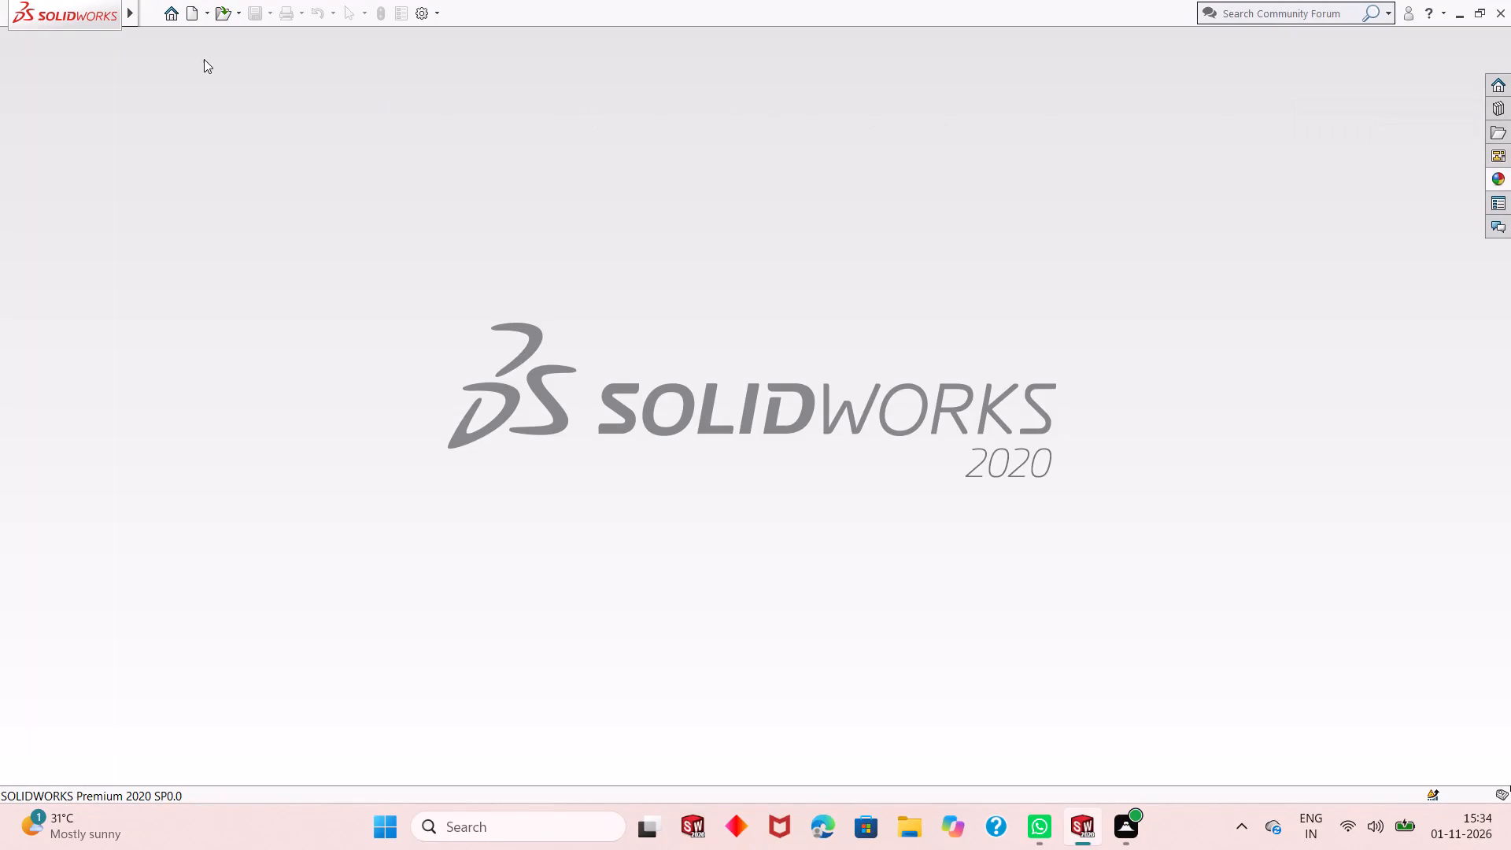
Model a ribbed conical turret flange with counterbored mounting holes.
Create a new part document.
{"action": "left_click", "coordinate": [188, 20]}
{"action": "double_click", "coordinate": [342, 388]}
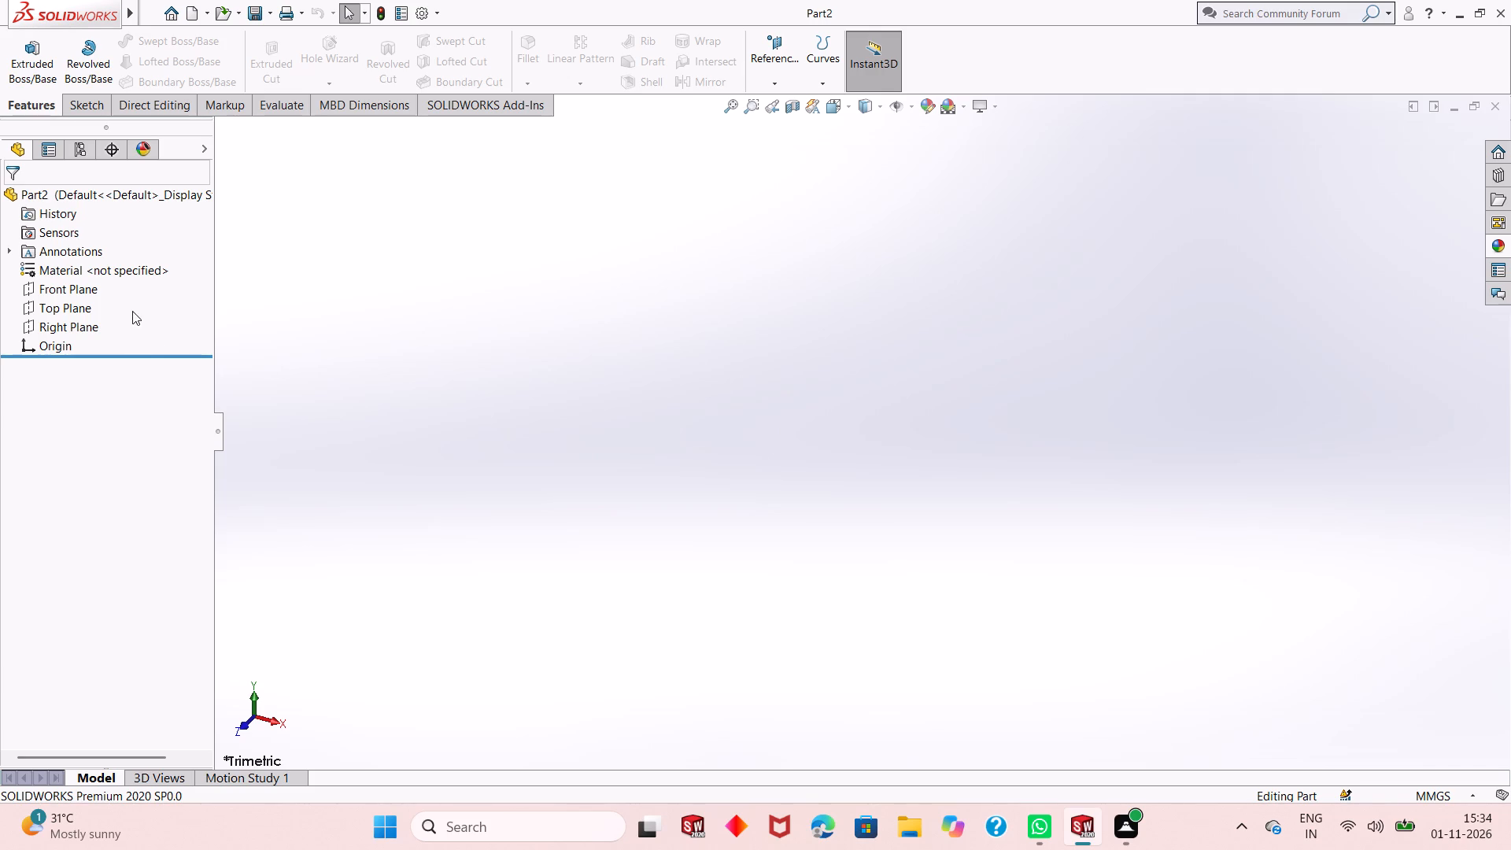
Start a sketch on the Top Plane and draw a circle of about 80 mm radius centred on the origin.
{"action": "left_click", "coordinate": [65, 309]}
{"action": "left_click", "coordinate": [82, 281]}
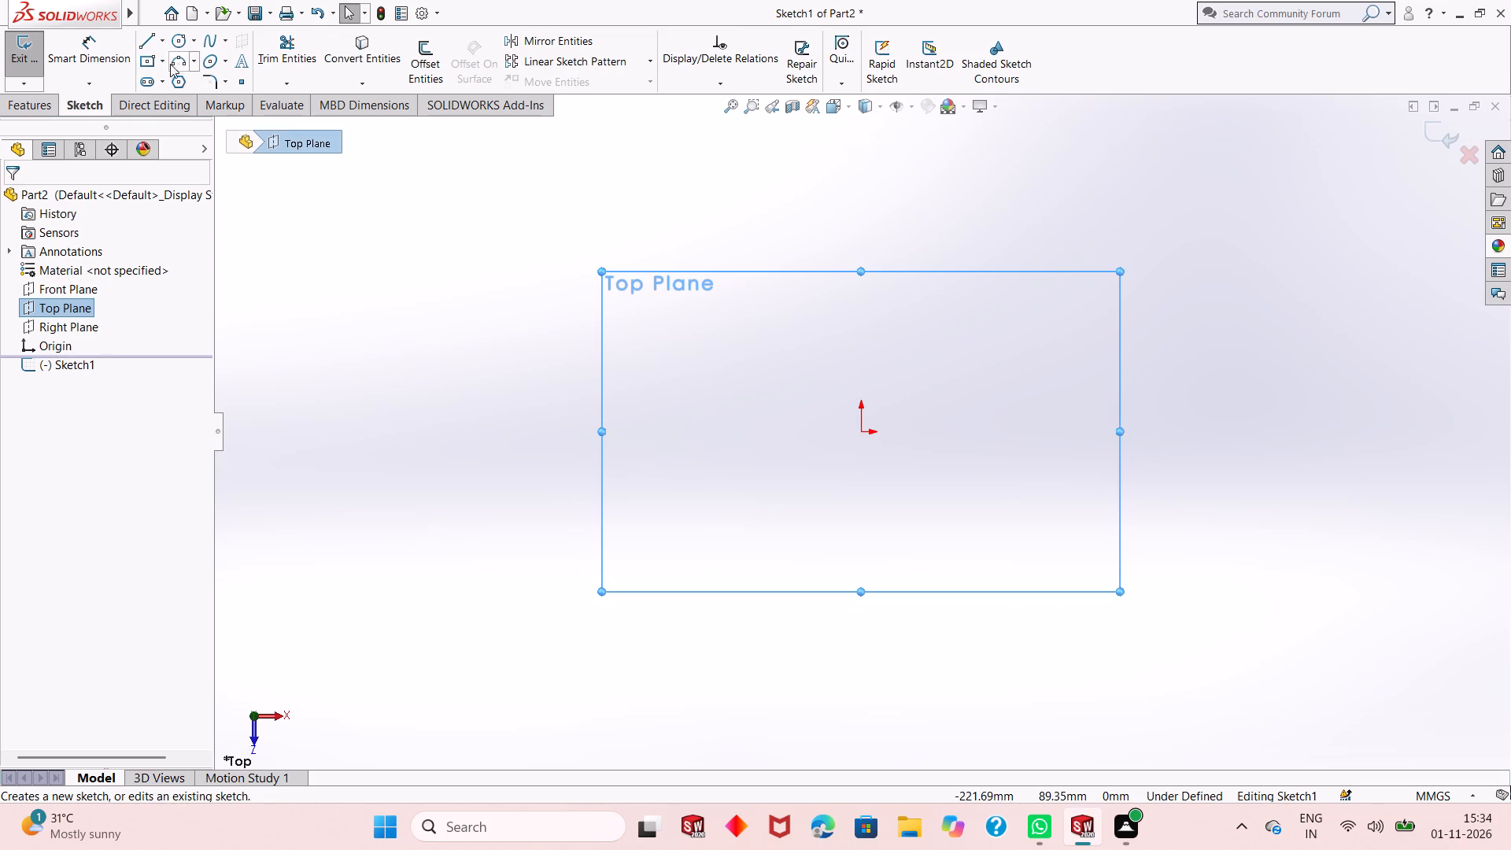
{"action": "left_click", "coordinate": [172, 41]}
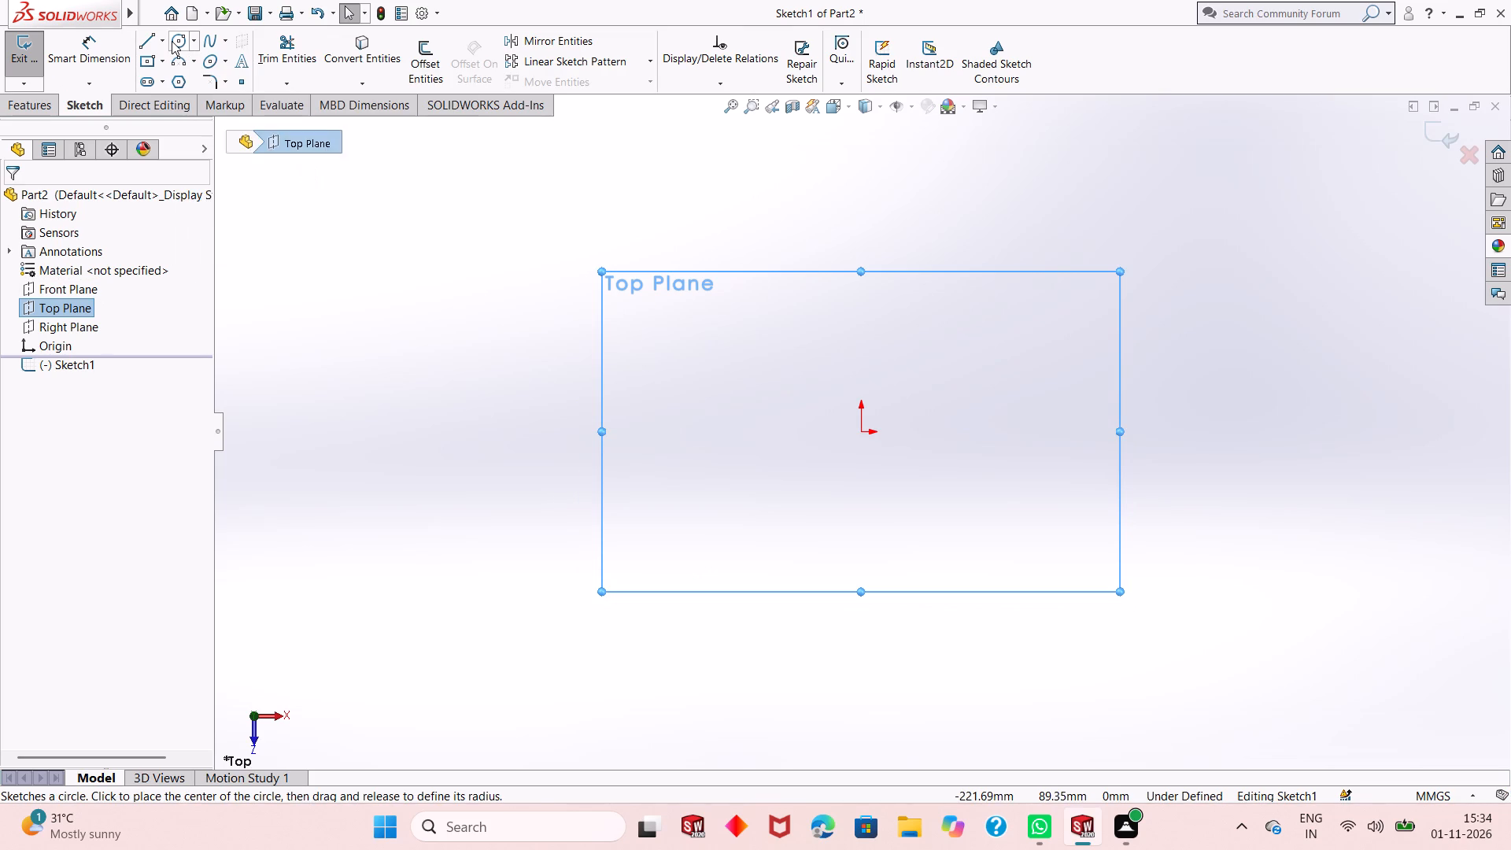
{"action": "left_click", "coordinate": [863, 432]}
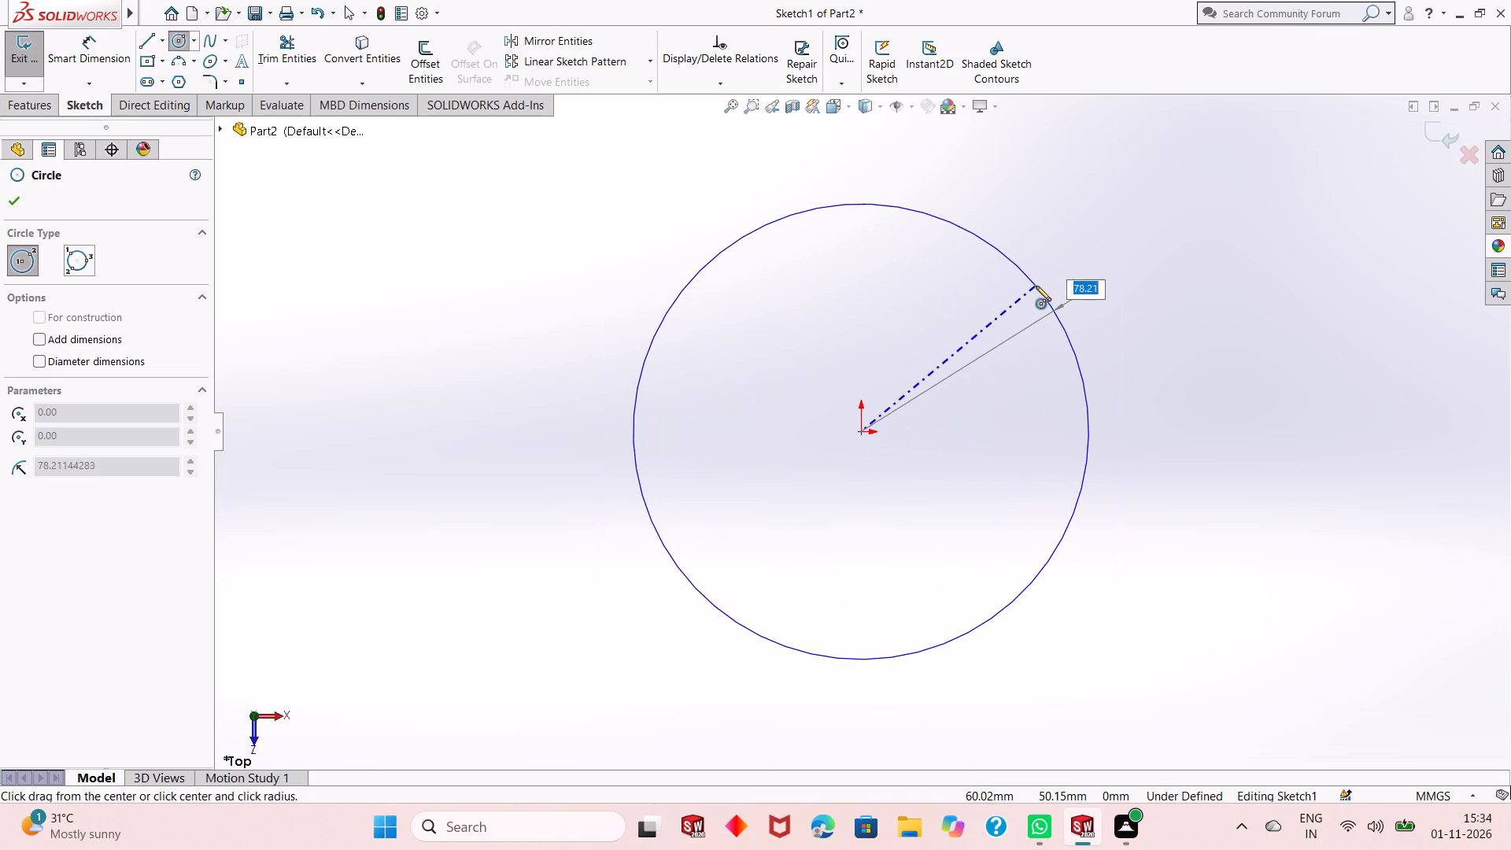
{"action": "left_click", "coordinate": [1042, 283]}
{"action": "right_click", "coordinate": [412, 319]}
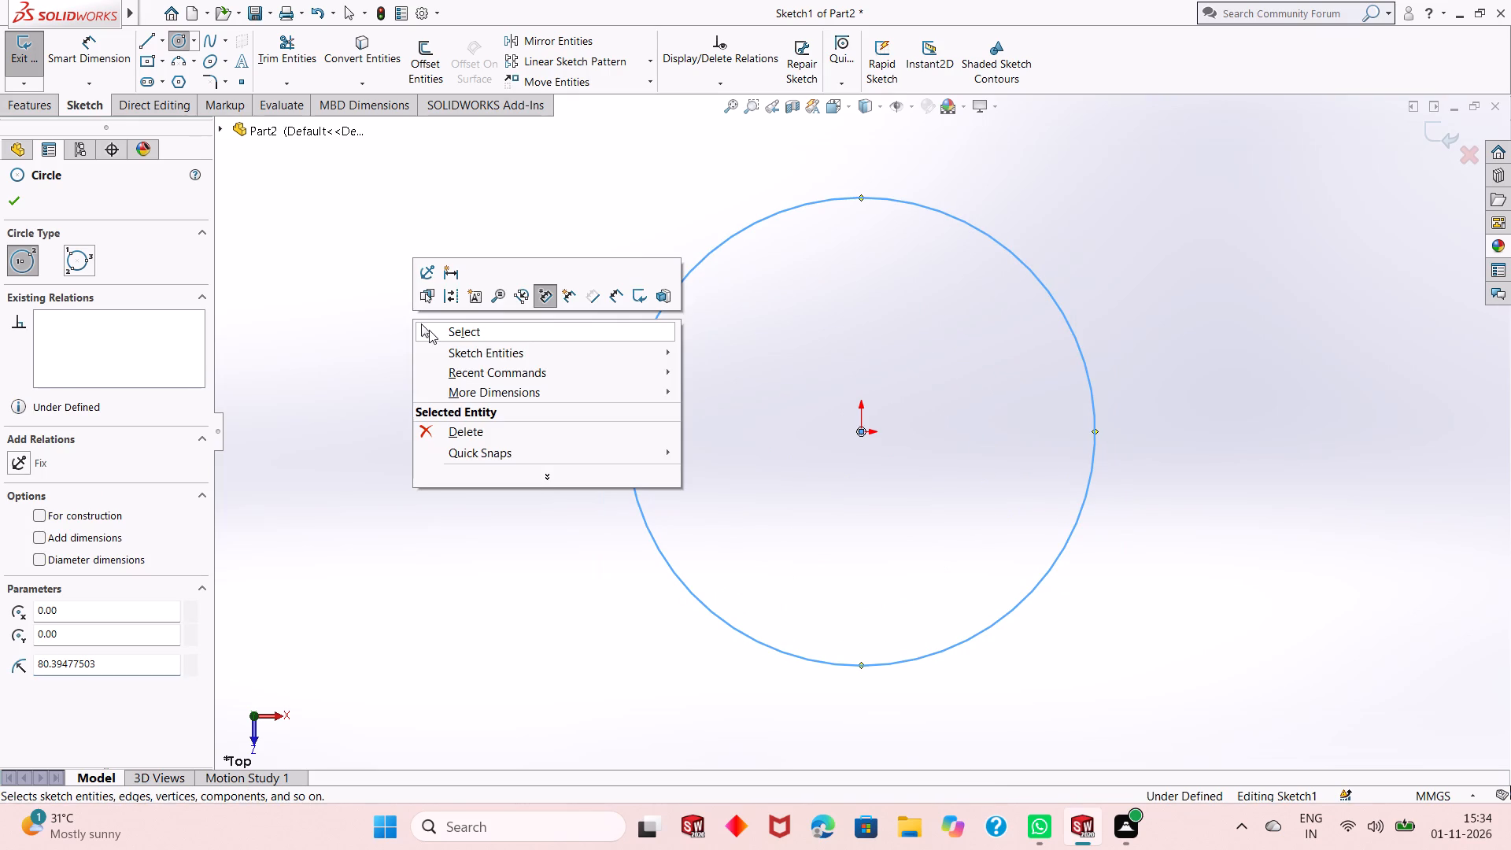
{"action": "left_click", "coordinate": [429, 330]}
Dimension the circle's diameter as 150 mm.
{"action": "left_click", "coordinate": [106, 69]}
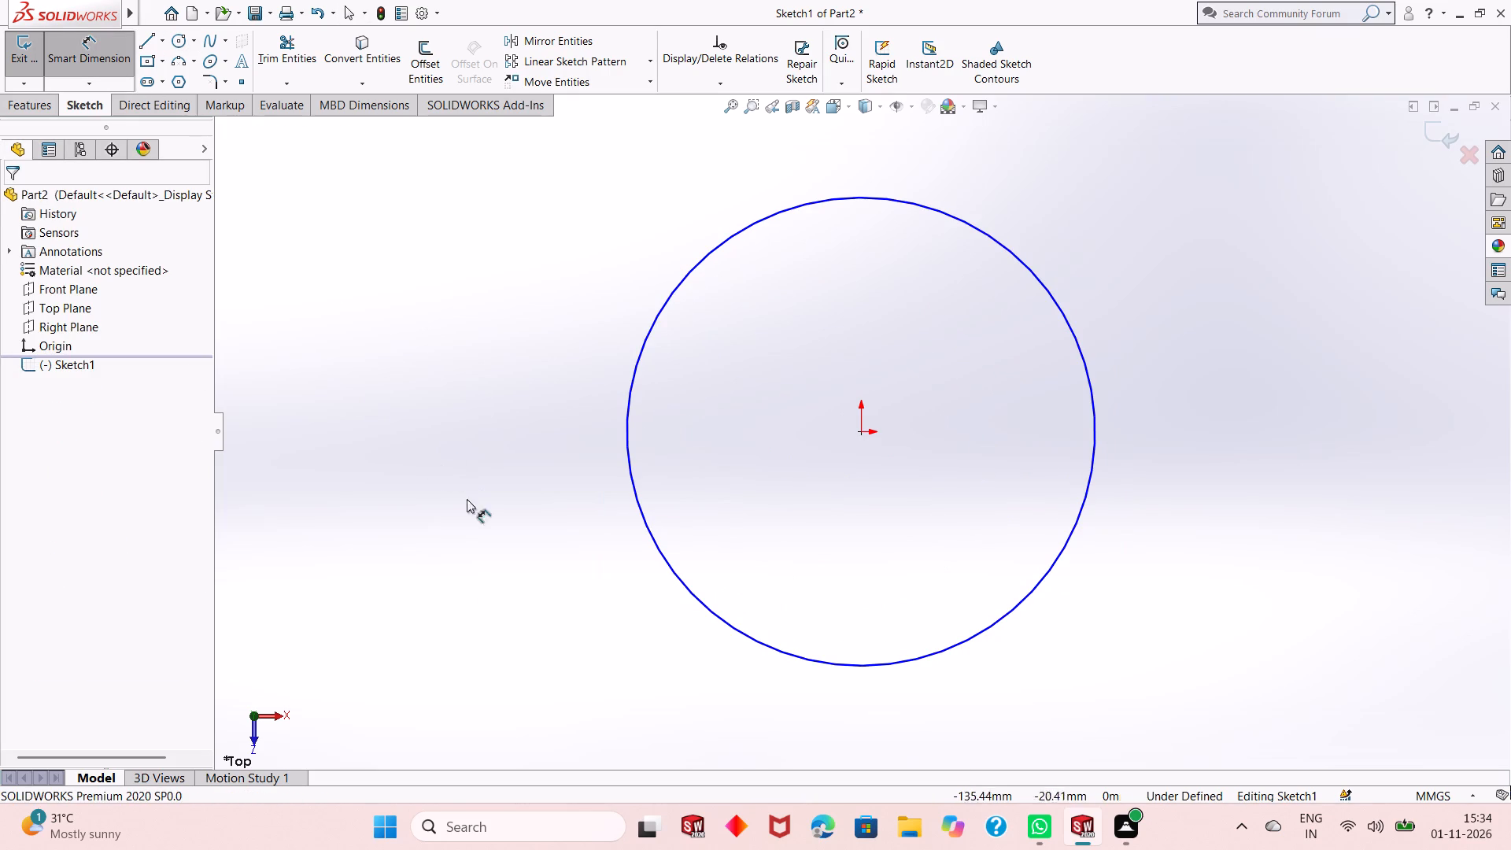
{"action": "left_click", "coordinate": [701, 607]}
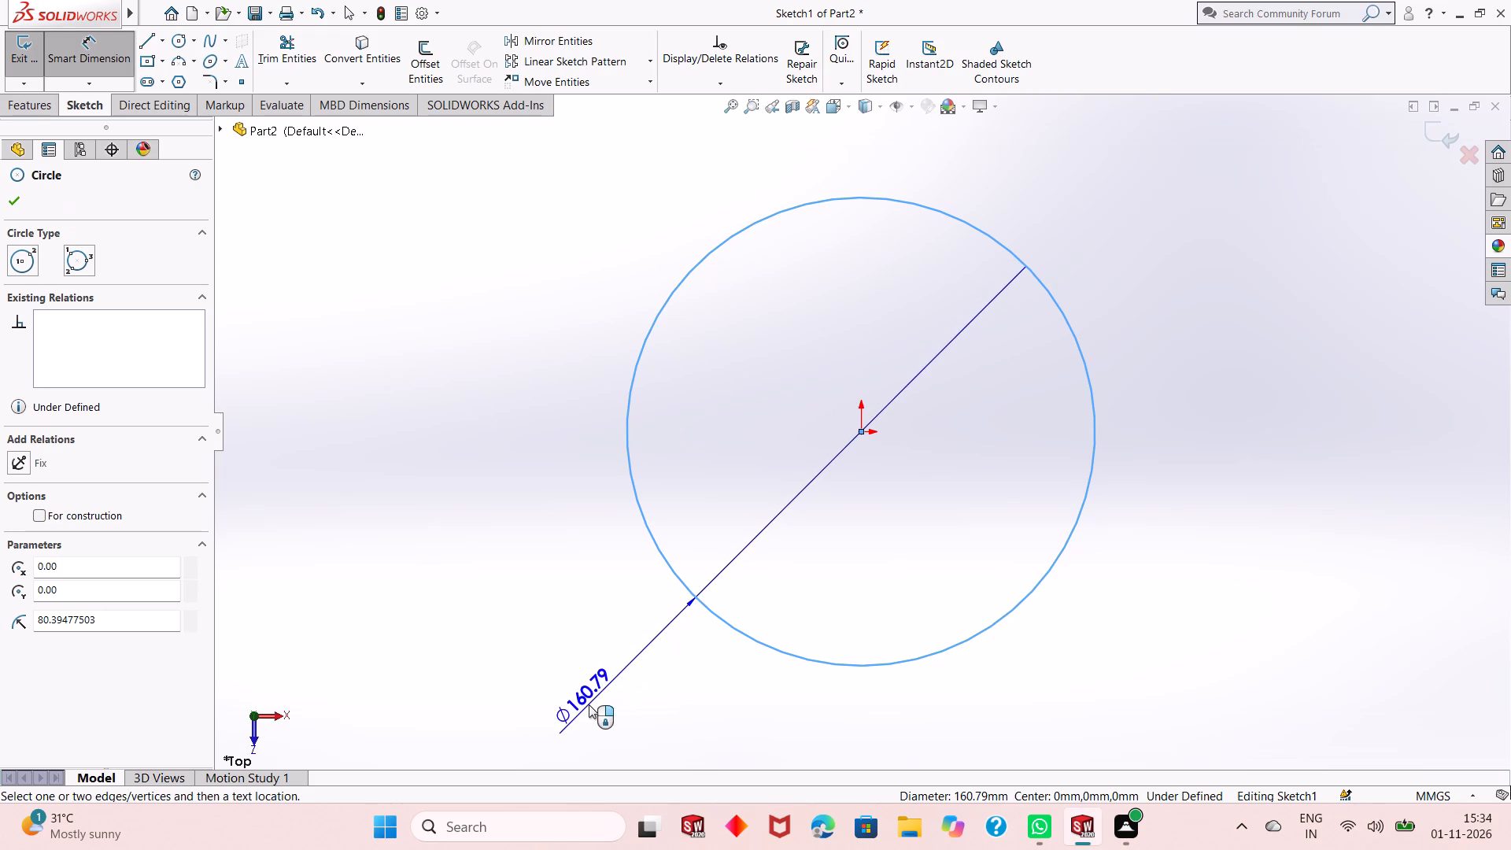
{"action": "left_click", "coordinate": [589, 704]}
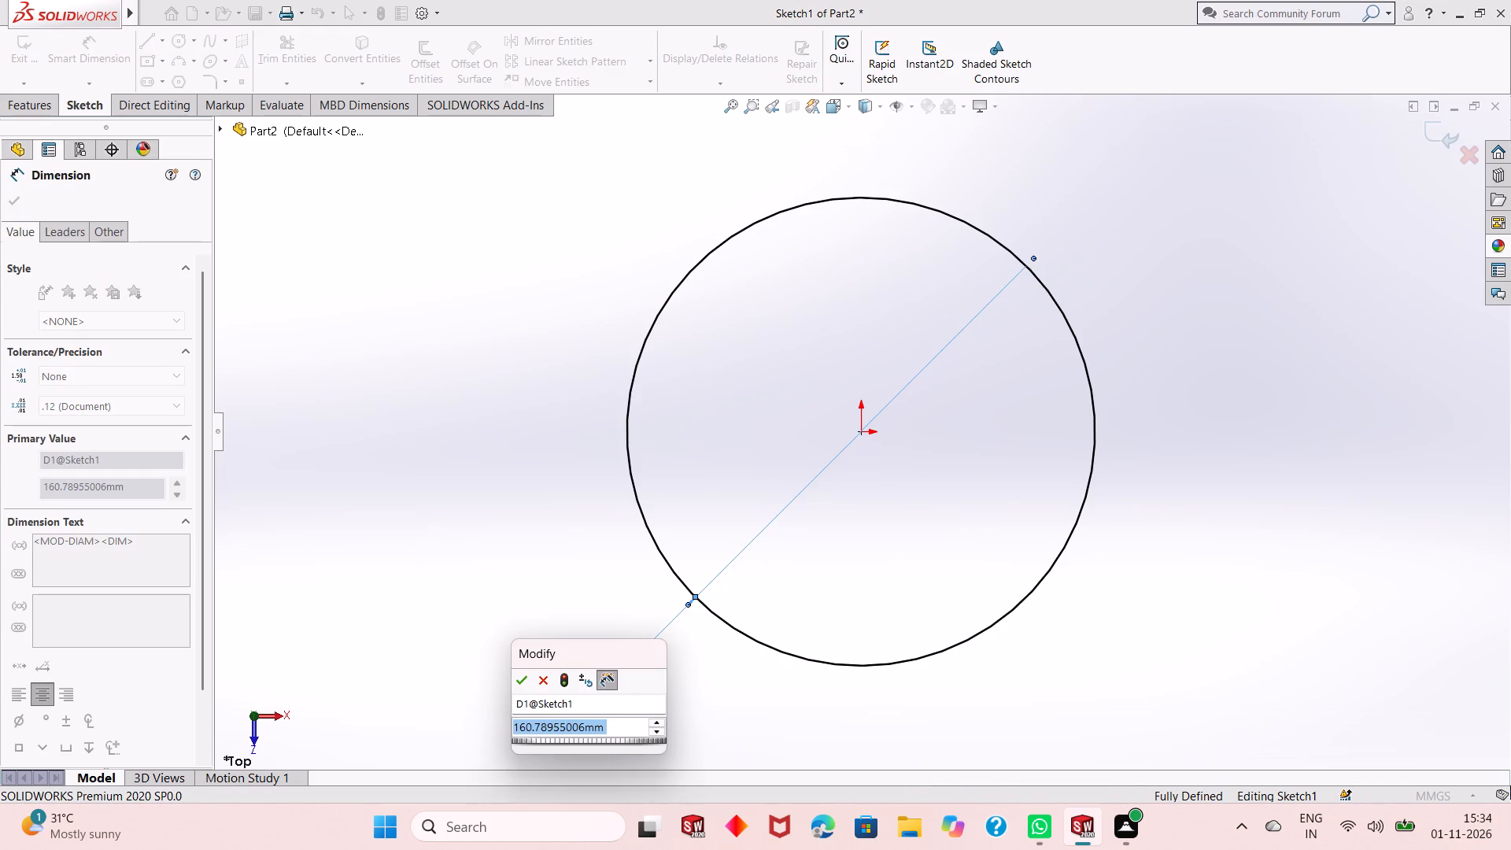
{"action": "type", "text": "150"}
{"action": "key", "text": "Return"}
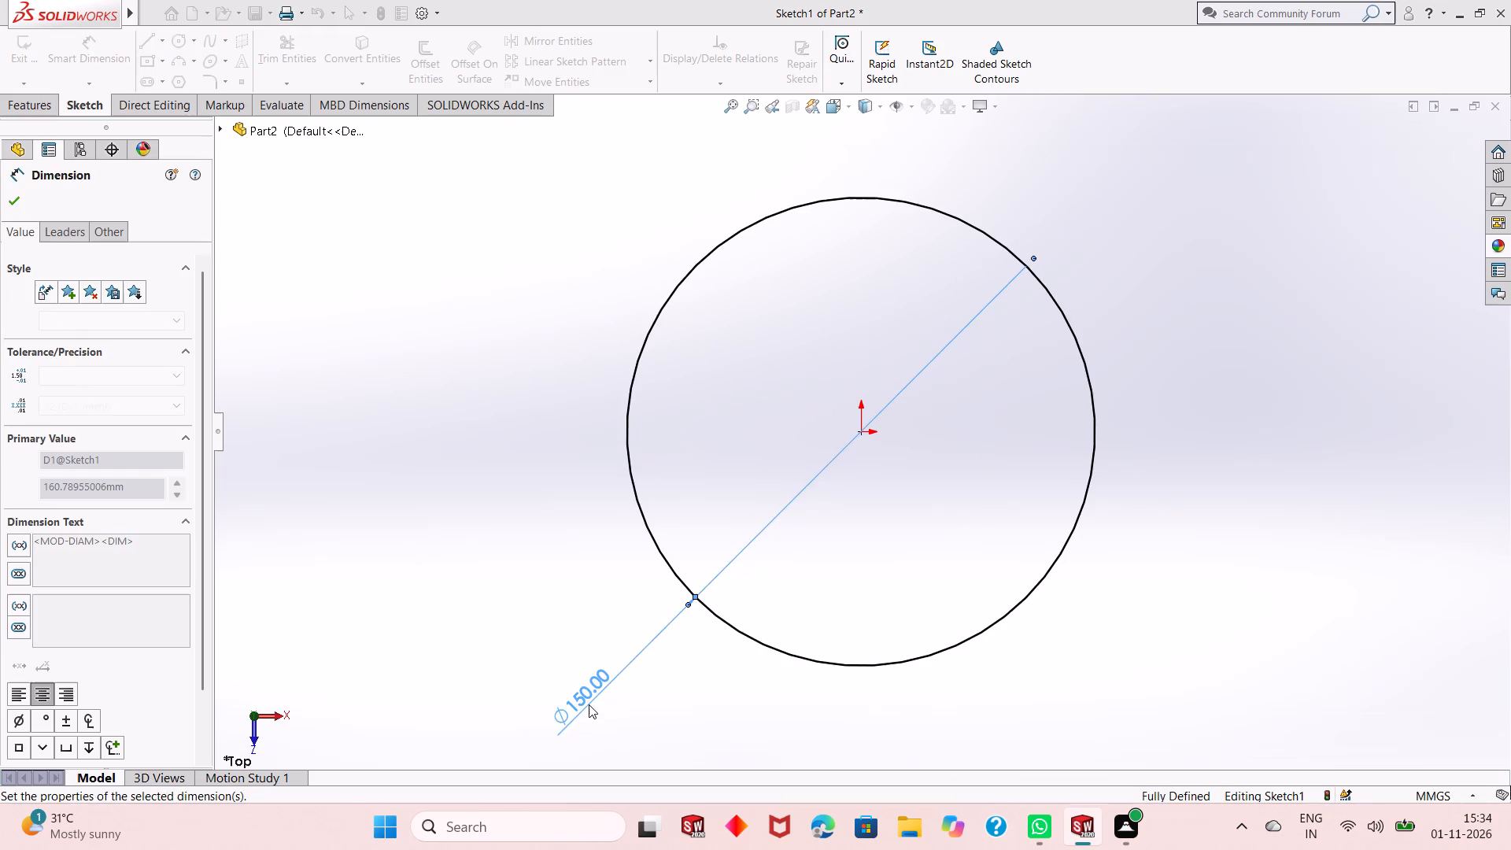
{"action": "scroll", "coordinate": [743, 611], "scroll_direction": "up", "scroll_amount": 1}
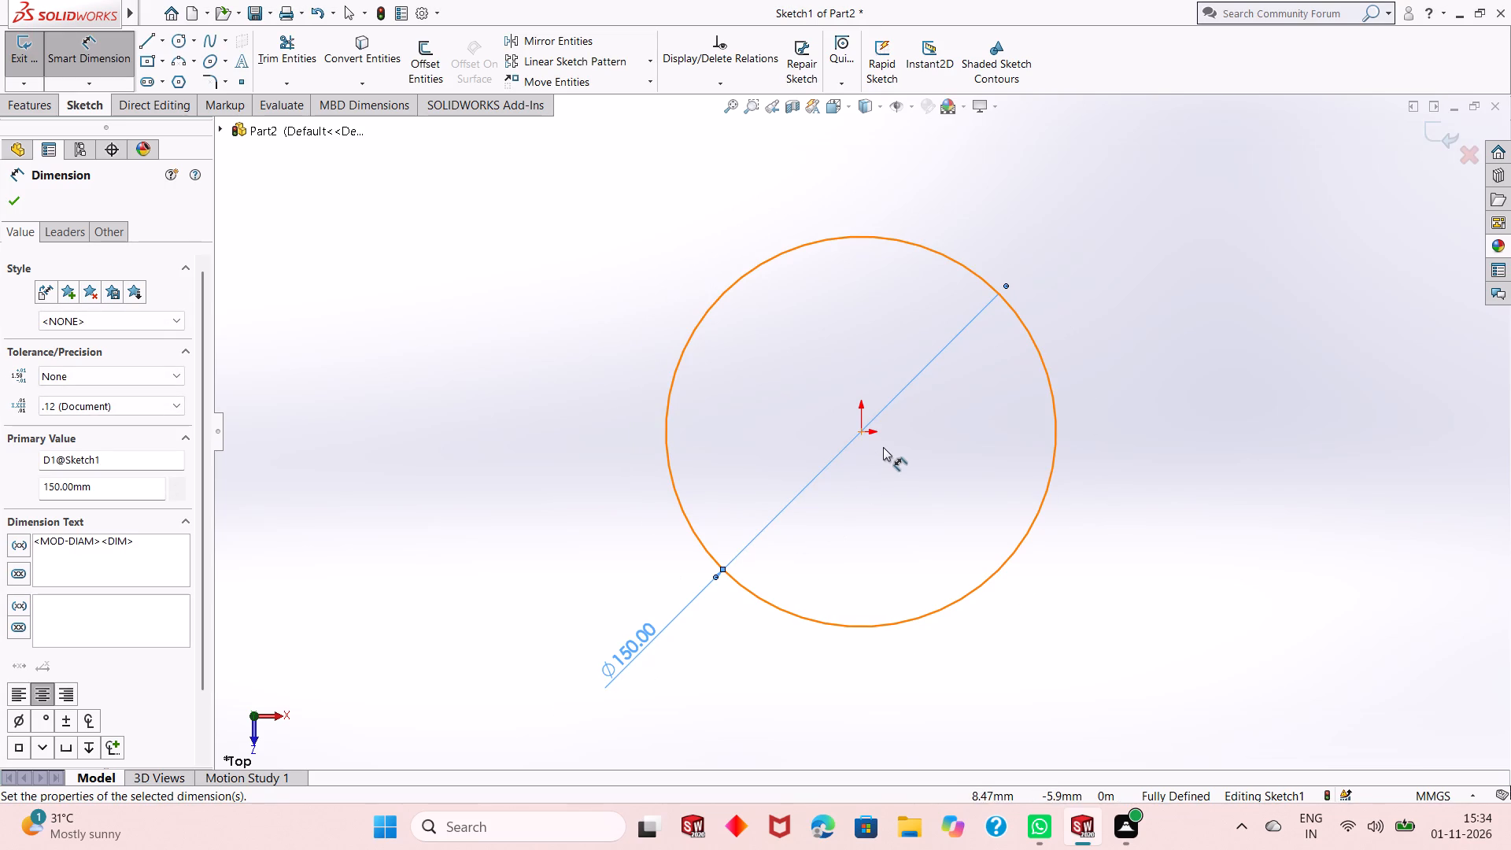
{"action": "right_click", "coordinate": [472, 318]}
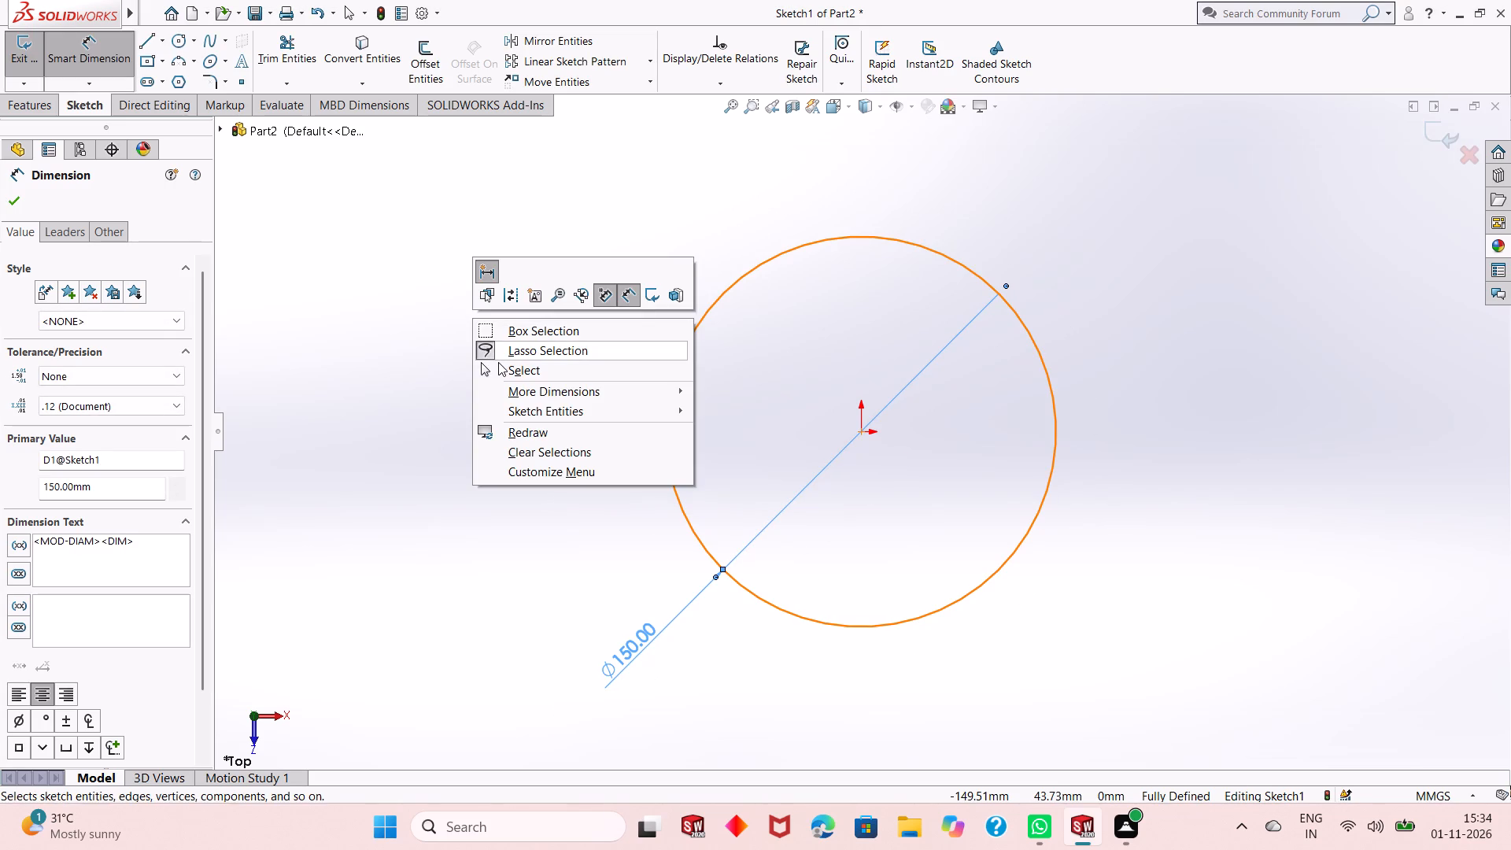
{"action": "left_click", "coordinate": [498, 362]}
Extrude the 150 mm circle as a blind boss 15 mm deep to form a disc.
{"action": "left_click", "coordinate": [40, 113]}
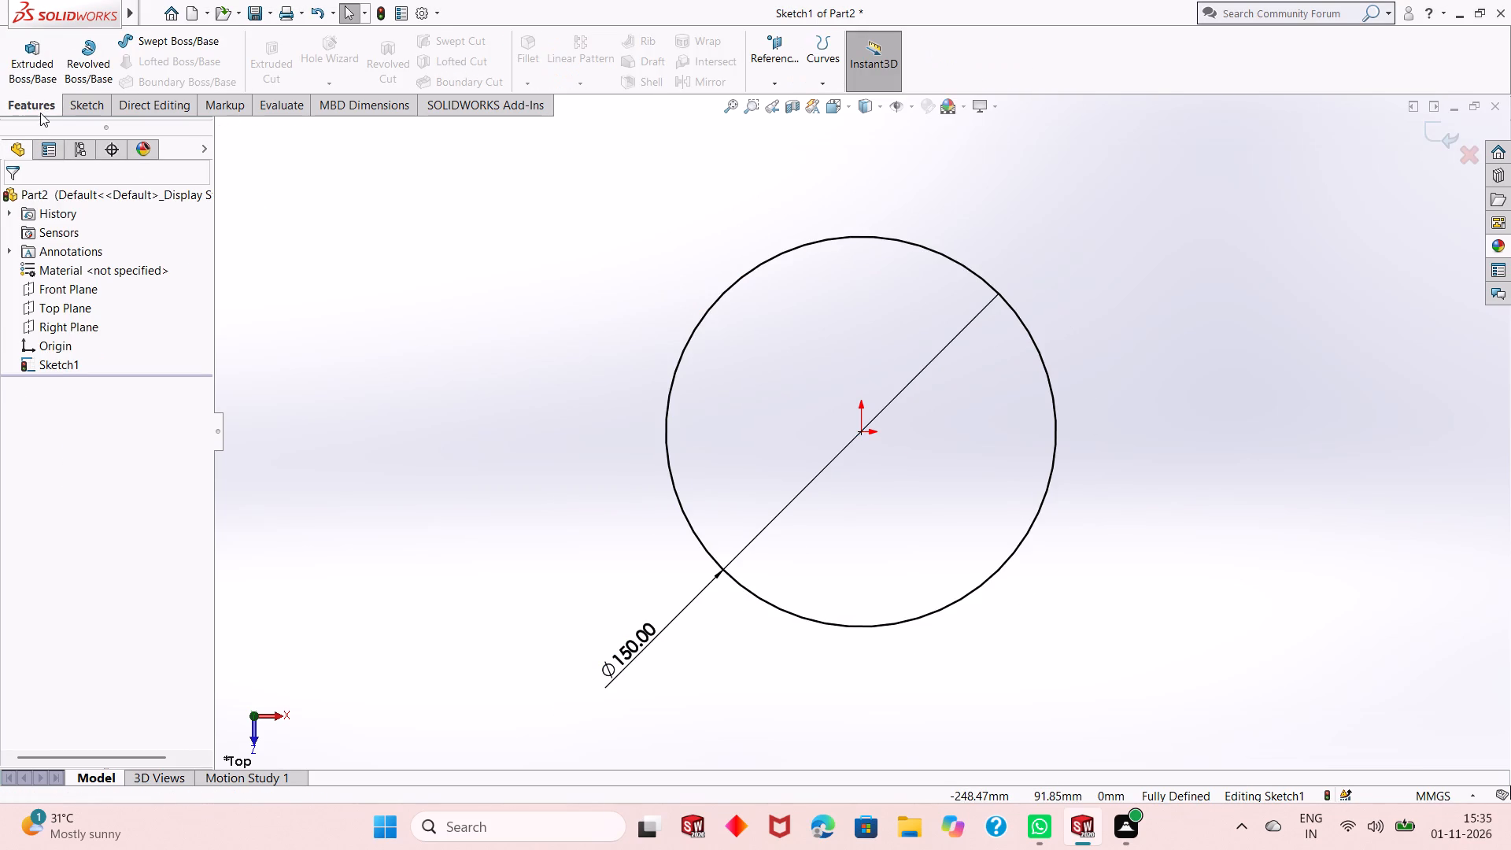
{"action": "left_click", "coordinate": [45, 65]}
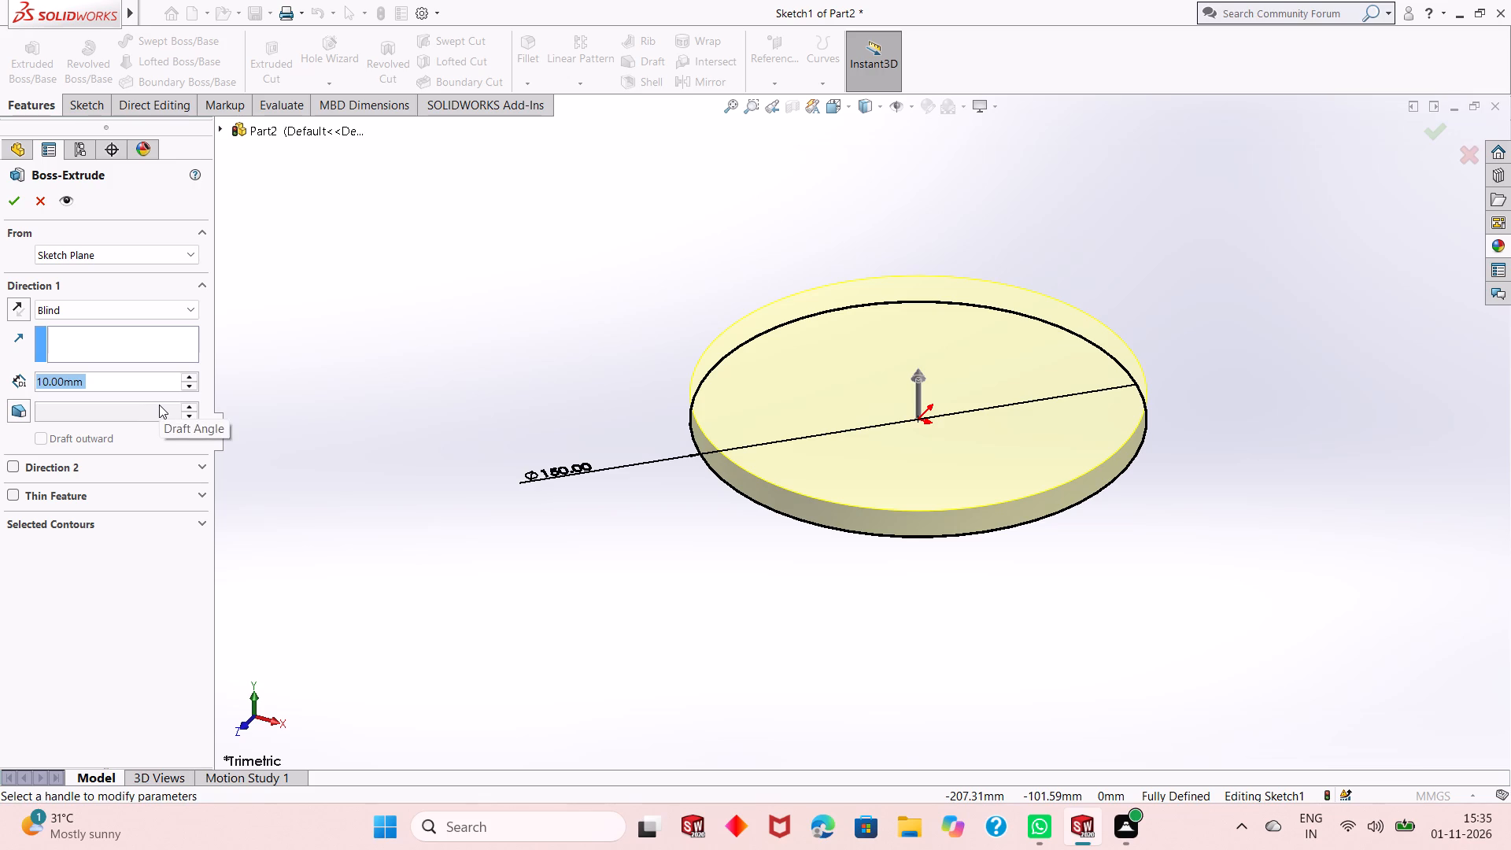
{"action": "type", "text": "15"}
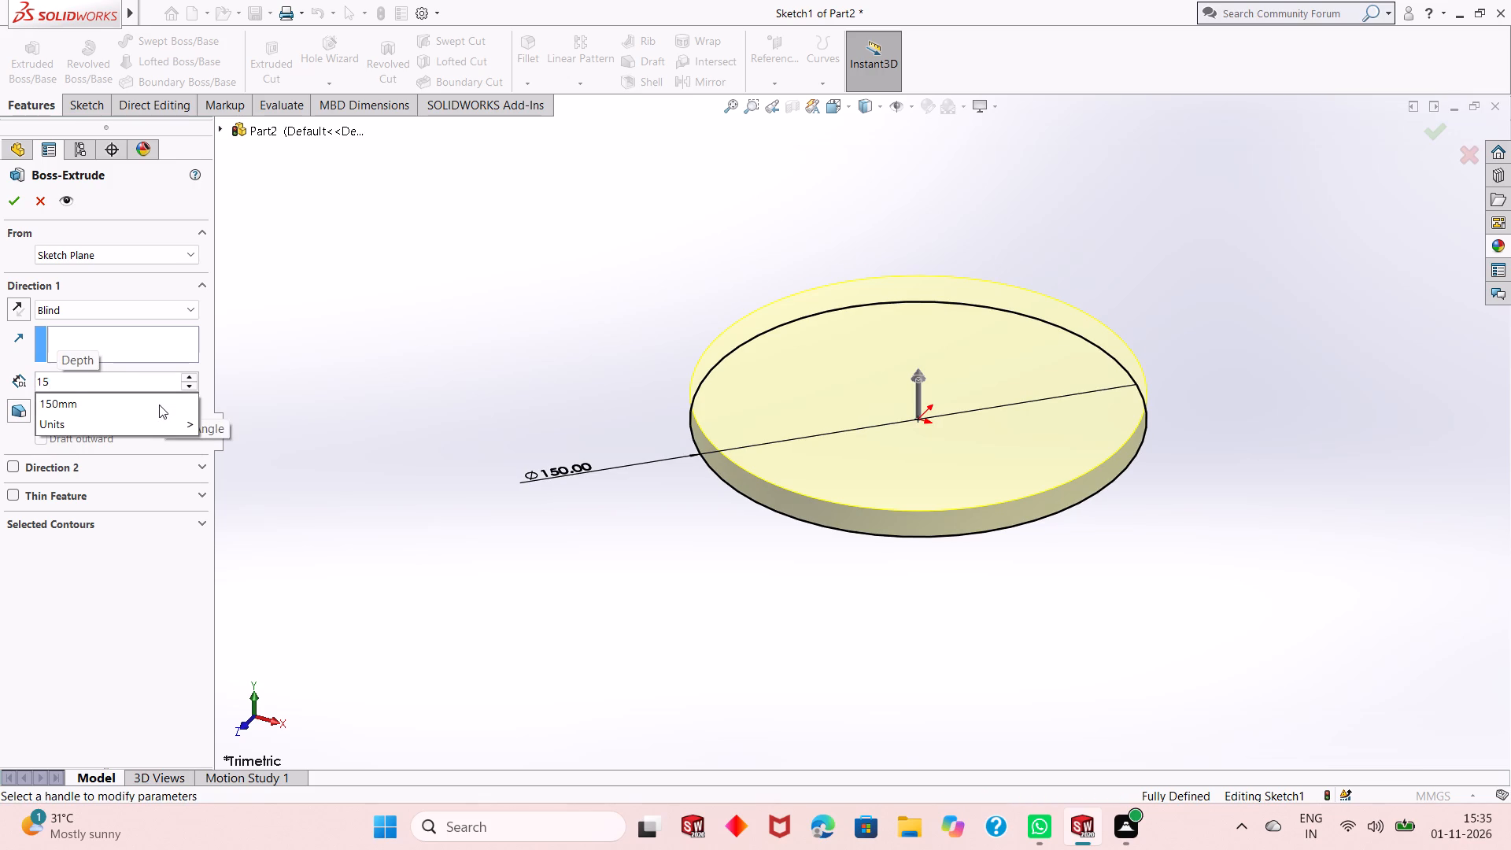
{"action": "key", "text": "Return"}
{"action": "left_click", "coordinate": [8, 194]}
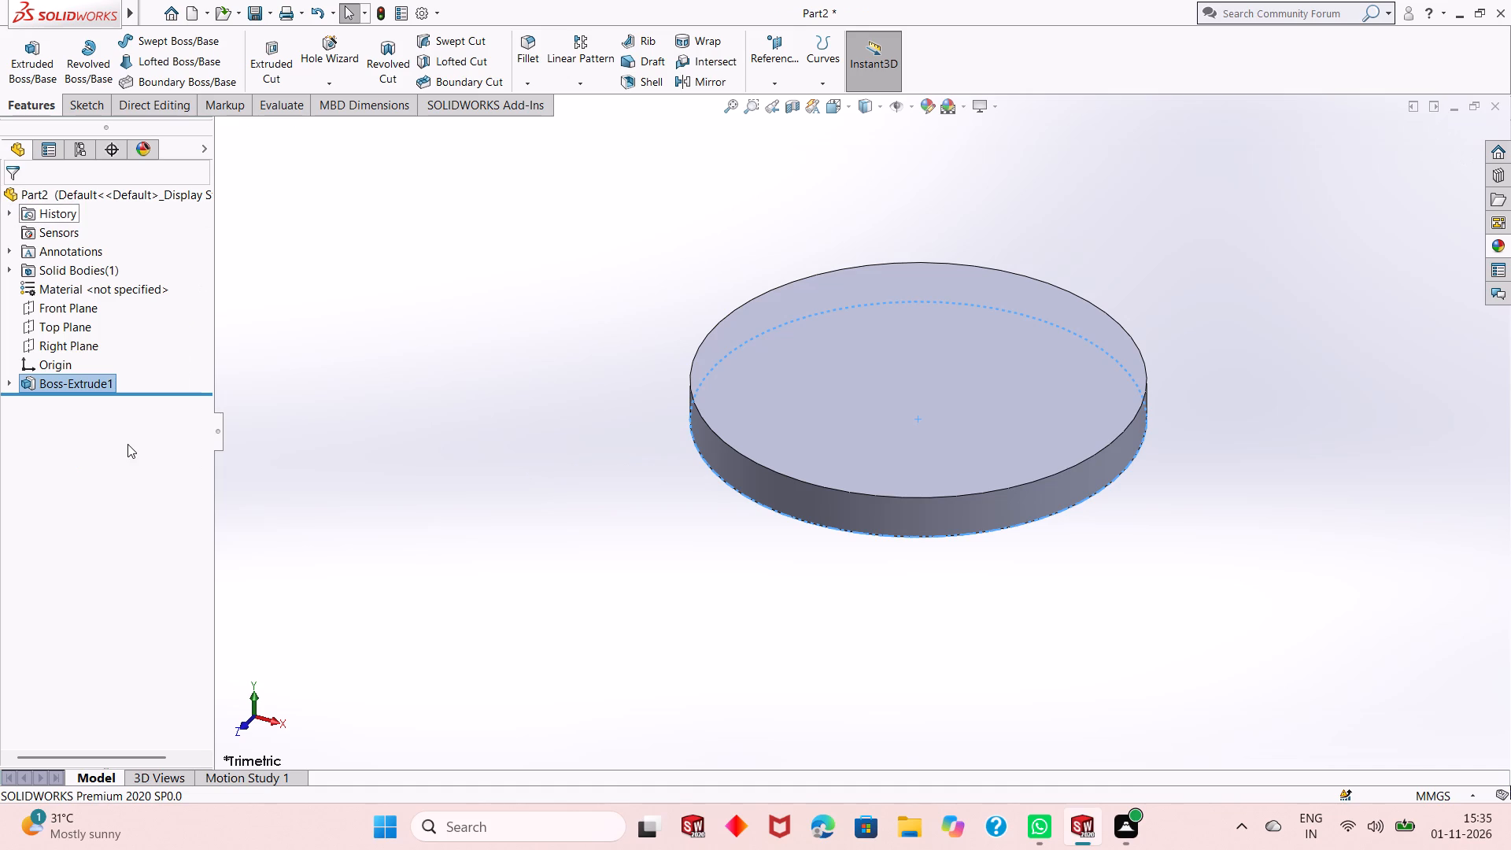
{"action": "left_click", "coordinate": [541, 523]}
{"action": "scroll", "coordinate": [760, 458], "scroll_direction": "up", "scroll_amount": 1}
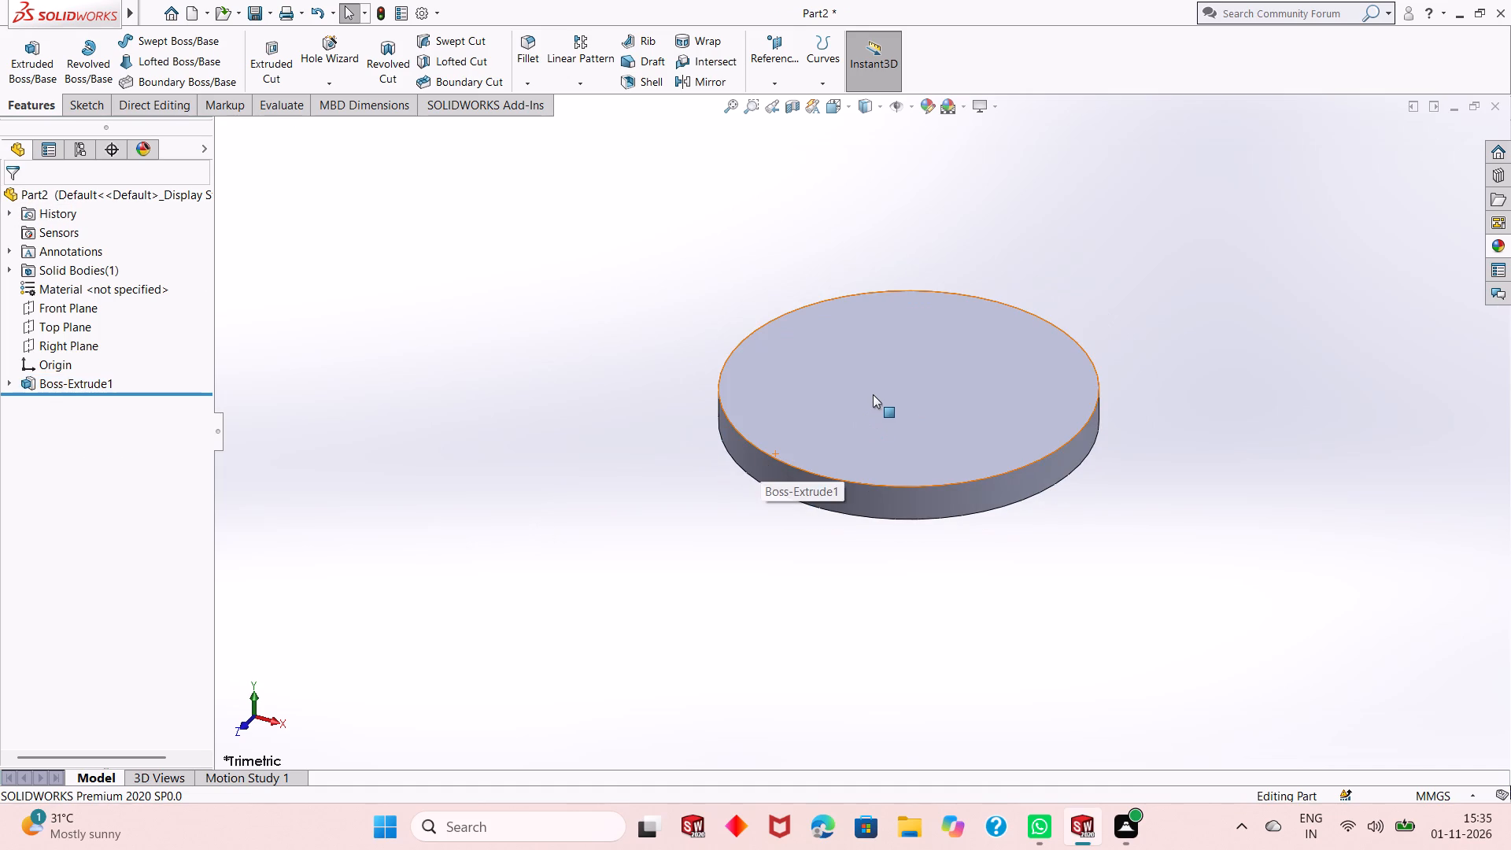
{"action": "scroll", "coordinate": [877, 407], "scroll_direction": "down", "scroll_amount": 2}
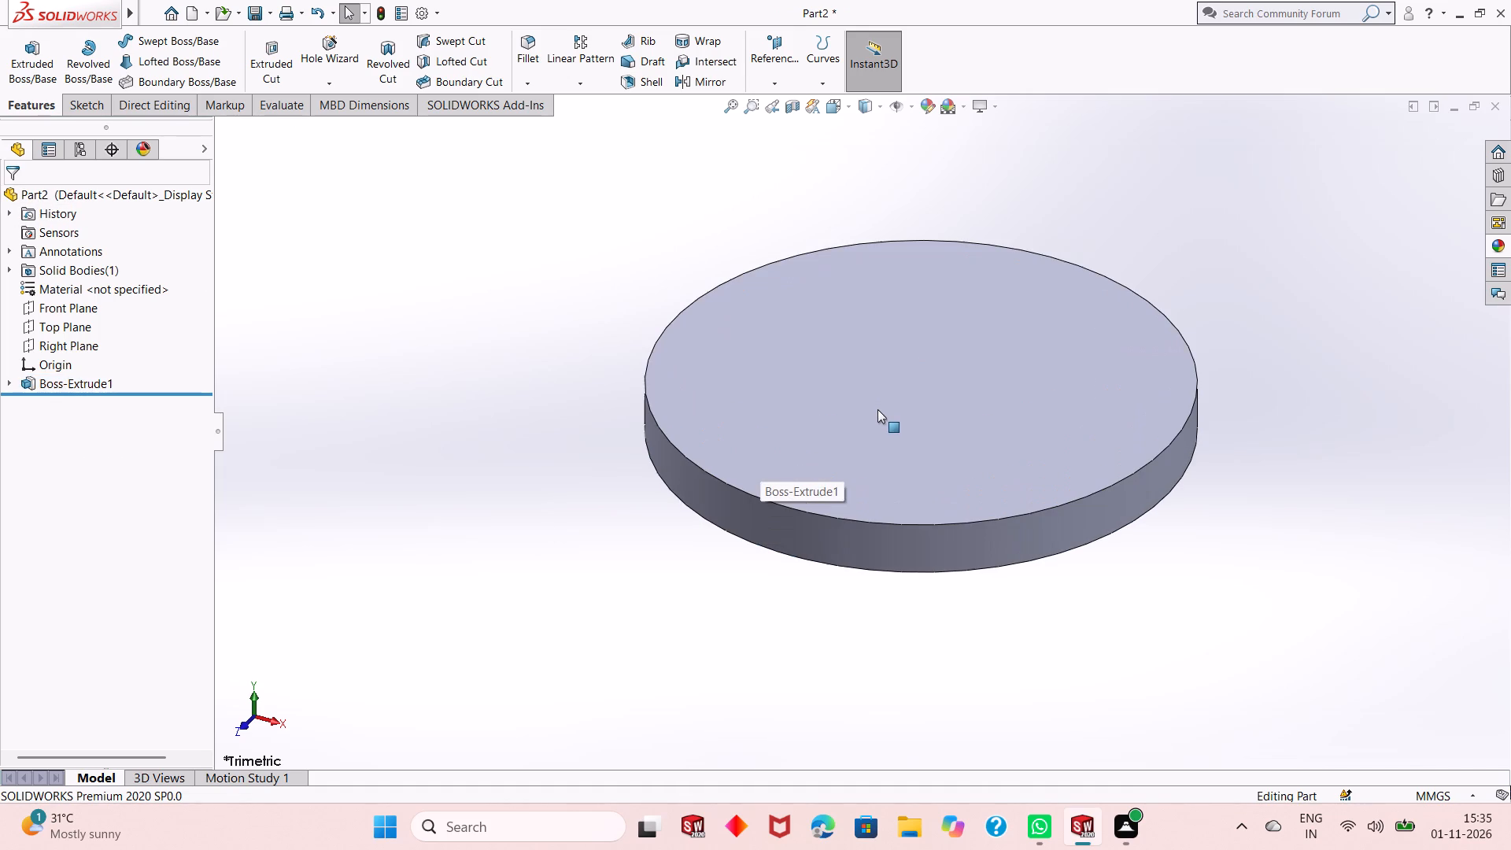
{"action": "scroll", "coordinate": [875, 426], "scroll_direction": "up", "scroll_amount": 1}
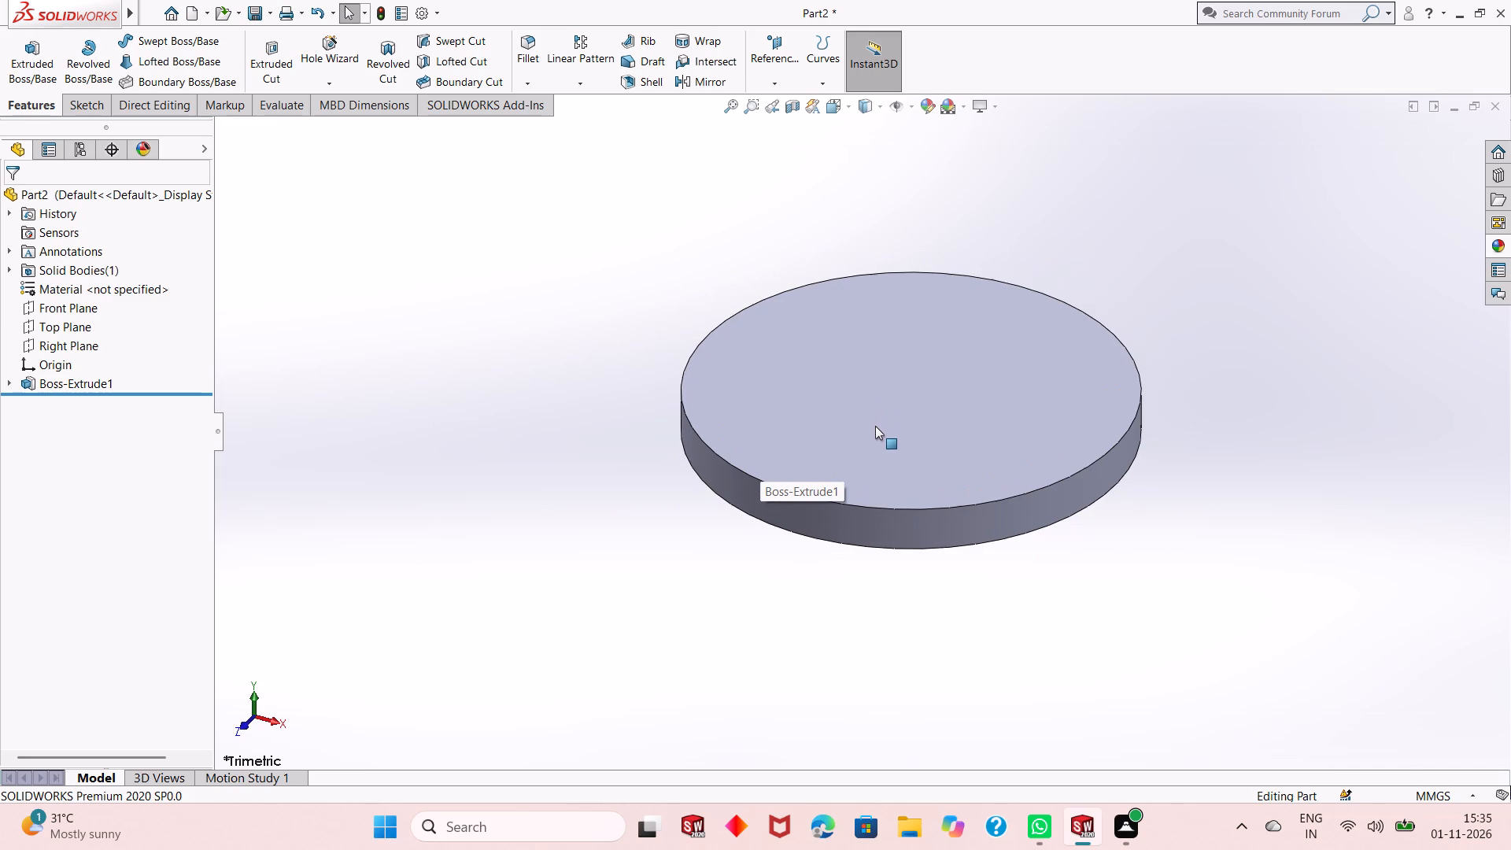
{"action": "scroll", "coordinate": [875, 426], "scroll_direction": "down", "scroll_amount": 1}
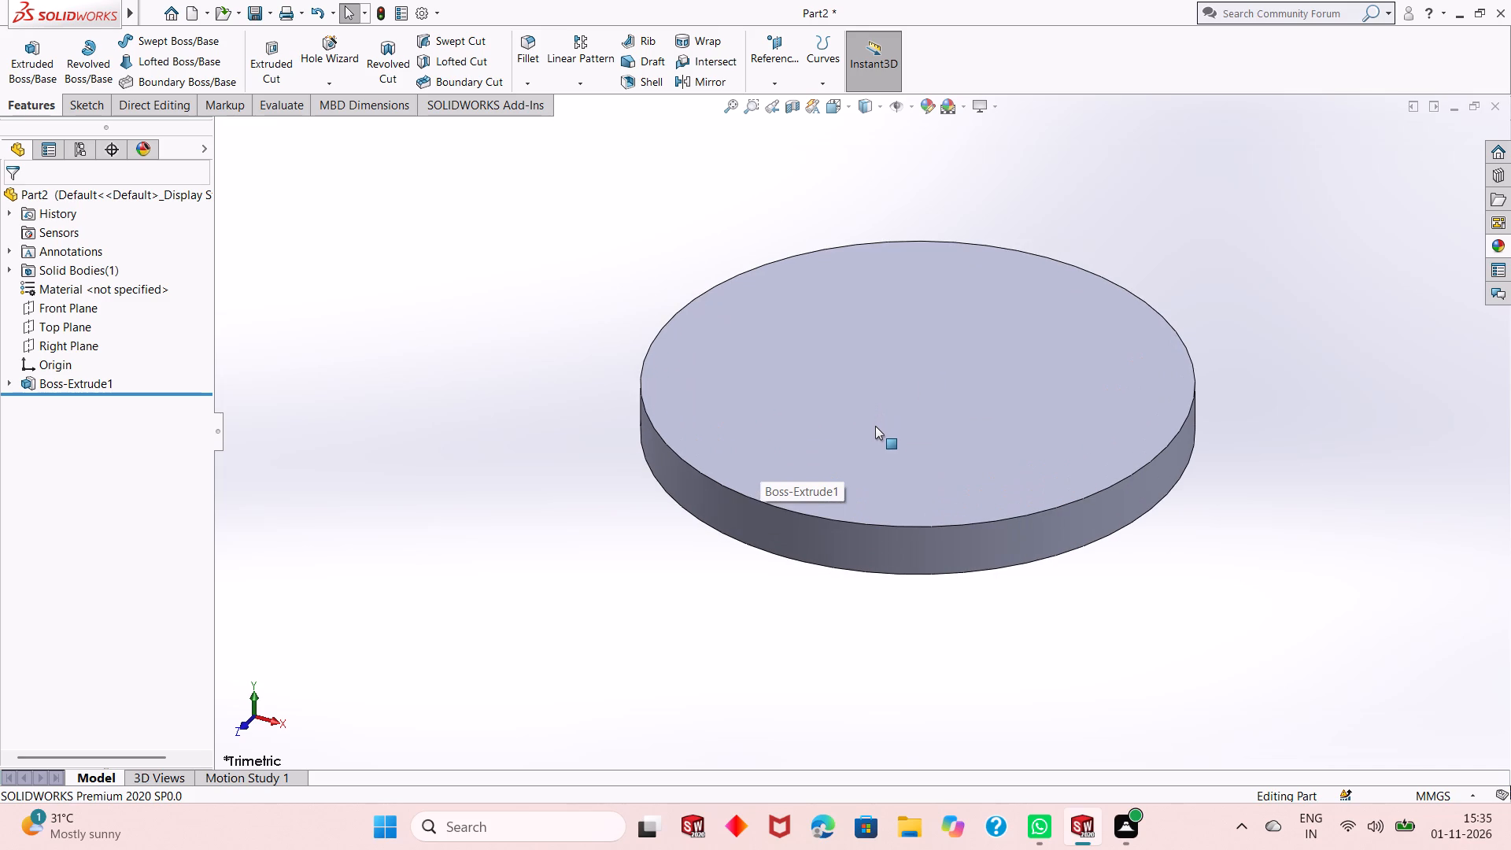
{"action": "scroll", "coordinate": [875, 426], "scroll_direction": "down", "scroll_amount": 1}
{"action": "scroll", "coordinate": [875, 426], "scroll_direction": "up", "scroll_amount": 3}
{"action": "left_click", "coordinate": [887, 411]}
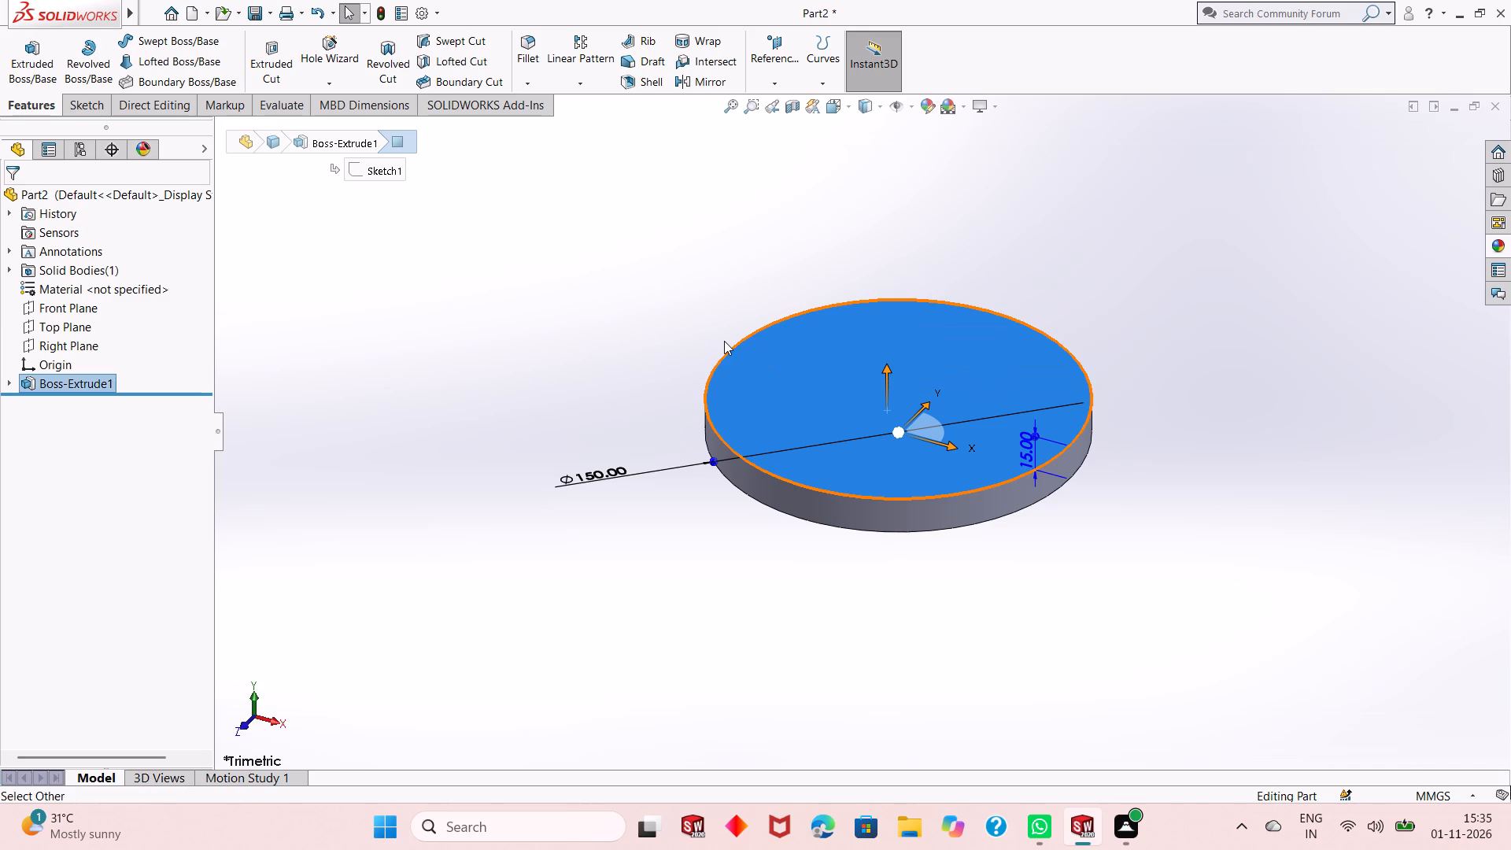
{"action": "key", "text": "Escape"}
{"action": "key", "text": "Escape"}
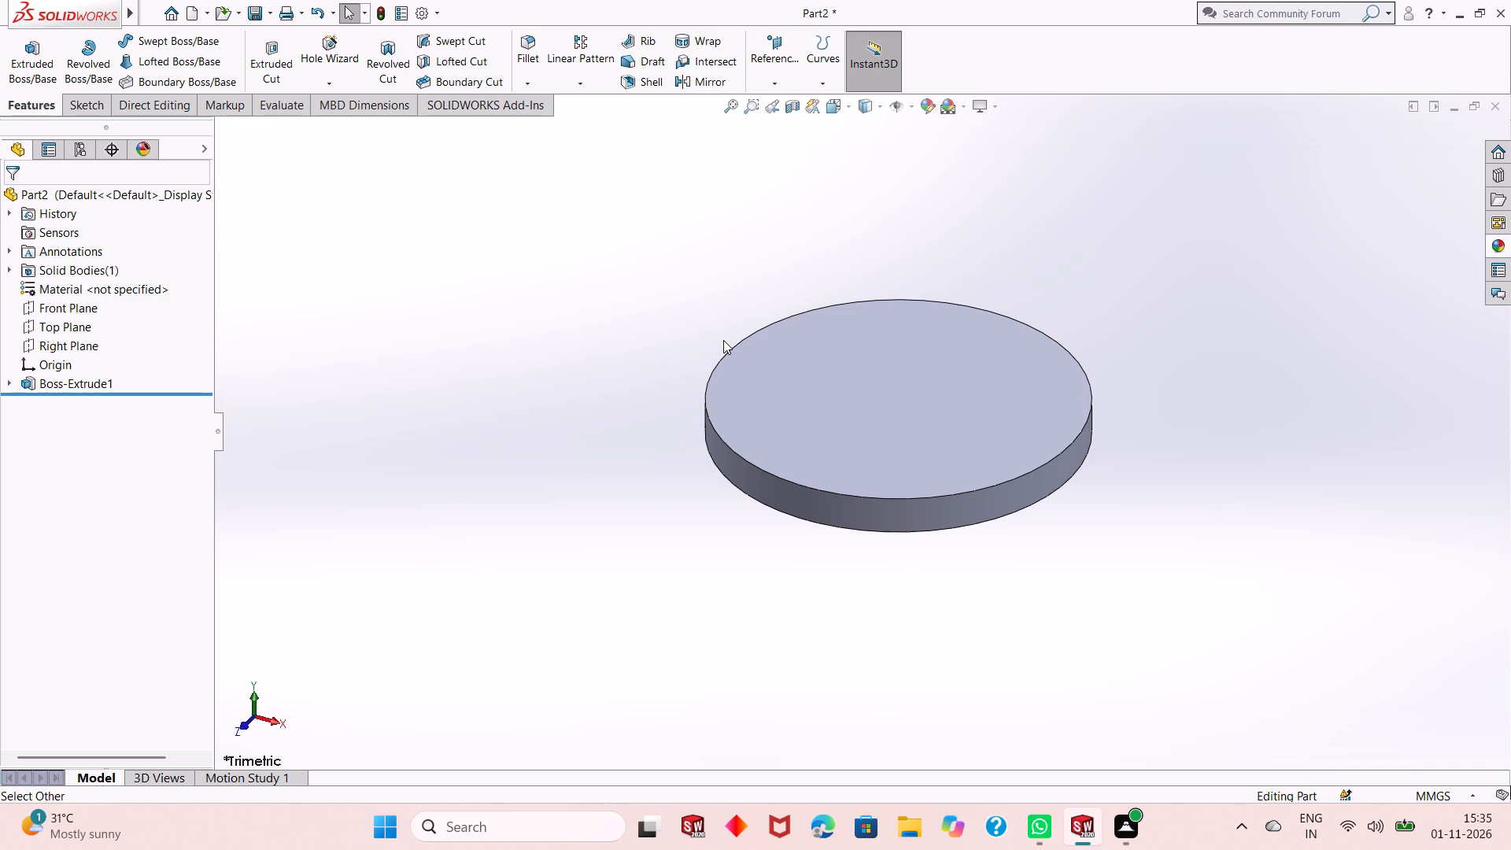
Start a sketch on the disc's top face and draw a circle of about 52 mm radius centred on the origin.
{"action": "left_click", "coordinate": [944, 431]}
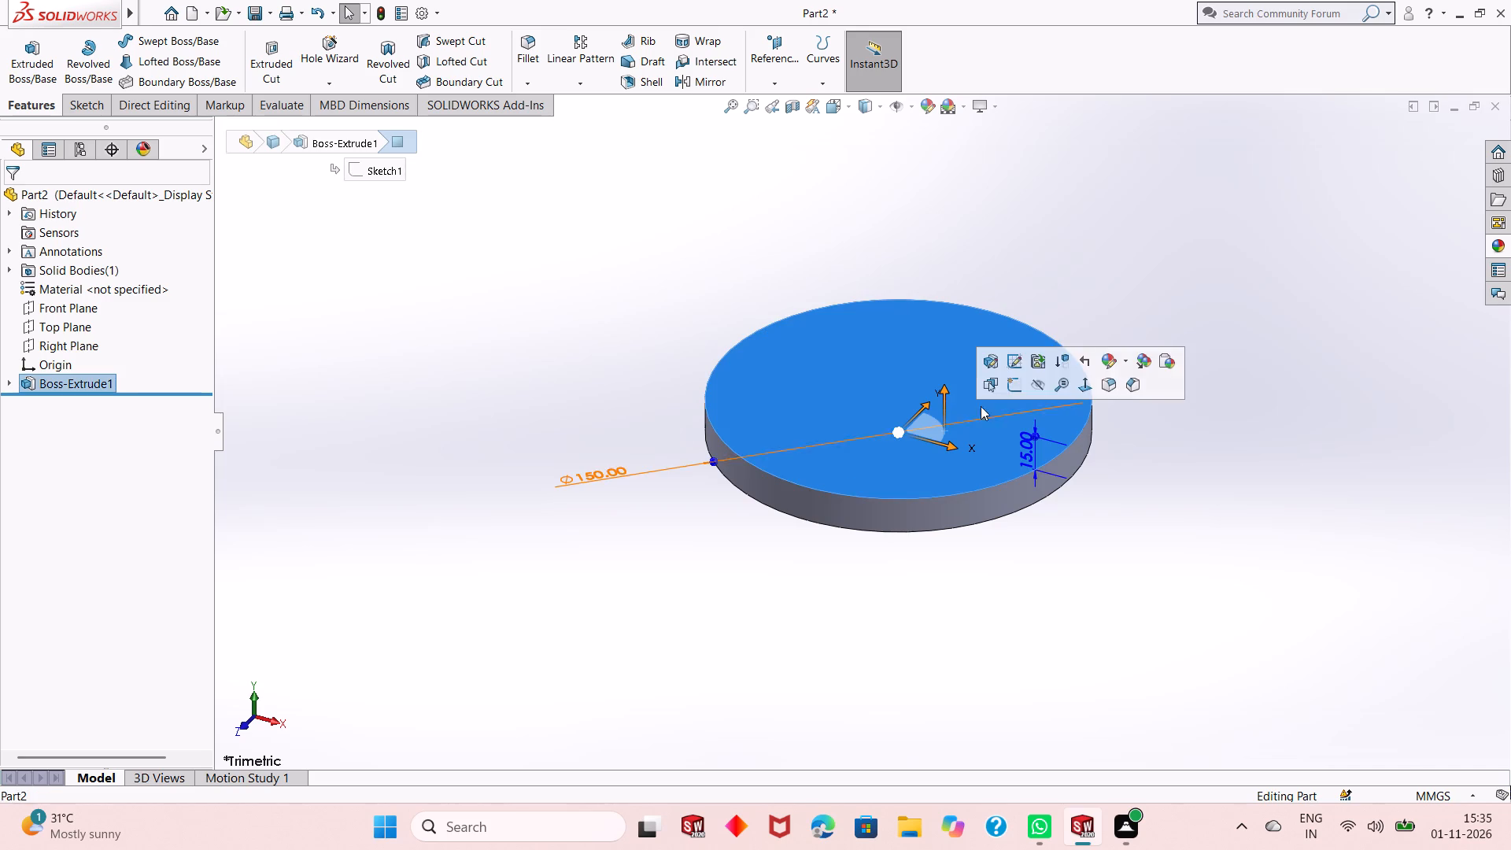
{"action": "left_click", "coordinate": [1022, 375]}
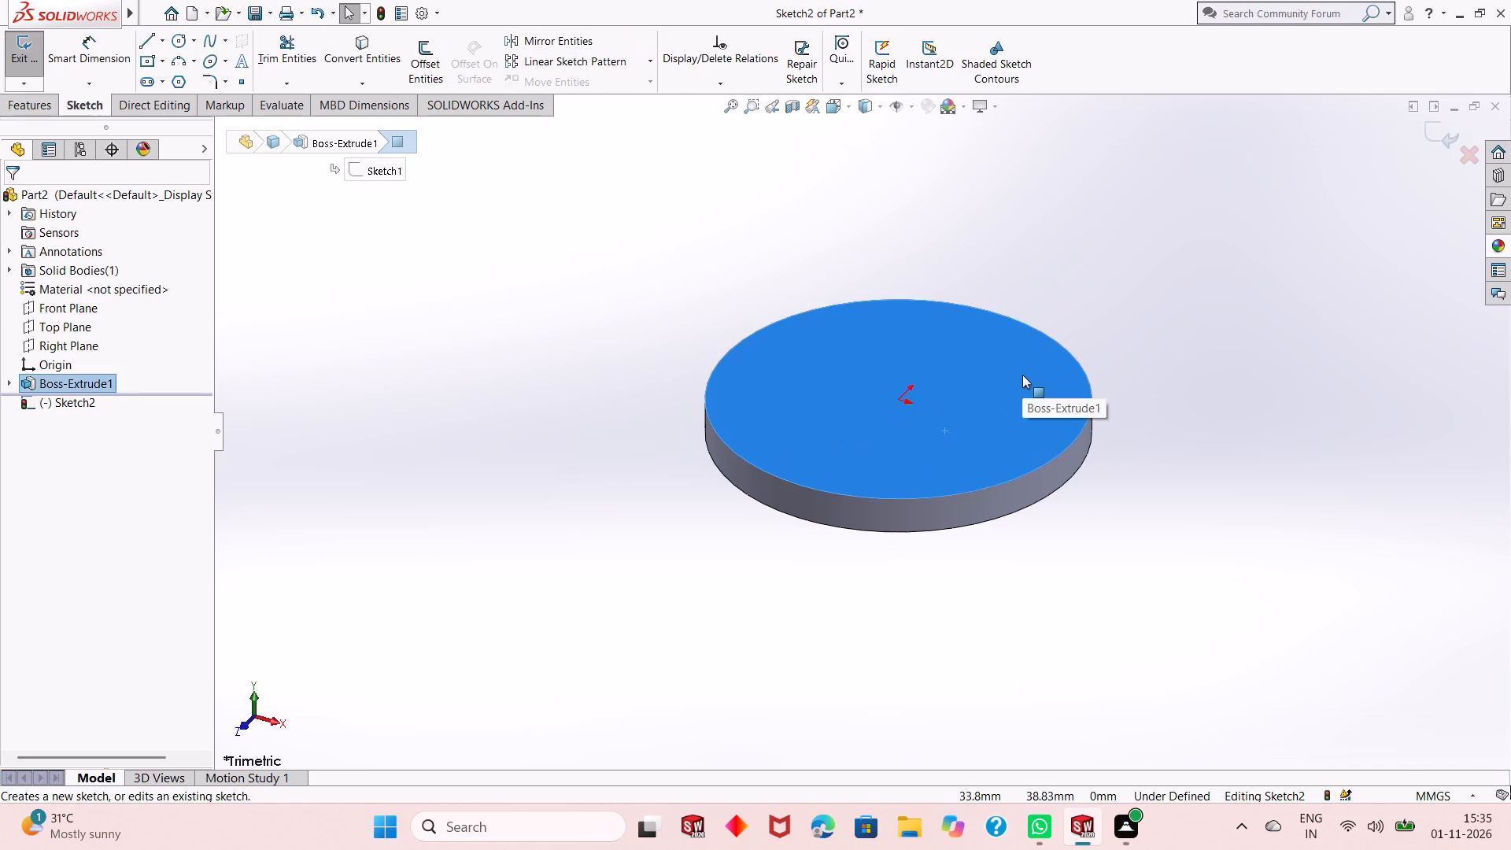
{"action": "key", "text": "ctrl+8"}
{"action": "scroll", "coordinate": [918, 464], "scroll_direction": "up", "scroll_amount": 2}
{"action": "key", "text": "Escape"}
{"action": "key", "text": "Escape"}
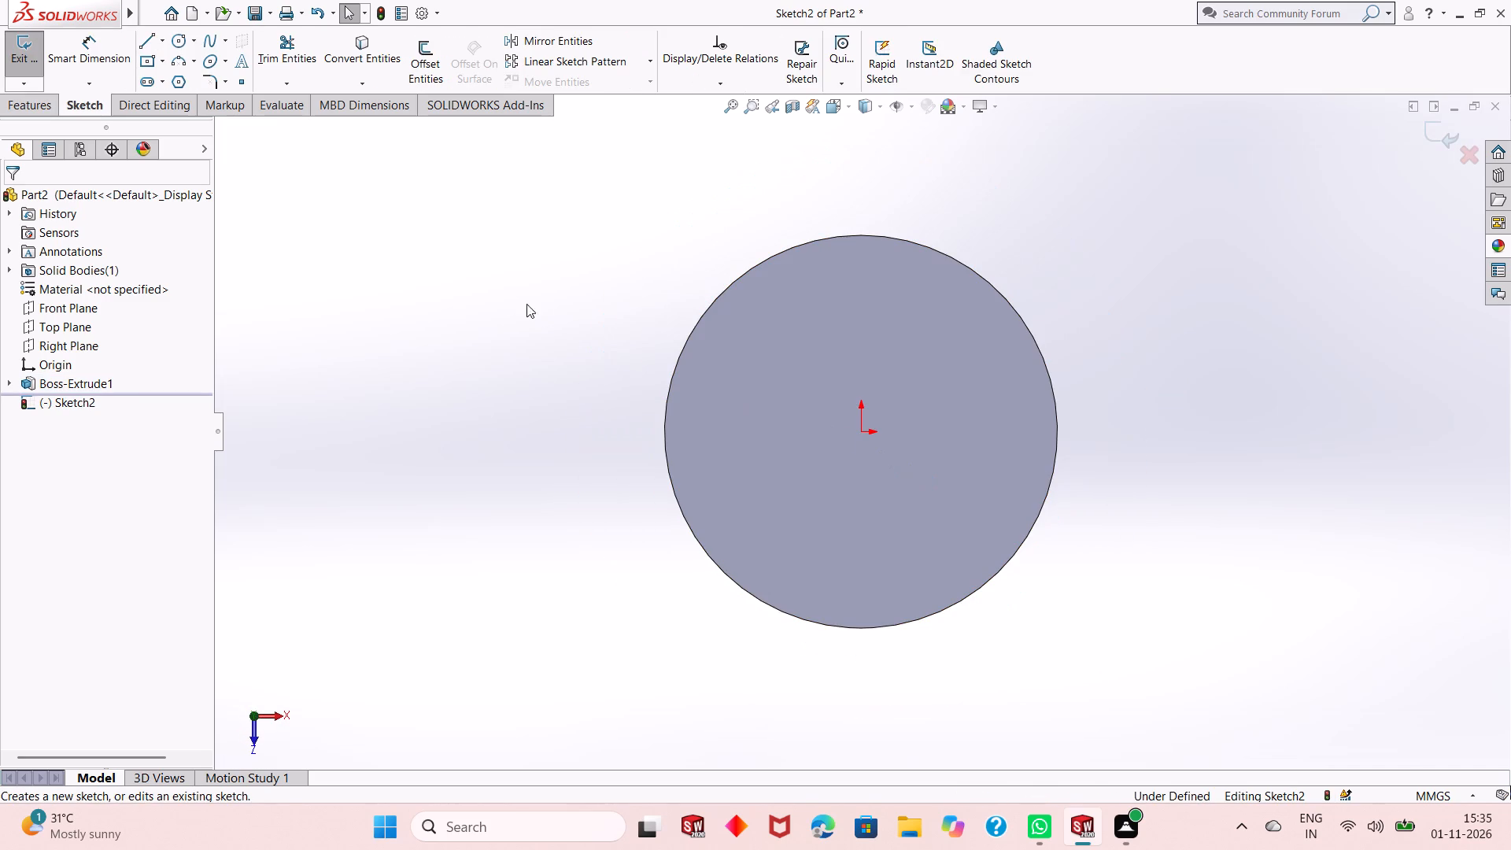
{"action": "left_click", "coordinate": [181, 40]}
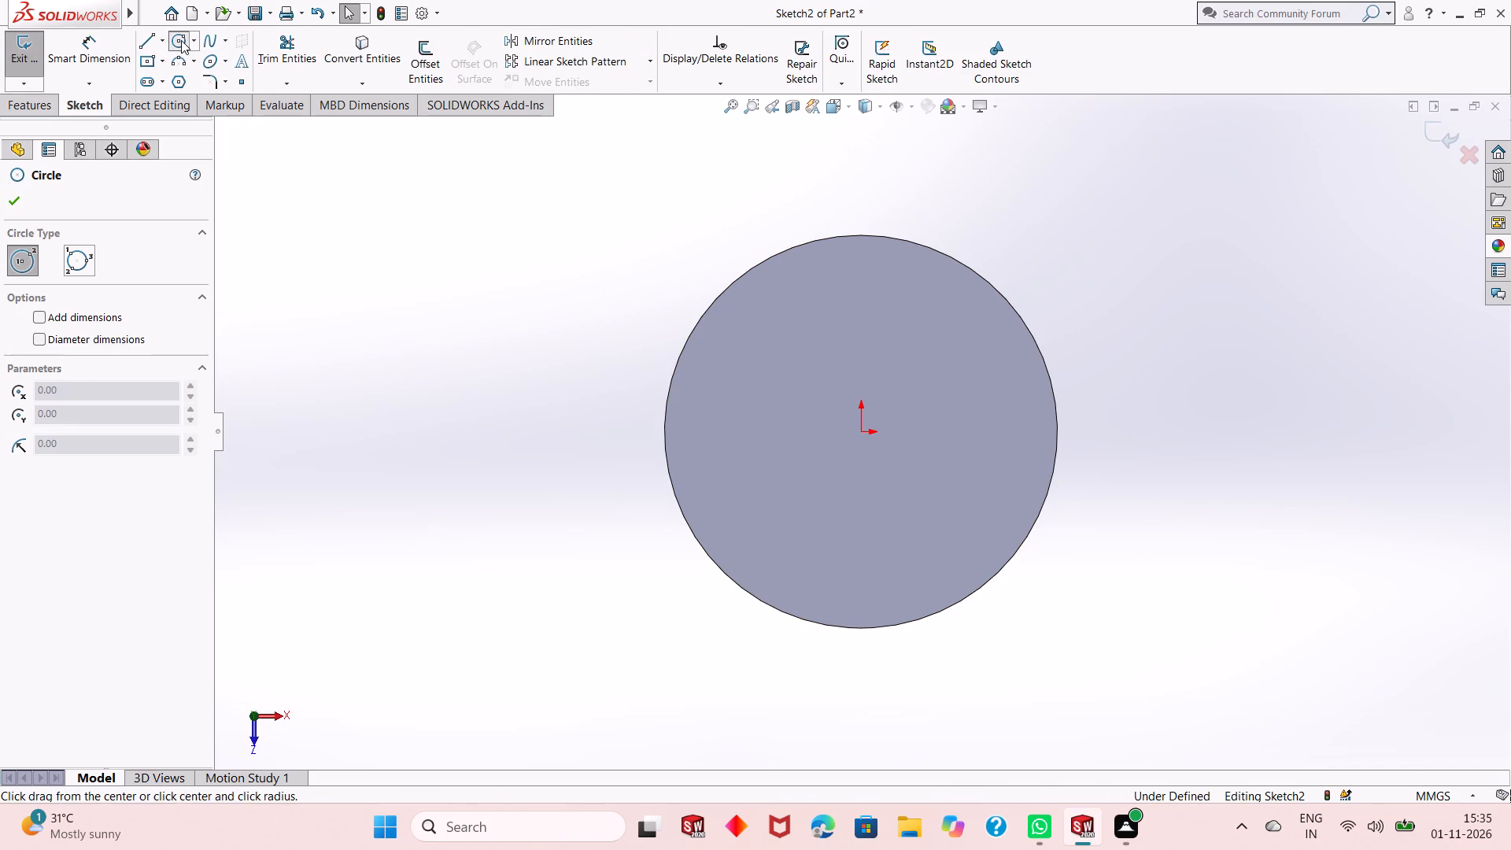
{"action": "left_click", "coordinate": [865, 433]}
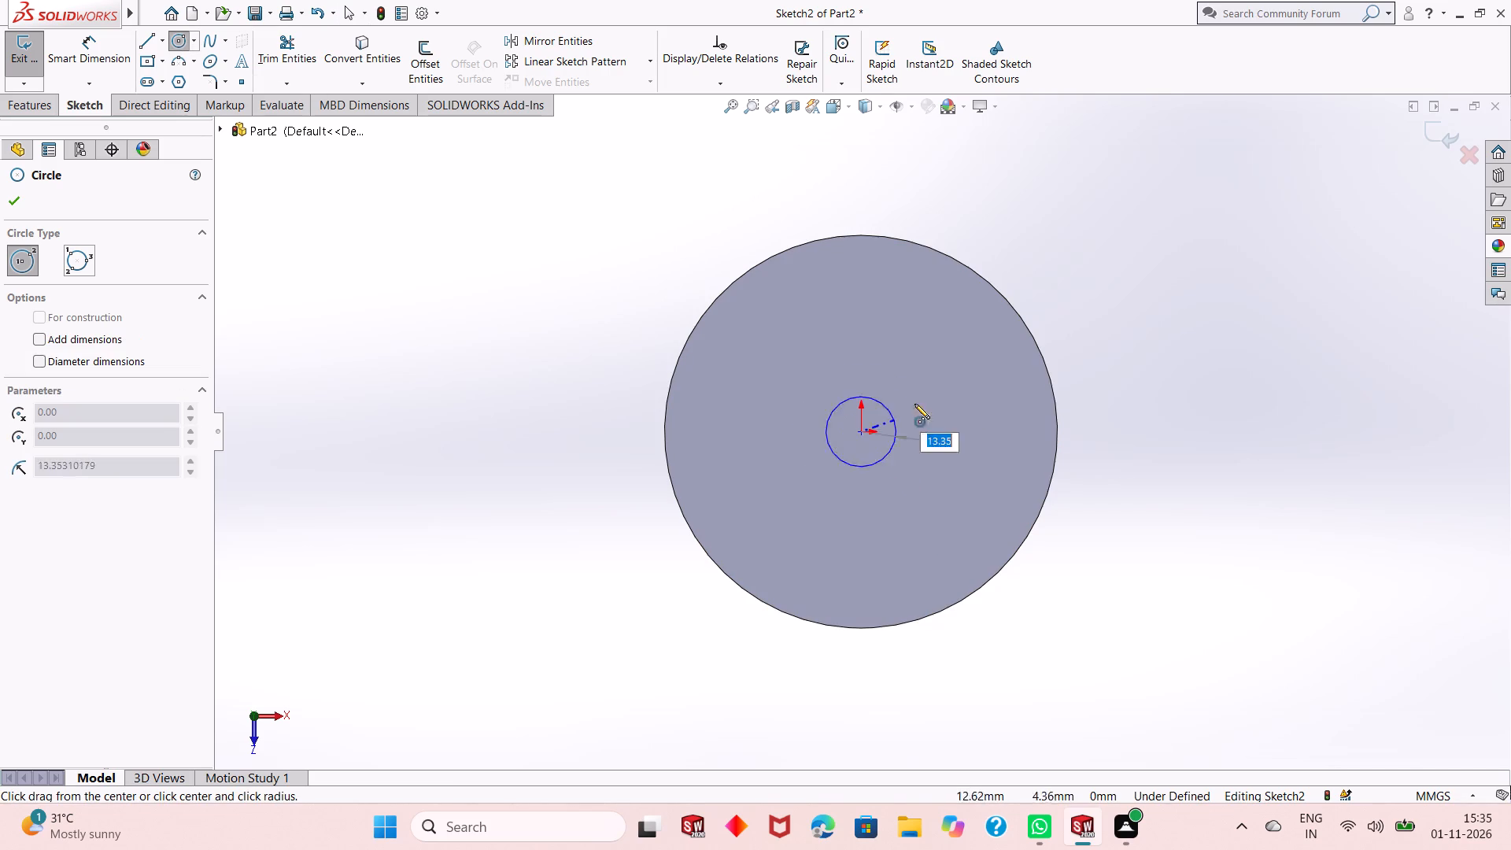
{"action": "left_click", "coordinate": [979, 363]}
{"action": "right_click", "coordinate": [434, 291]}
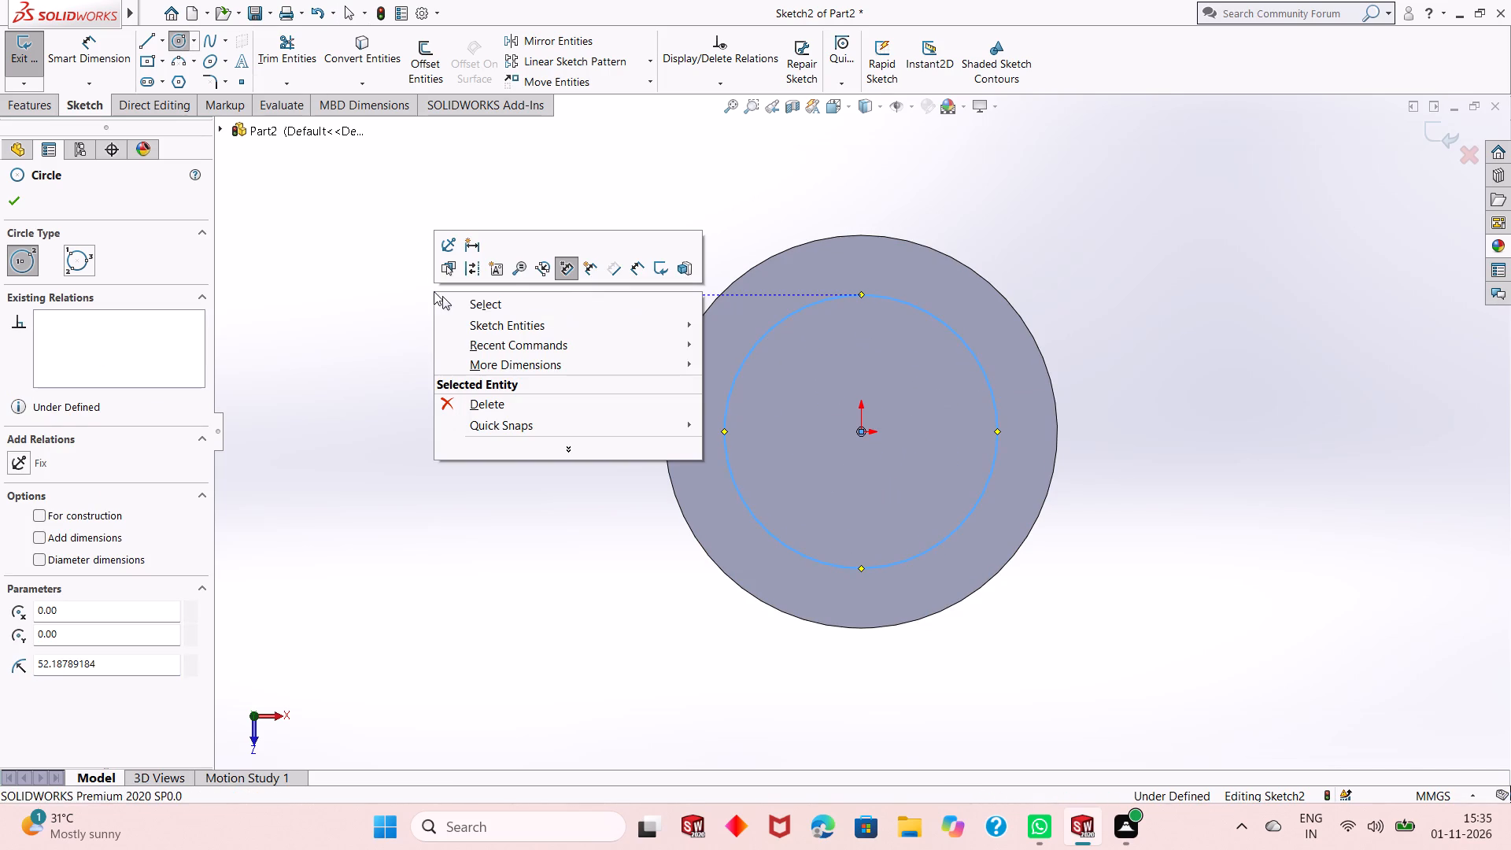
{"action": "left_click", "coordinate": [462, 297]}
Dimension the diameter of the circle on the disc's top face as 90 mm.
{"action": "left_click", "coordinate": [109, 64]}
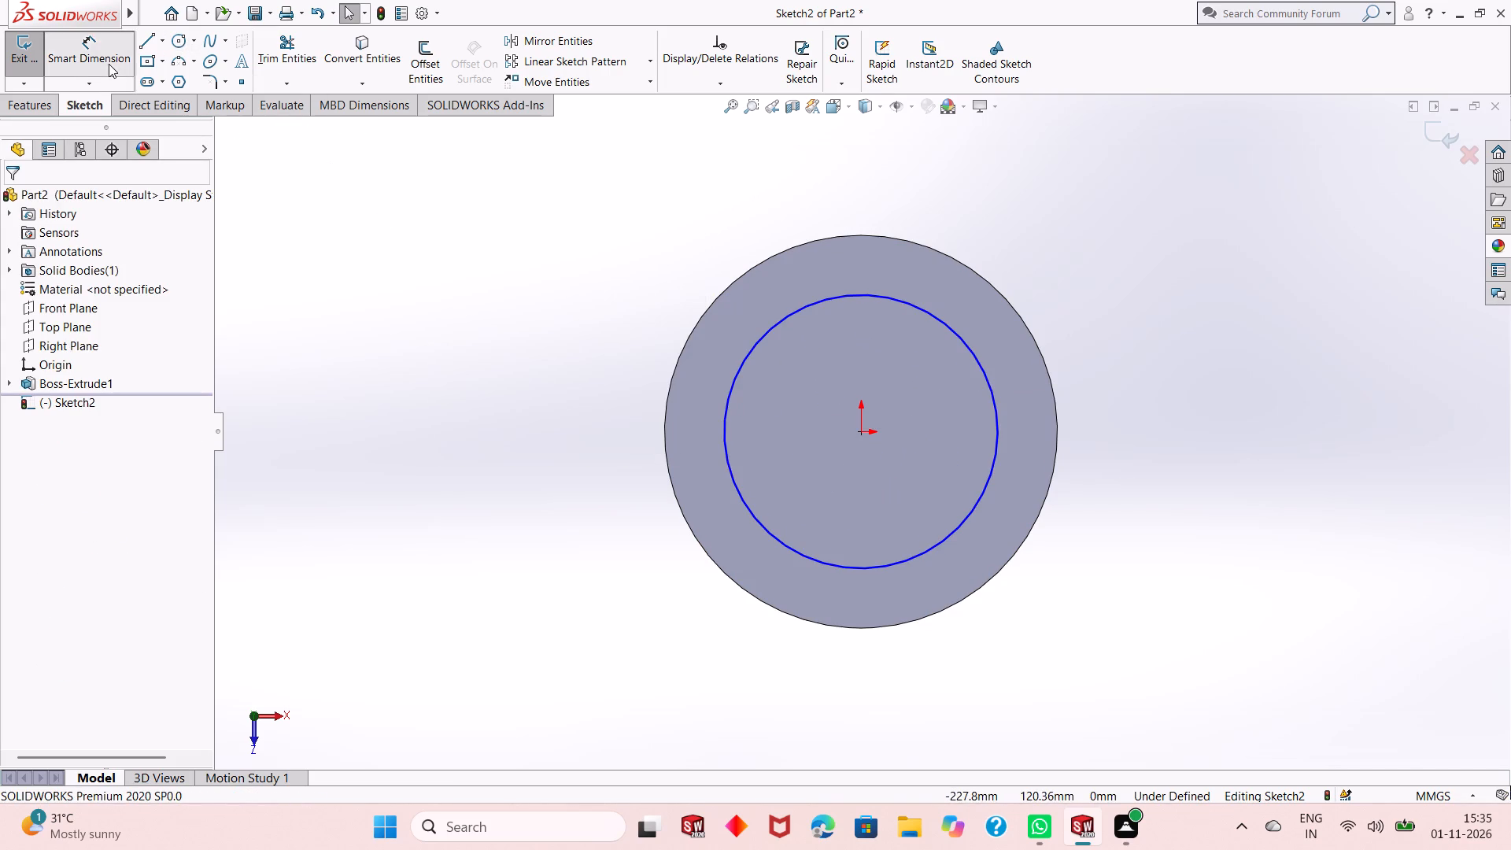
{"action": "left_click", "coordinate": [748, 512]}
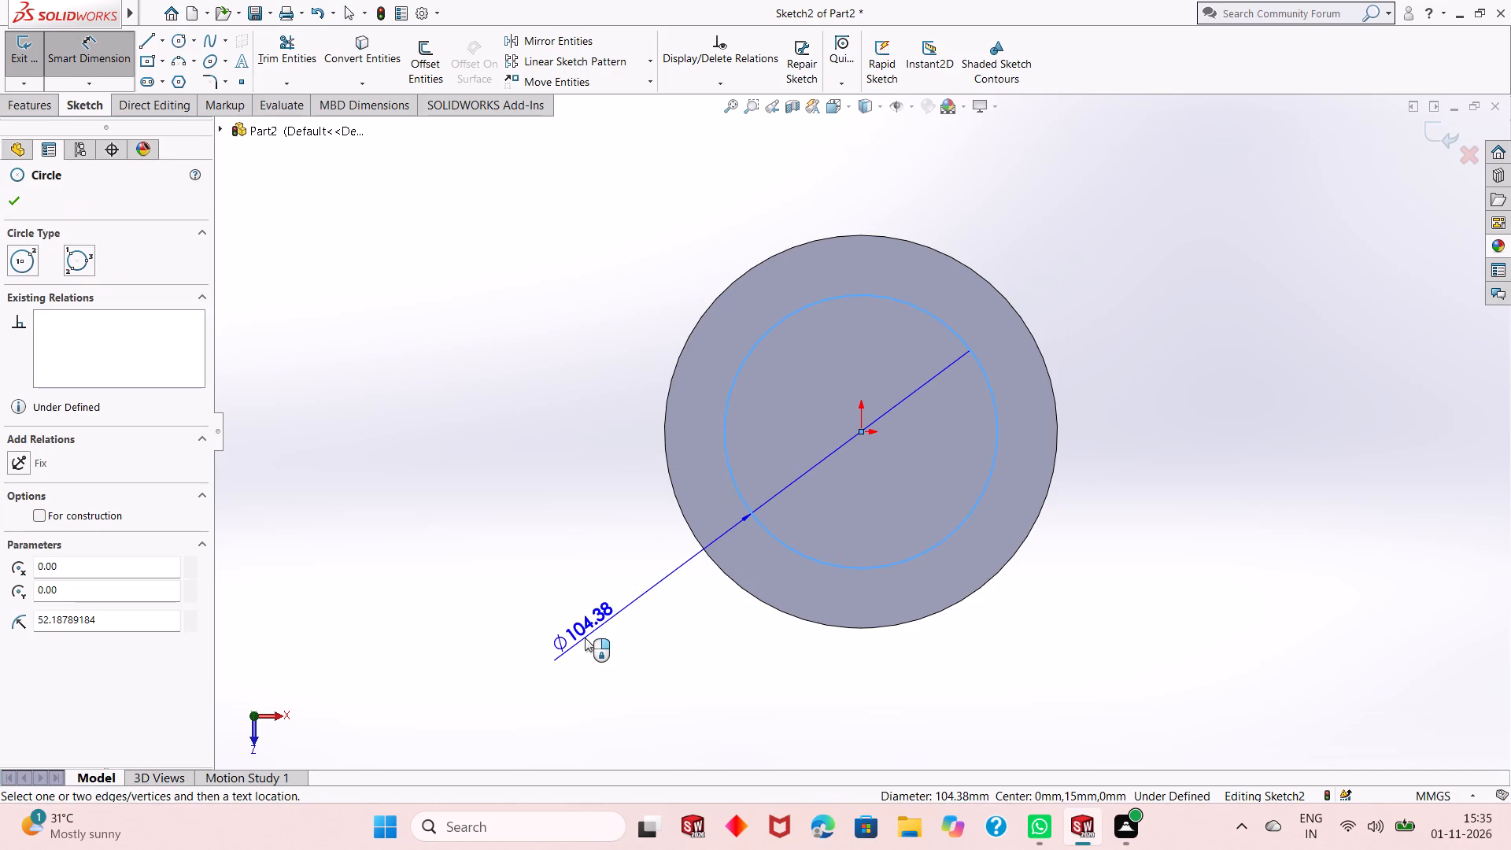
{"action": "left_click", "coordinate": [584, 638]}
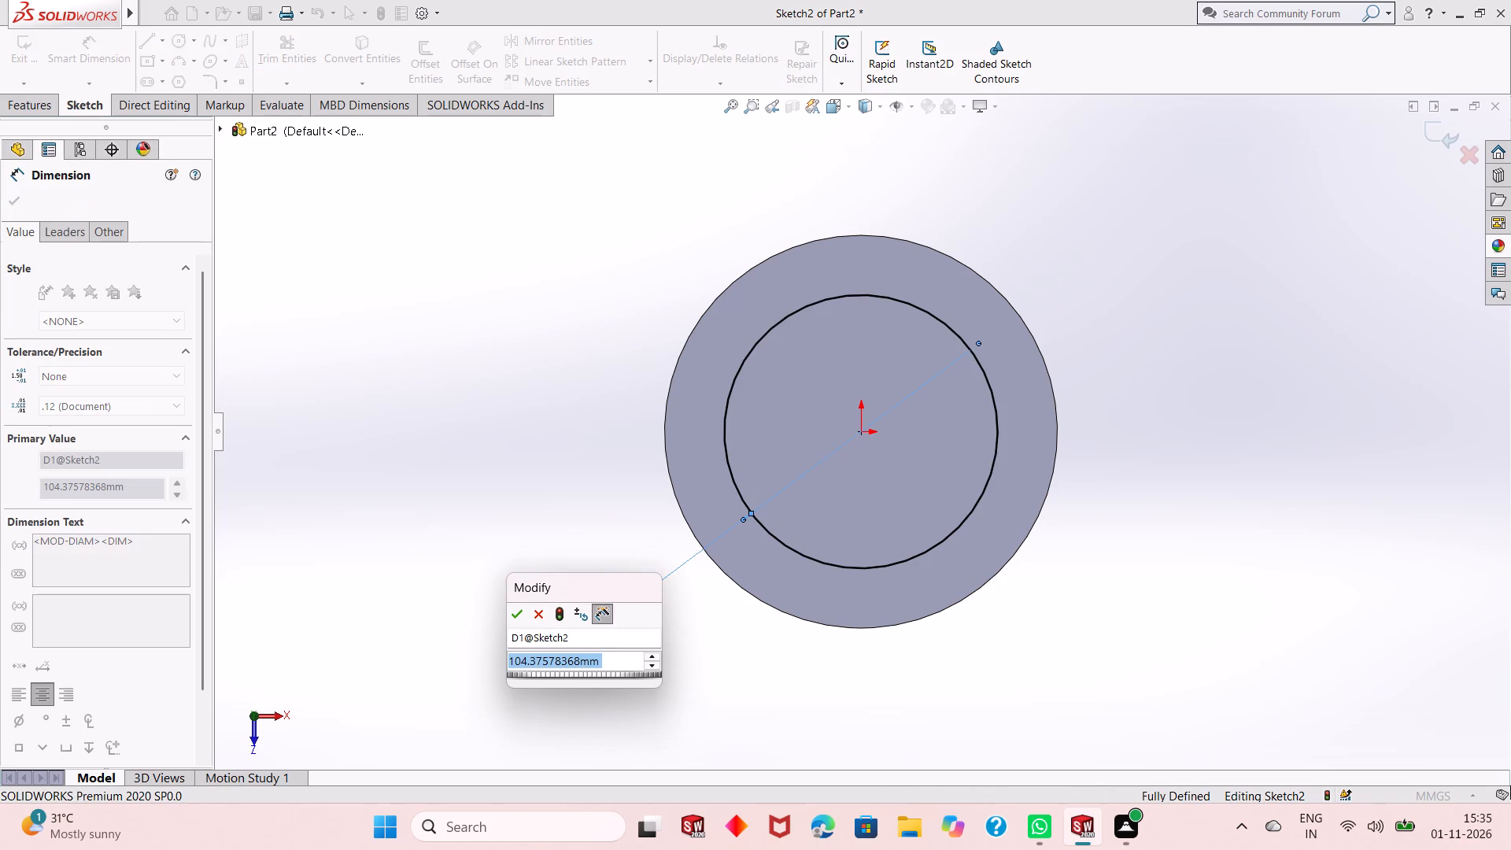
{"action": "type", "text": "90"}
{"action": "key", "text": "Return"}
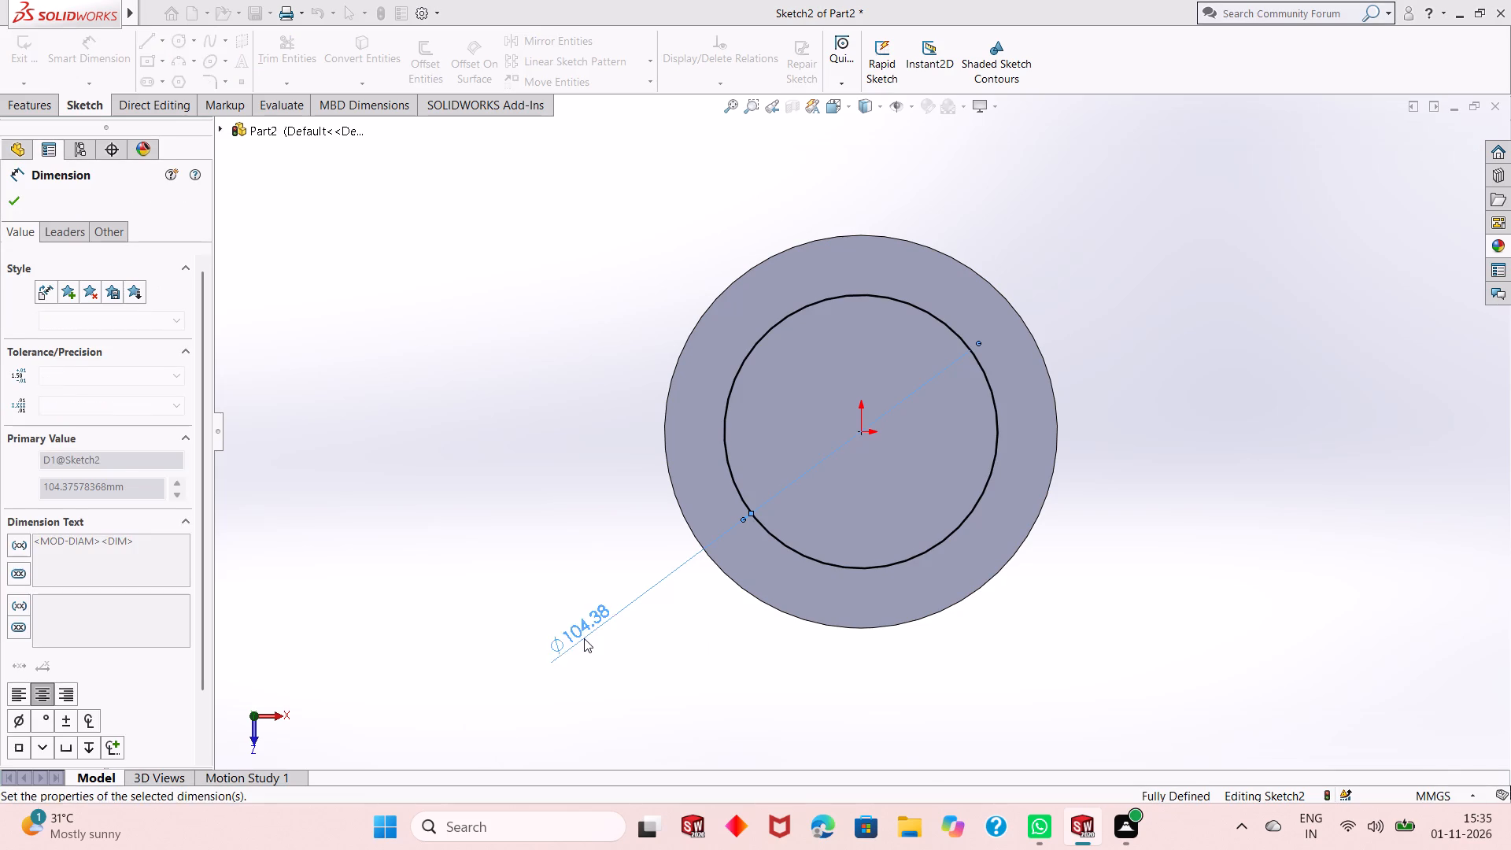
{"action": "right_click", "coordinate": [505, 304]}
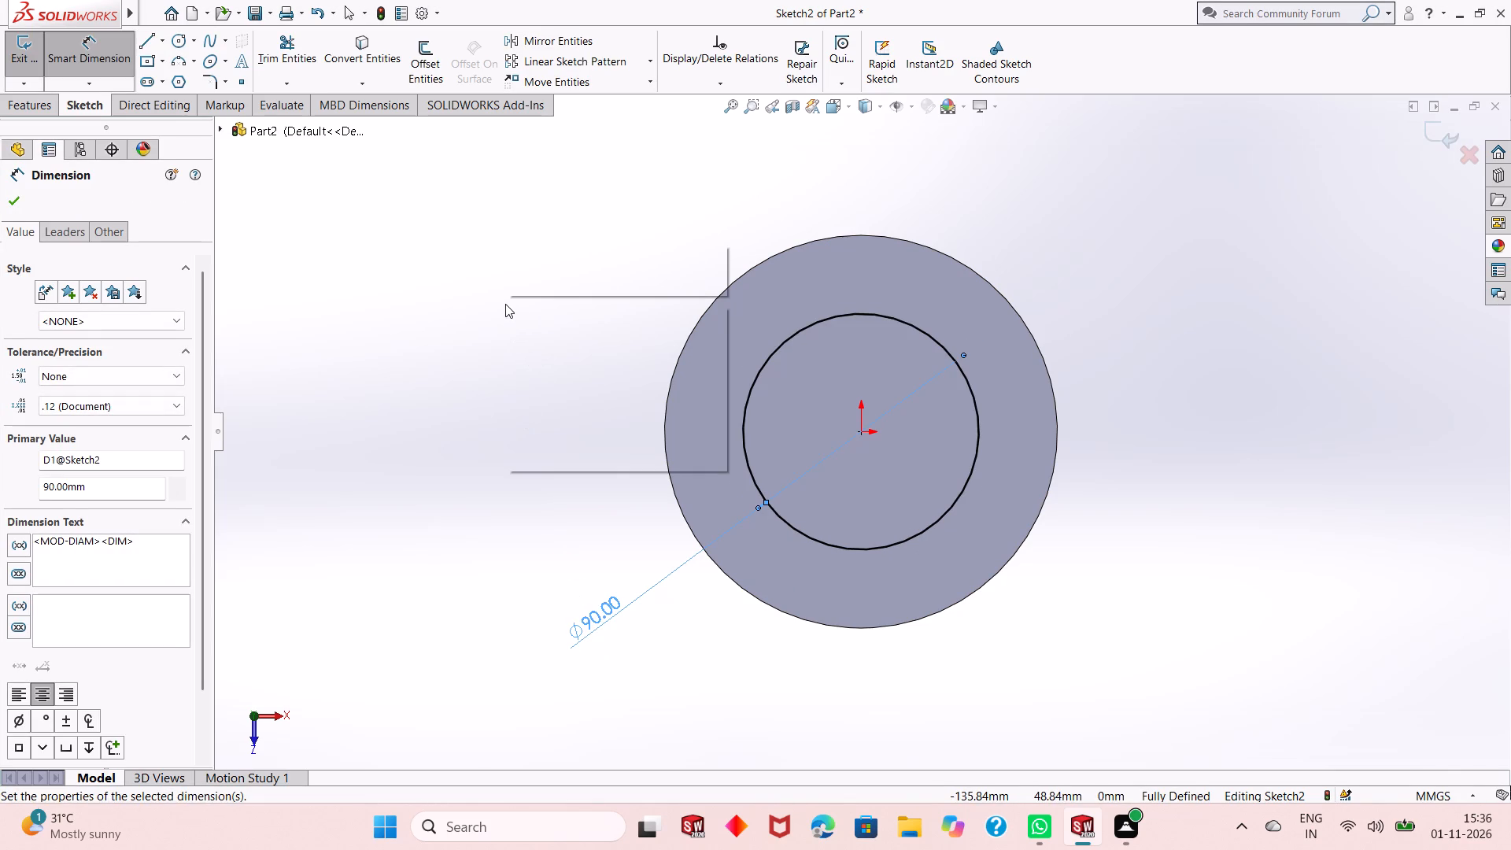
{"action": "left_click", "coordinate": [525, 359]}
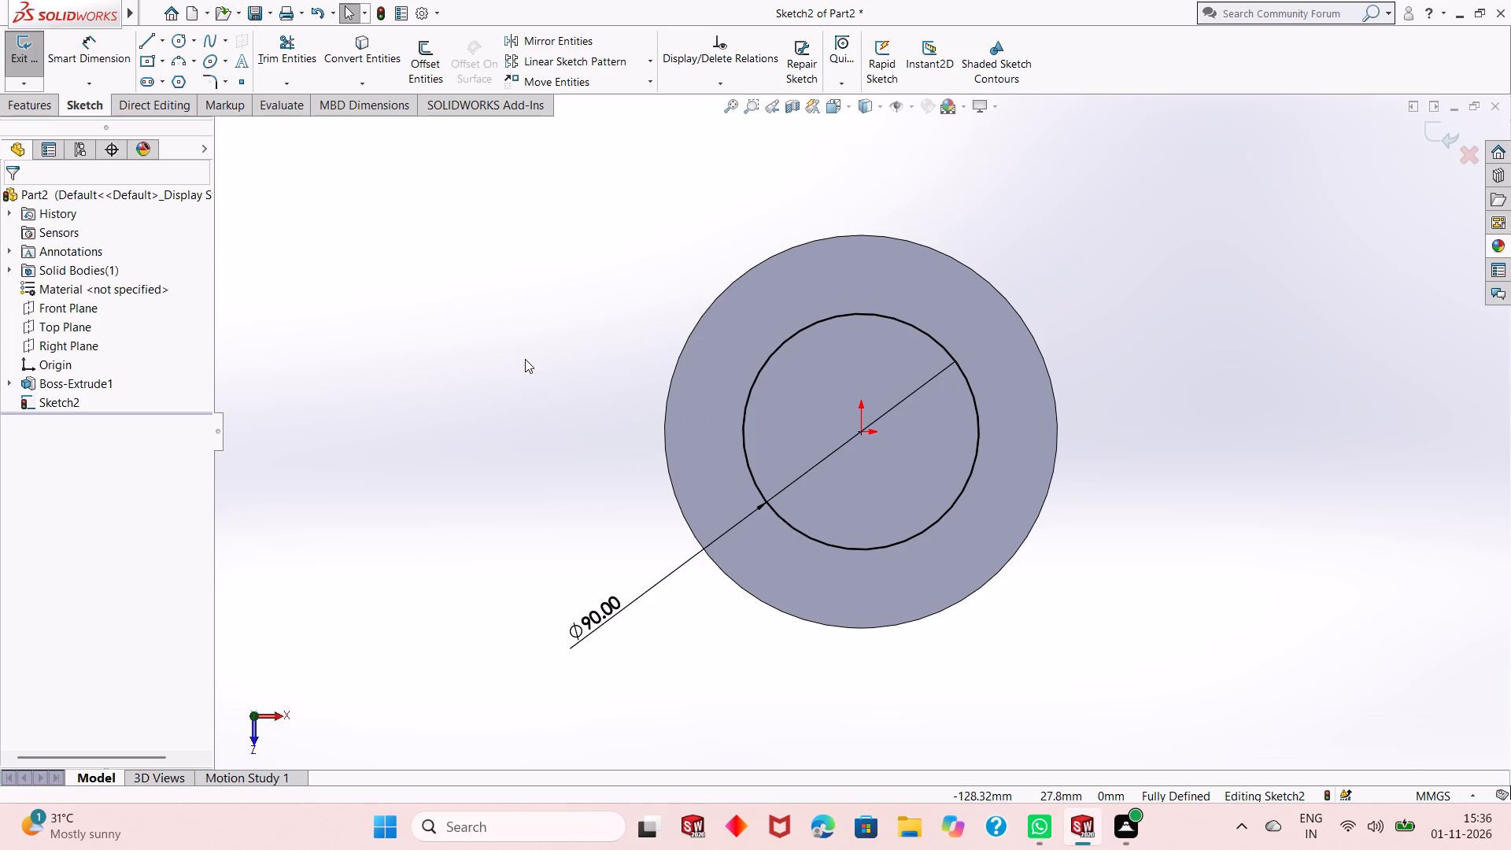
{"action": "key", "text": "Escape"}
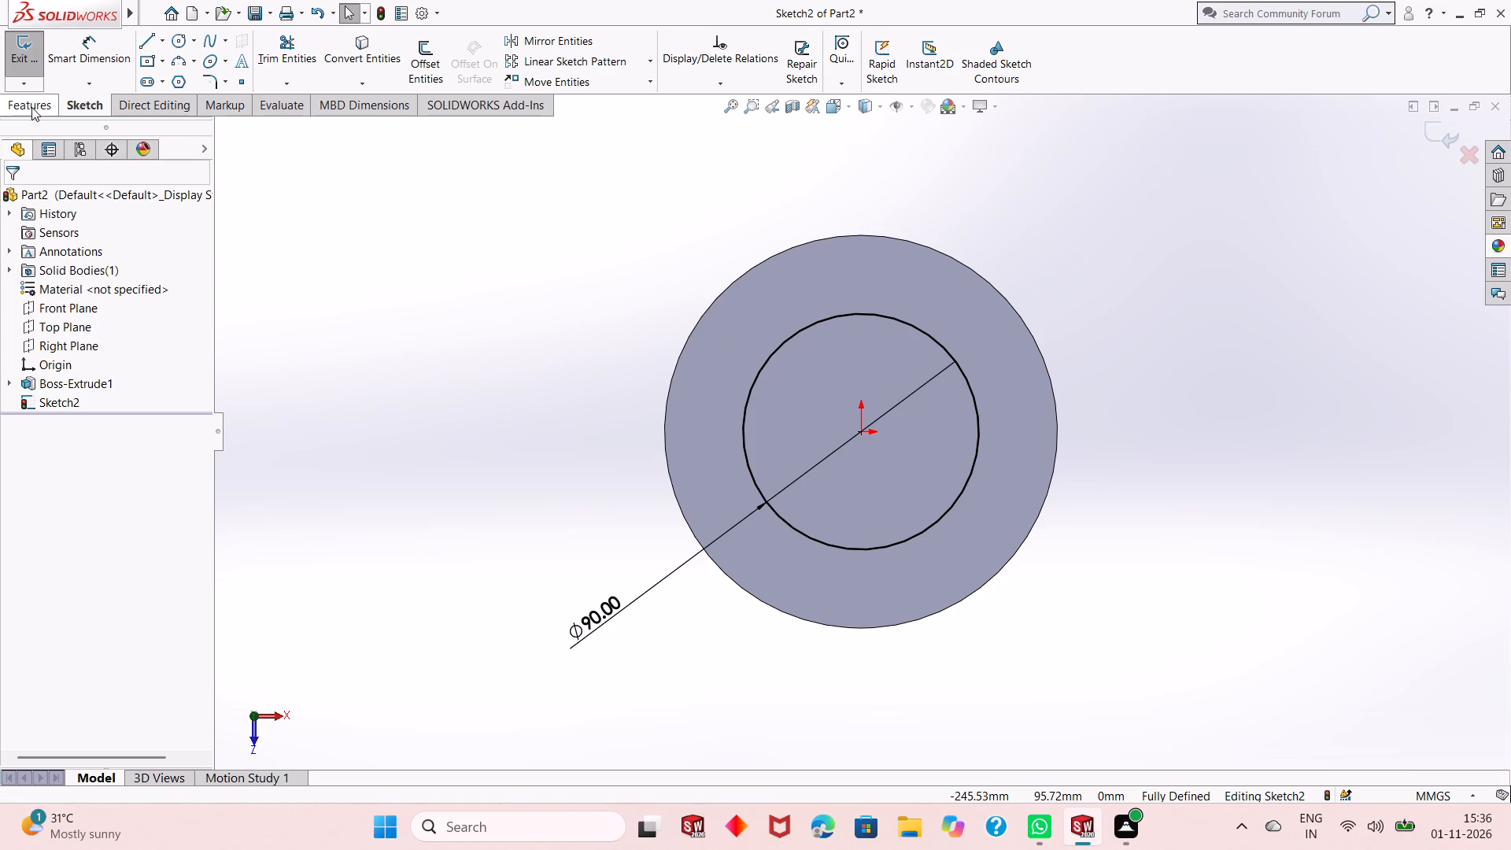
Extrude the 90 mm circle as a blind boss 70 mm high, merged with the base disc.
{"action": "left_click", "coordinate": [31, 107]}
{"action": "left_click", "coordinate": [42, 70]}
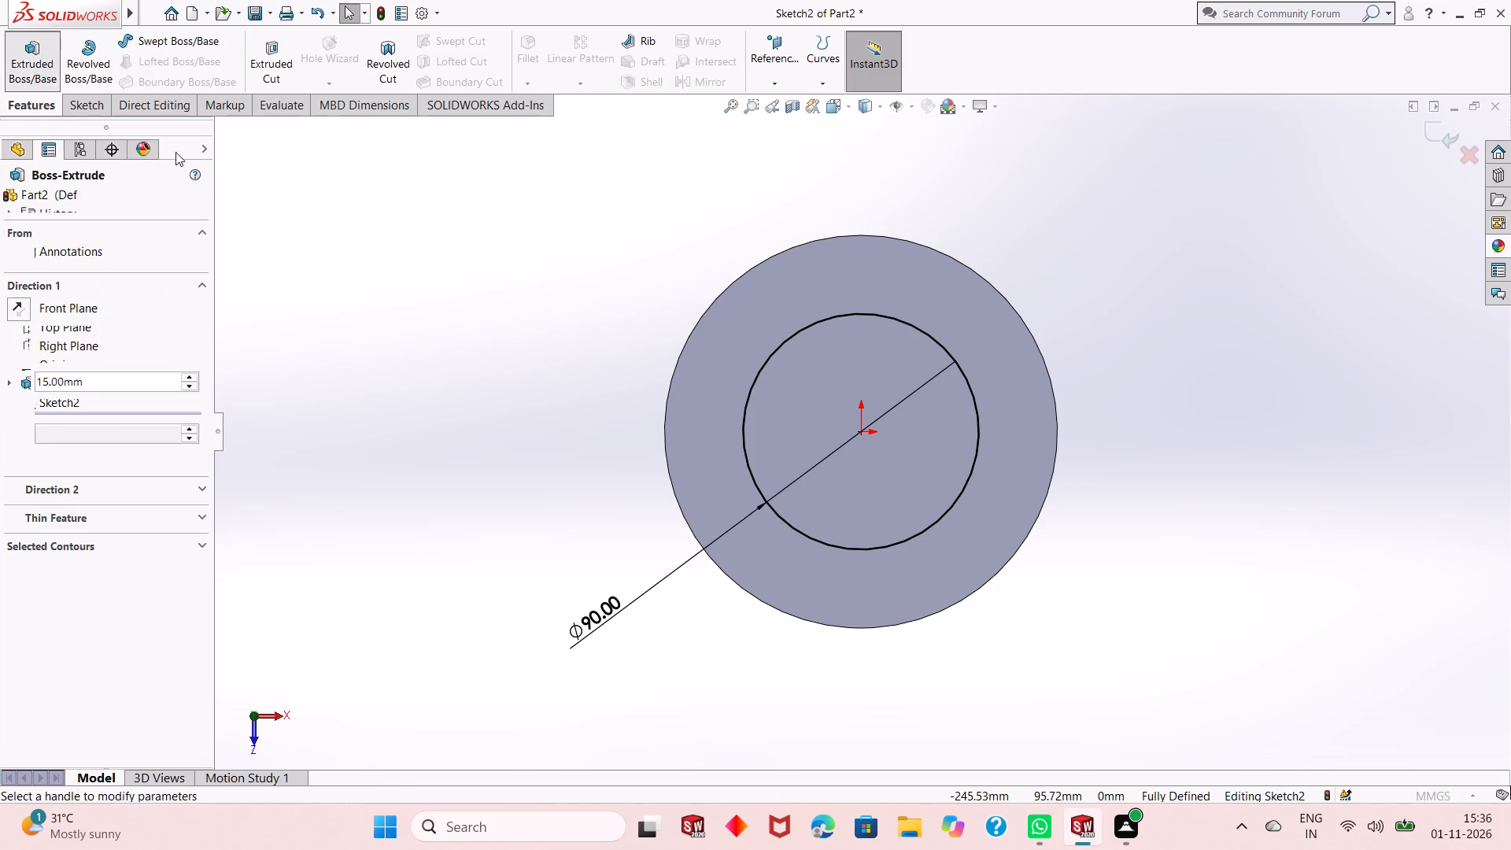
{"action": "middle_click_drag", "start_coordinate": [824, 612], "coordinate": [840, 564]}
{"action": "middle_click_drag", "start_coordinate": [840, 532], "coordinate": [875, 341]}
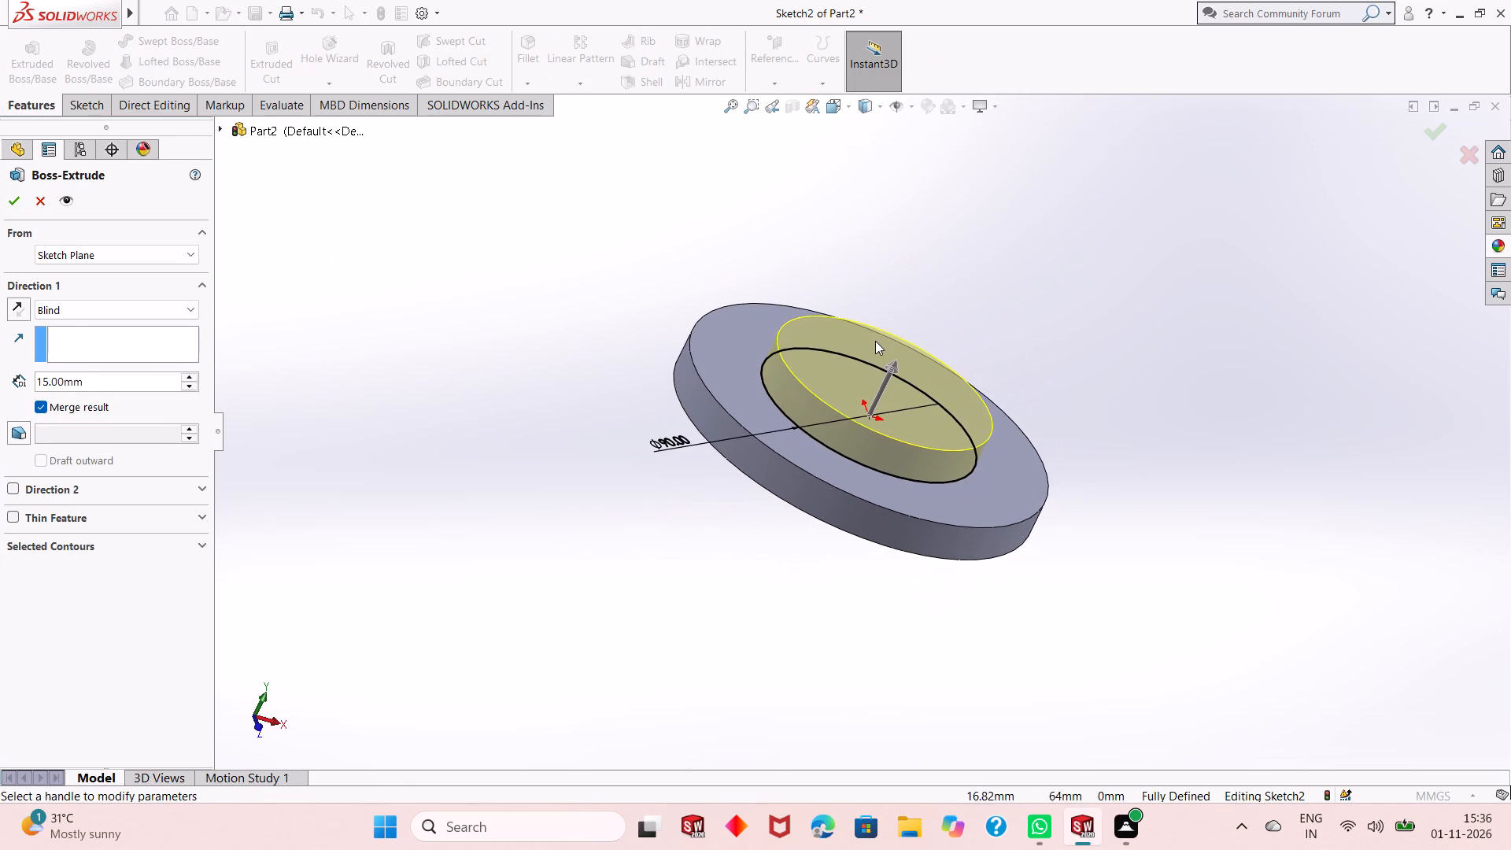
{"action": "double_click", "coordinate": [94, 378]}
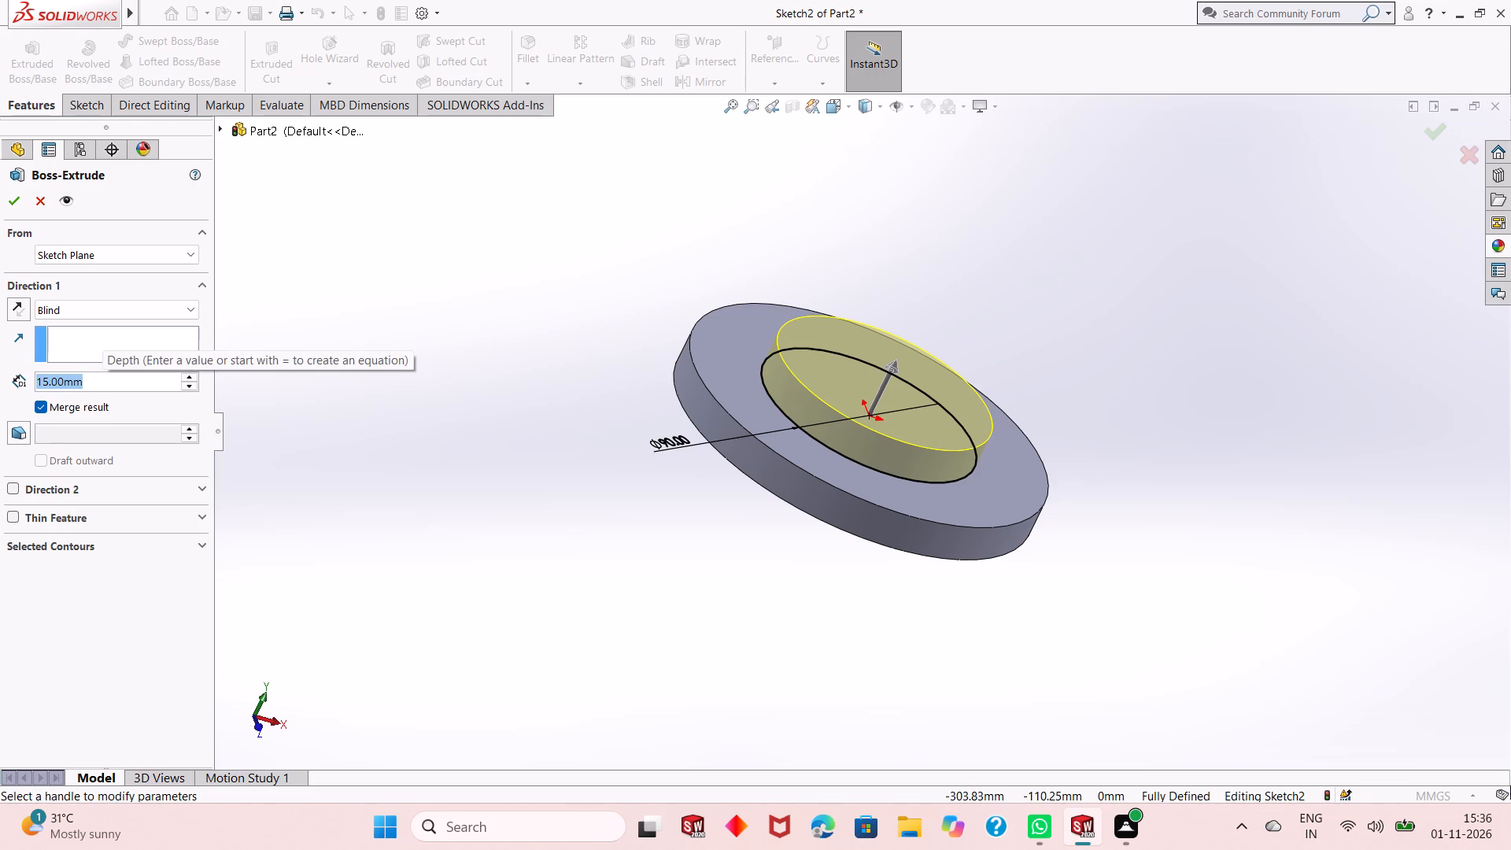
{"action": "type", "text": "70"}
{"action": "key", "text": "Return"}
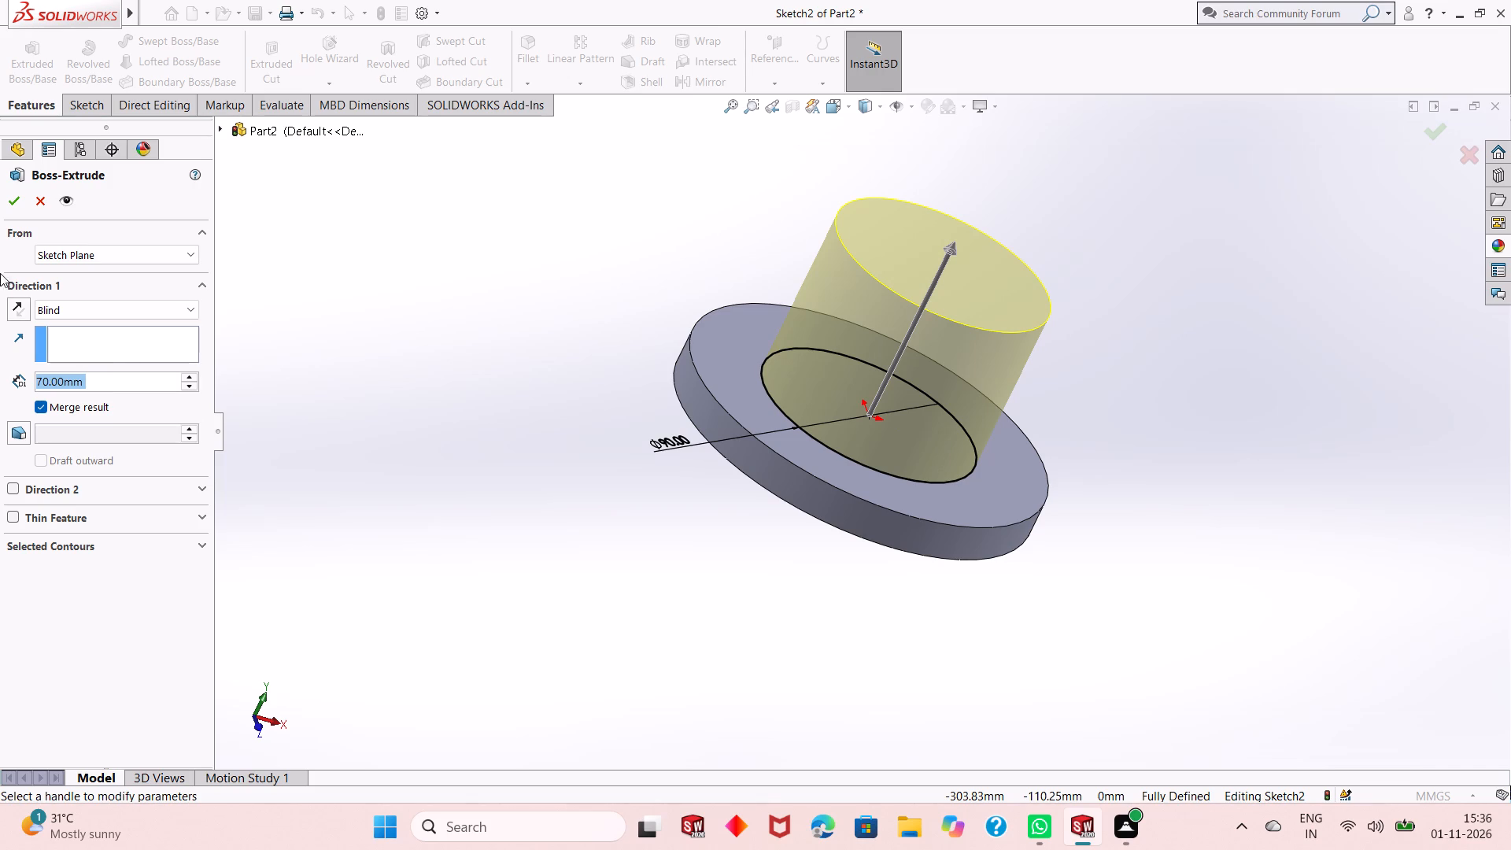
{"action": "left_click", "coordinate": [15, 205]}
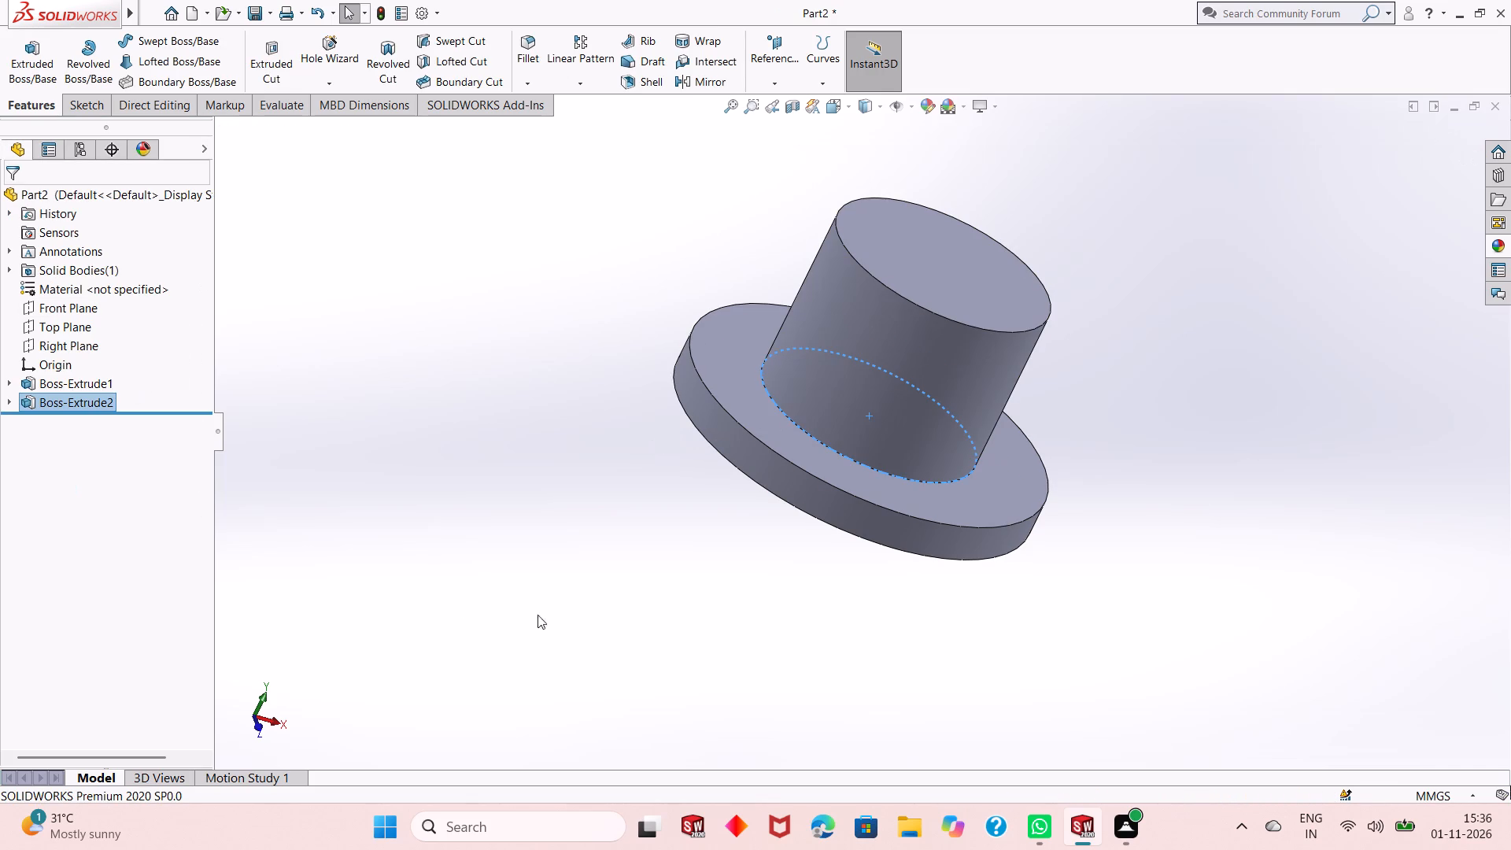
Create a reference plane parallel to the Top Plane, offset 15+70+40 (125 mm) above it.
{"action": "double_click", "coordinate": [687, 604]}
{"action": "scroll", "coordinate": [706, 523], "scroll_direction": "up", "scroll_amount": 3}
{"action": "middle_click_drag", "start_coordinate": [740, 490], "coordinate": [881, 363]}
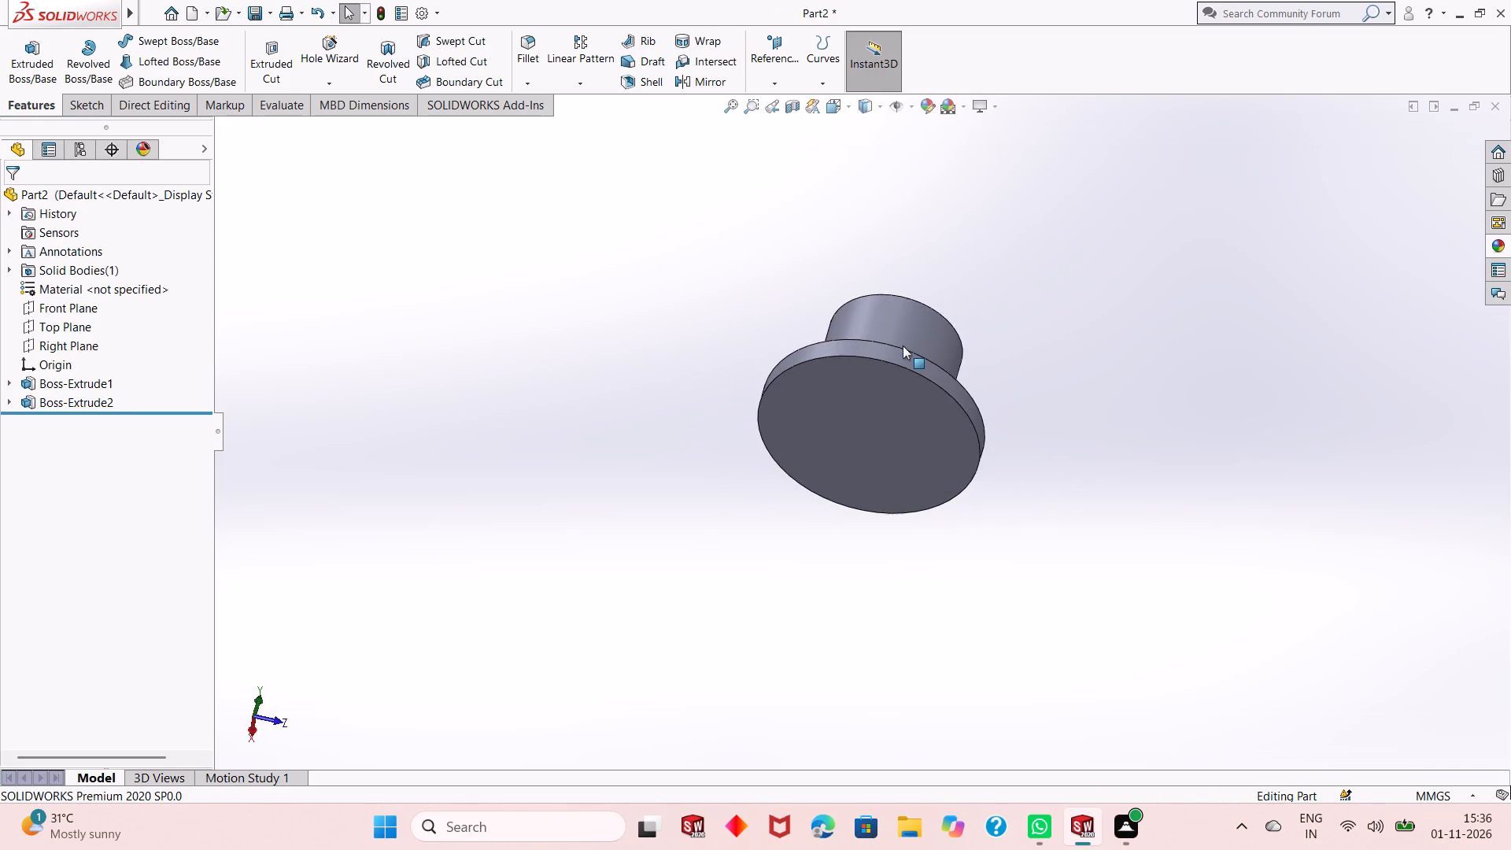
{"action": "middle_click_drag", "start_coordinate": [903, 346], "coordinate": [895, 431]}
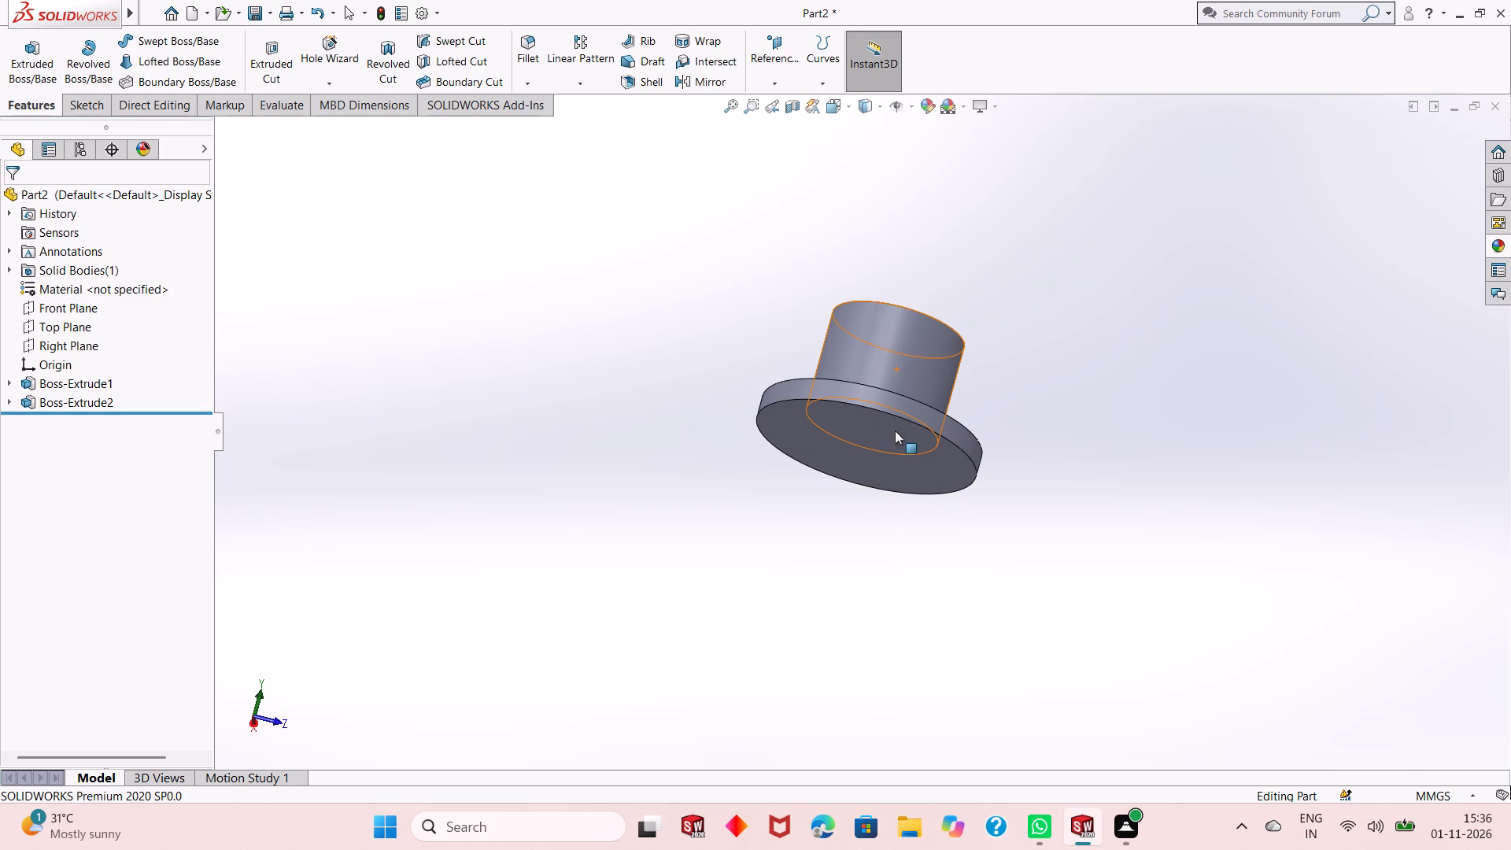
{"action": "middle_click_drag", "start_coordinate": [895, 431], "coordinate": [831, 582]}
{"action": "scroll", "coordinate": [897, 390], "scroll_direction": "down", "scroll_amount": 2}
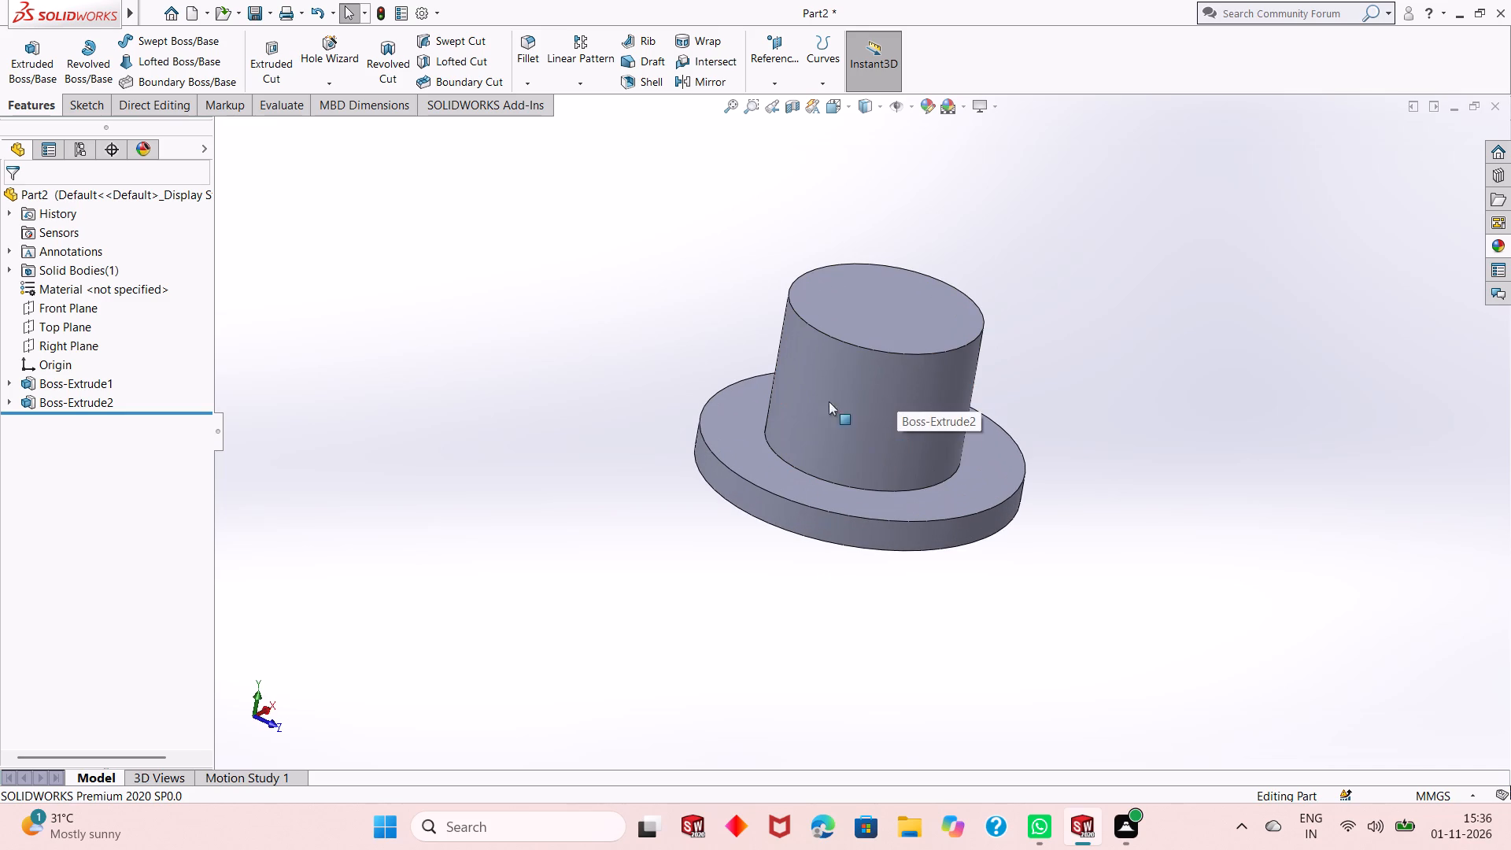
{"action": "left_click", "coordinate": [86, 326]}
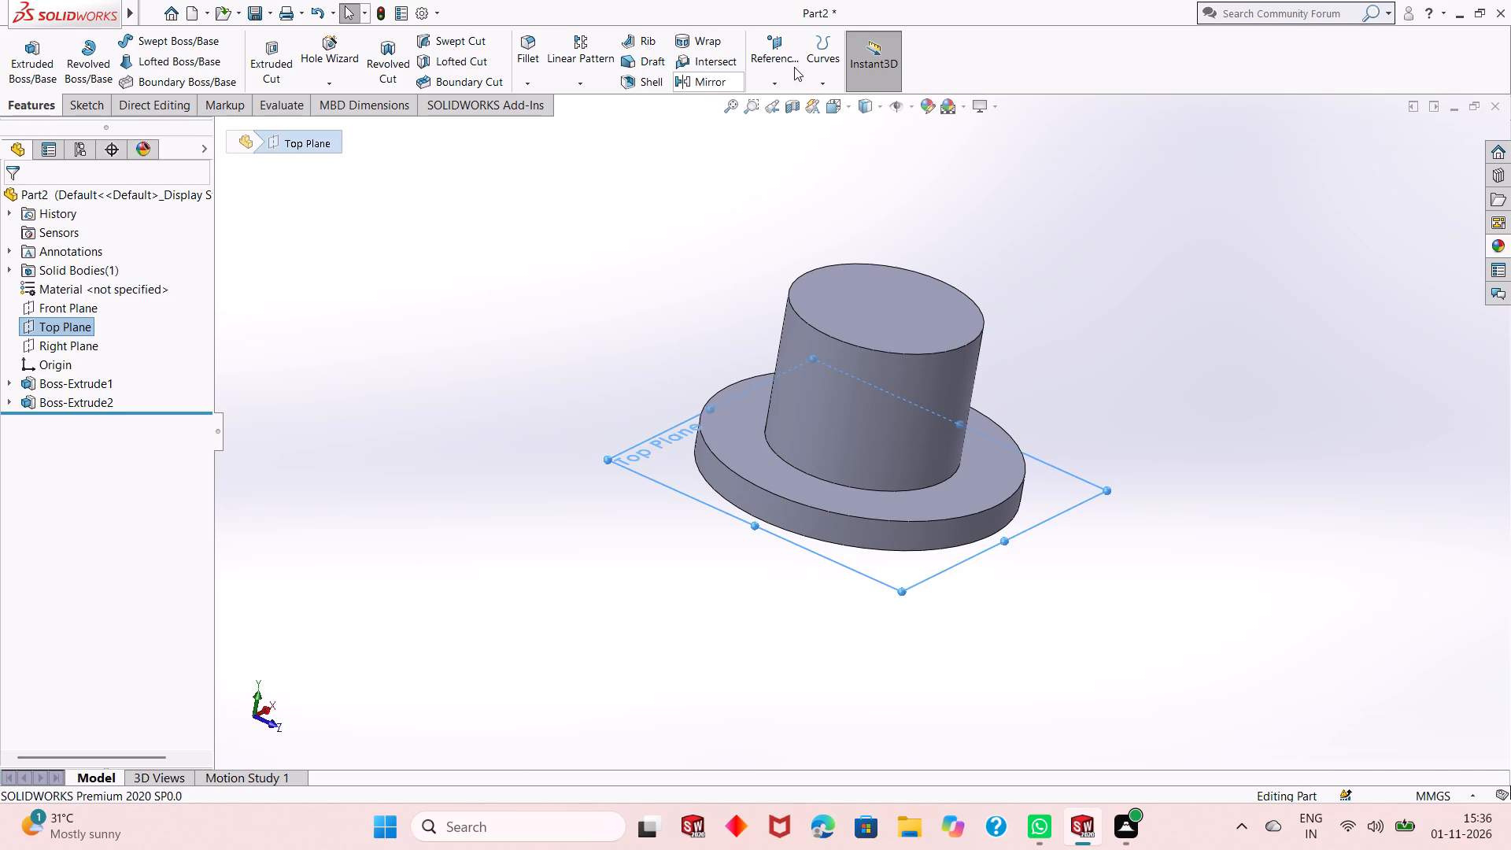
{"action": "left_click", "coordinate": [794, 65]}
{"action": "left_click", "coordinate": [804, 99]}
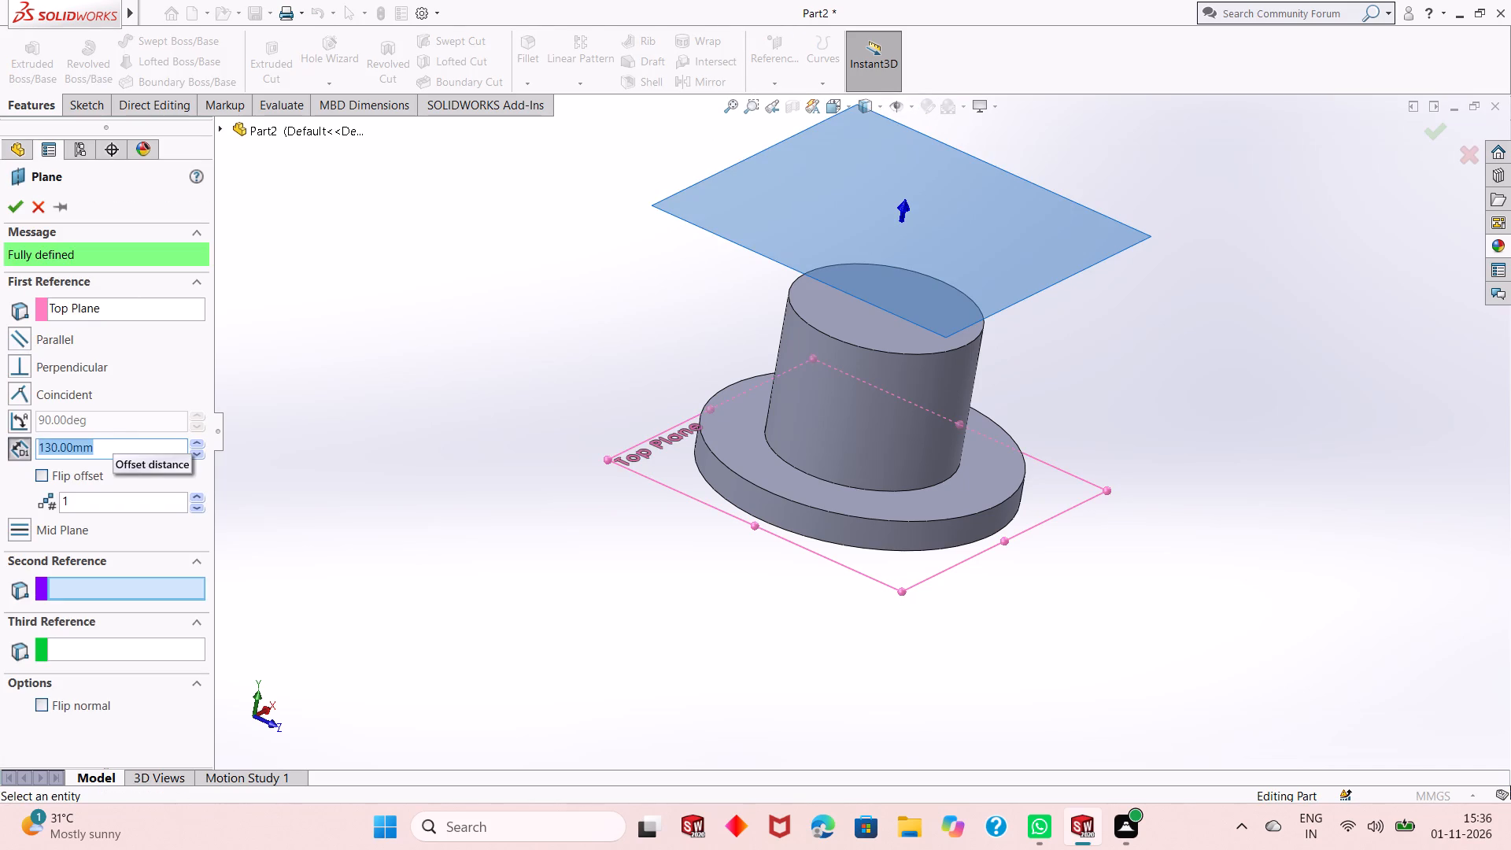
{"action": "type", "text": "15+70+"}
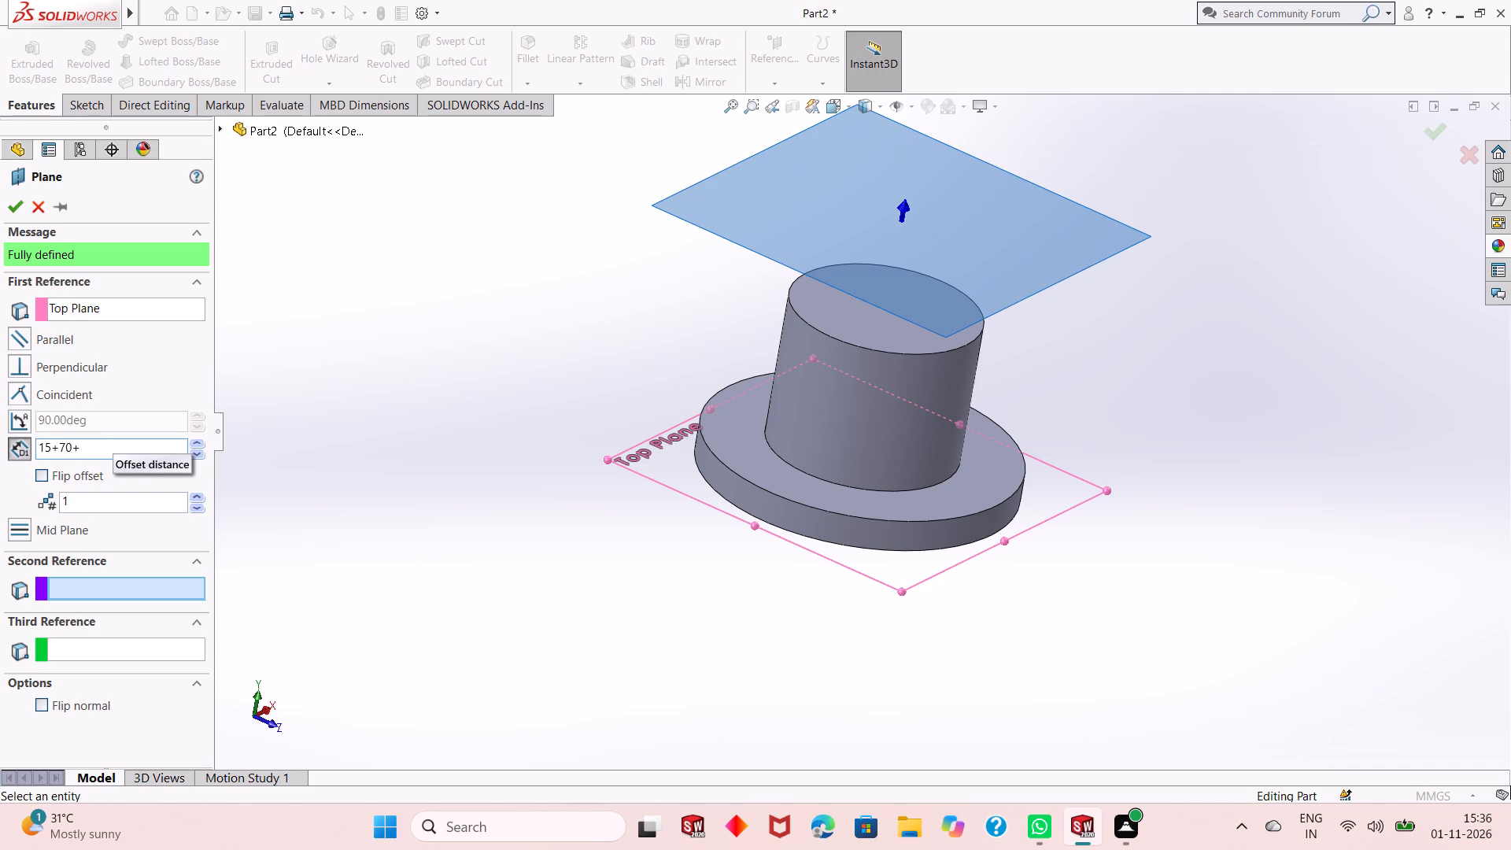
{"action": "type", "text": "40"}
{"action": "key", "text": "Return"}
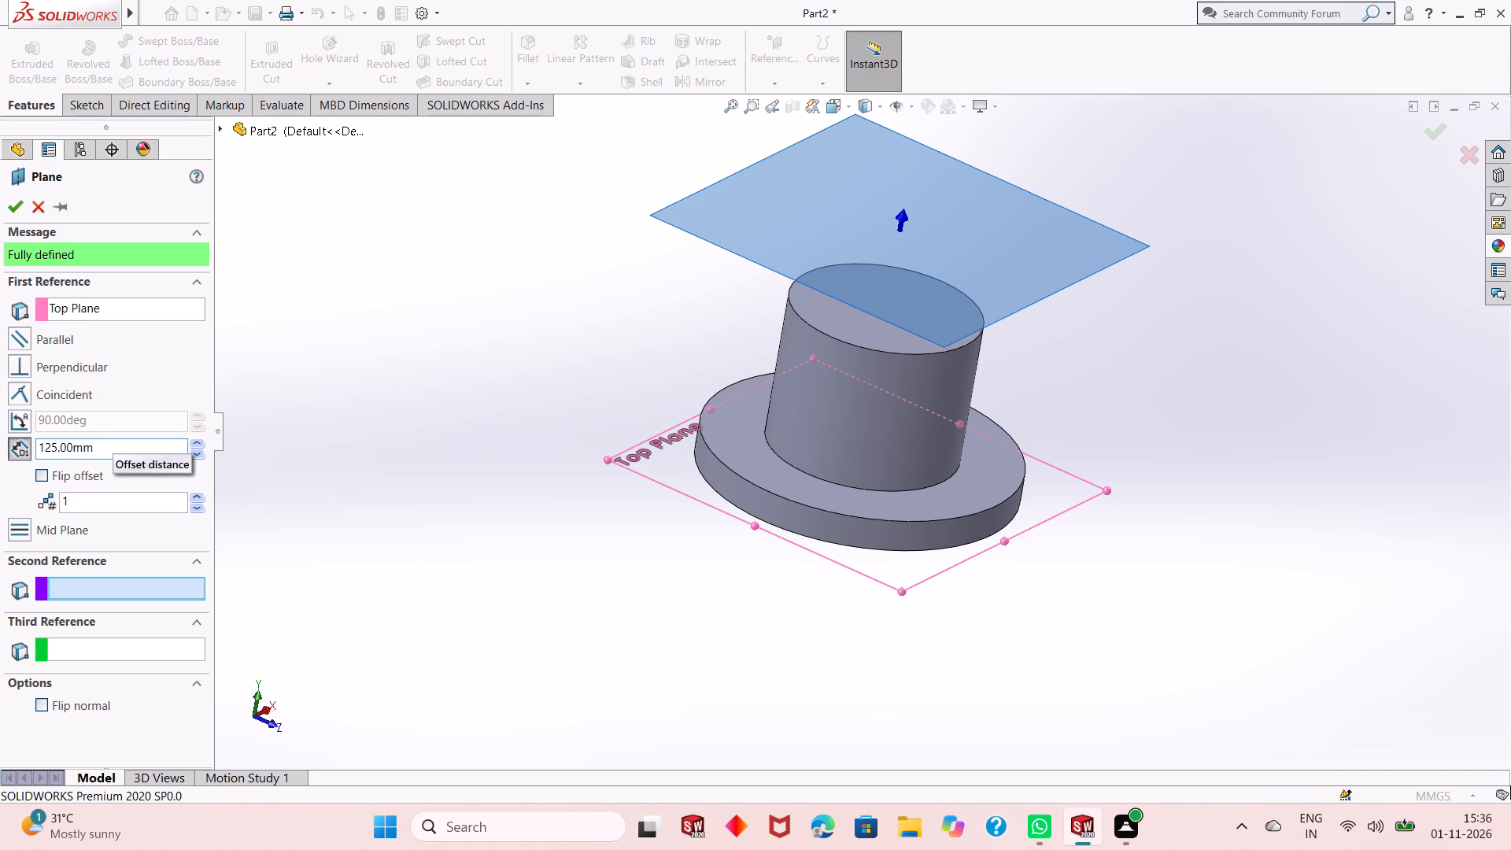
{"action": "left_click", "coordinate": [21, 203]}
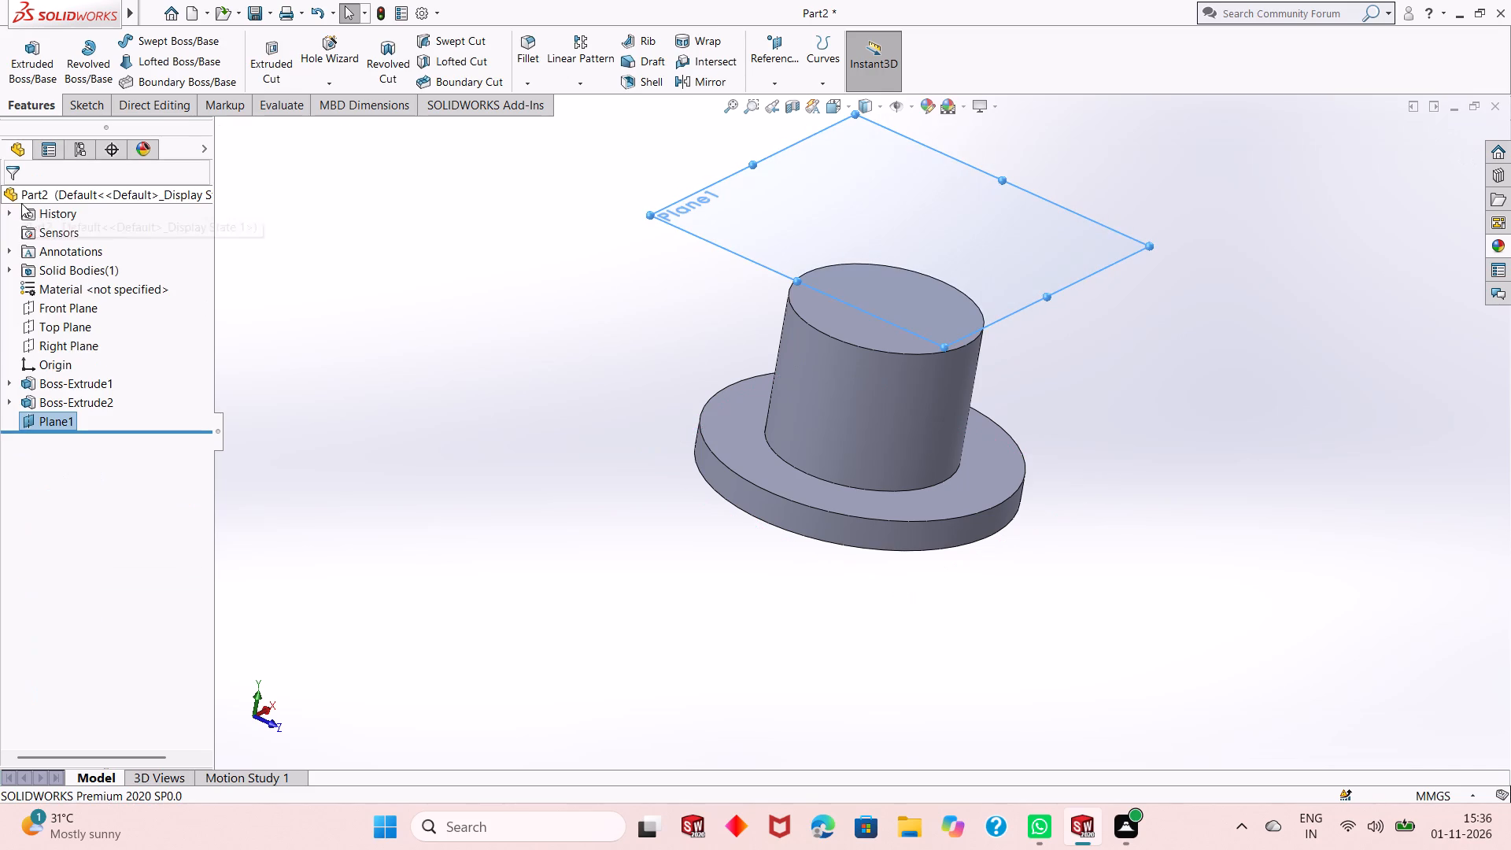
Start a sketch on the new offset plane and draw a circle of about 31 mm radius centred on the origin.
{"action": "right_click", "coordinate": [818, 172]}
{"action": "left_click", "coordinate": [858, 151]}
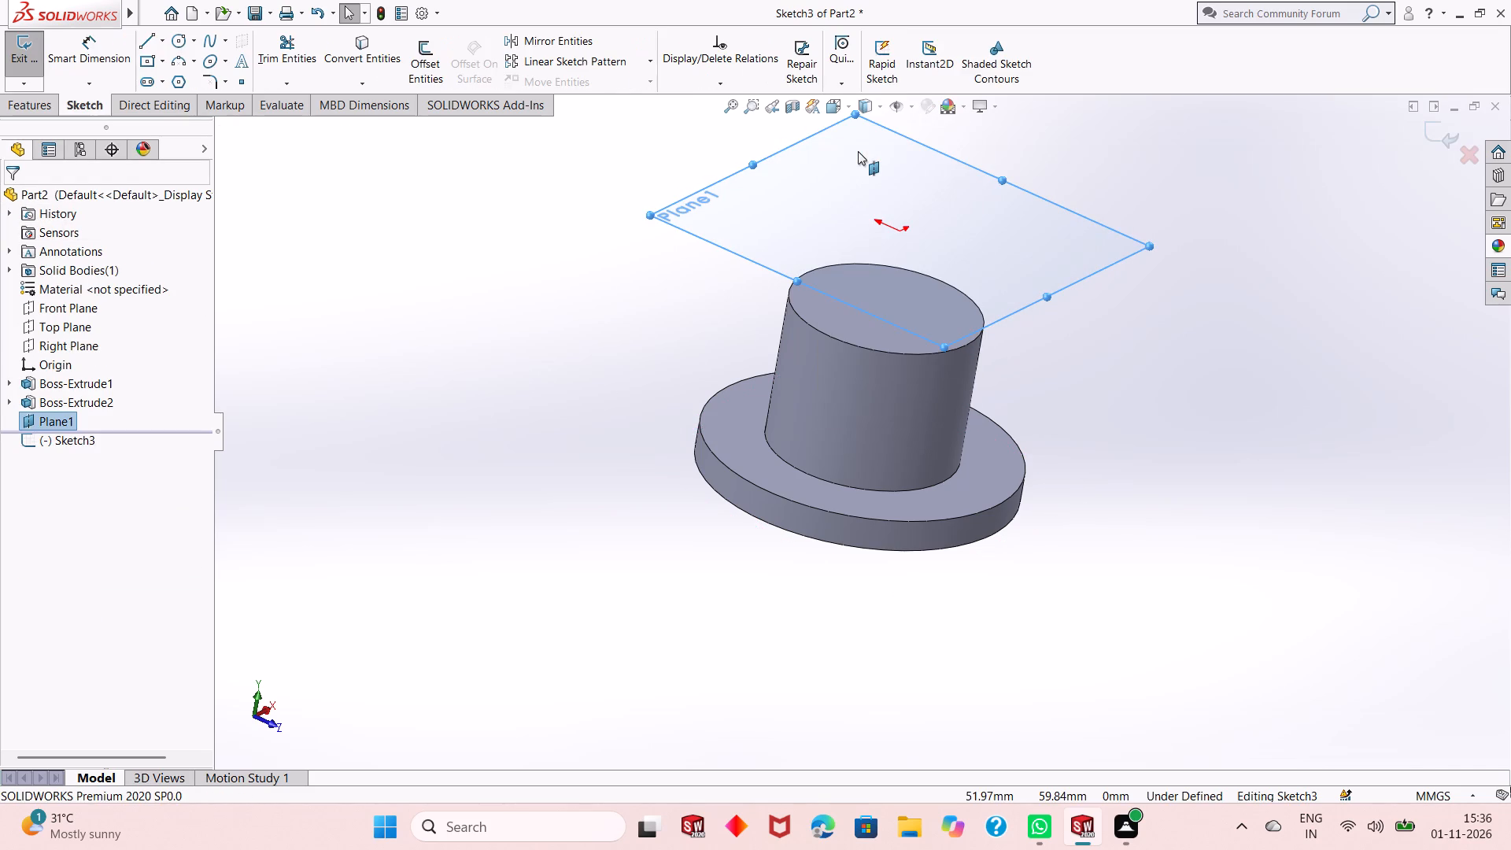
{"action": "key", "text": "ctrl+8"}
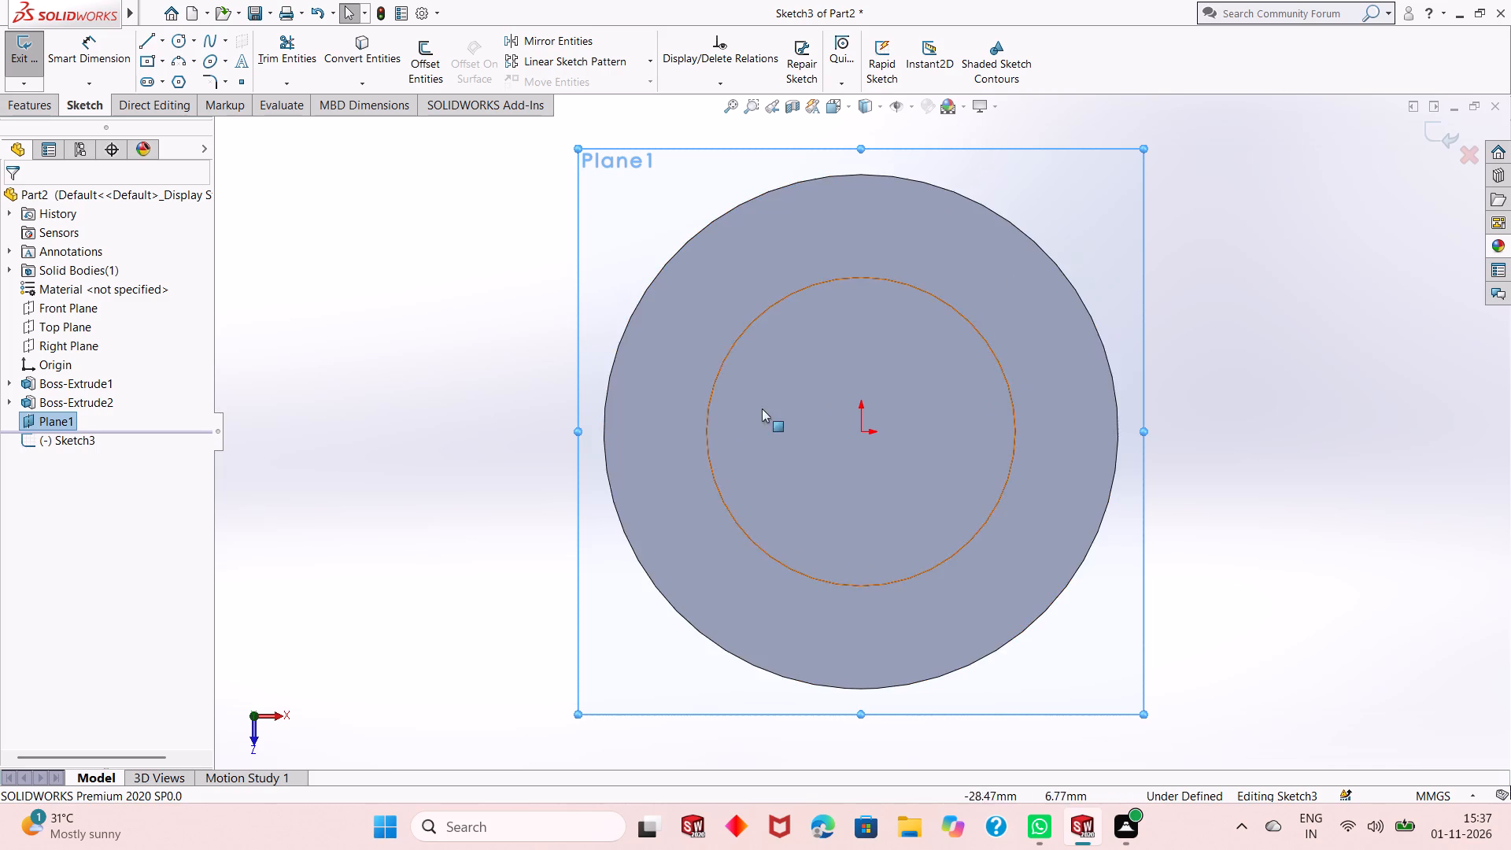
{"action": "scroll", "coordinate": [709, 408], "scroll_direction": "up", "scroll_amount": 2}
{"action": "scroll", "coordinate": [1177, 603], "scroll_direction": "down", "scroll_amount": 2}
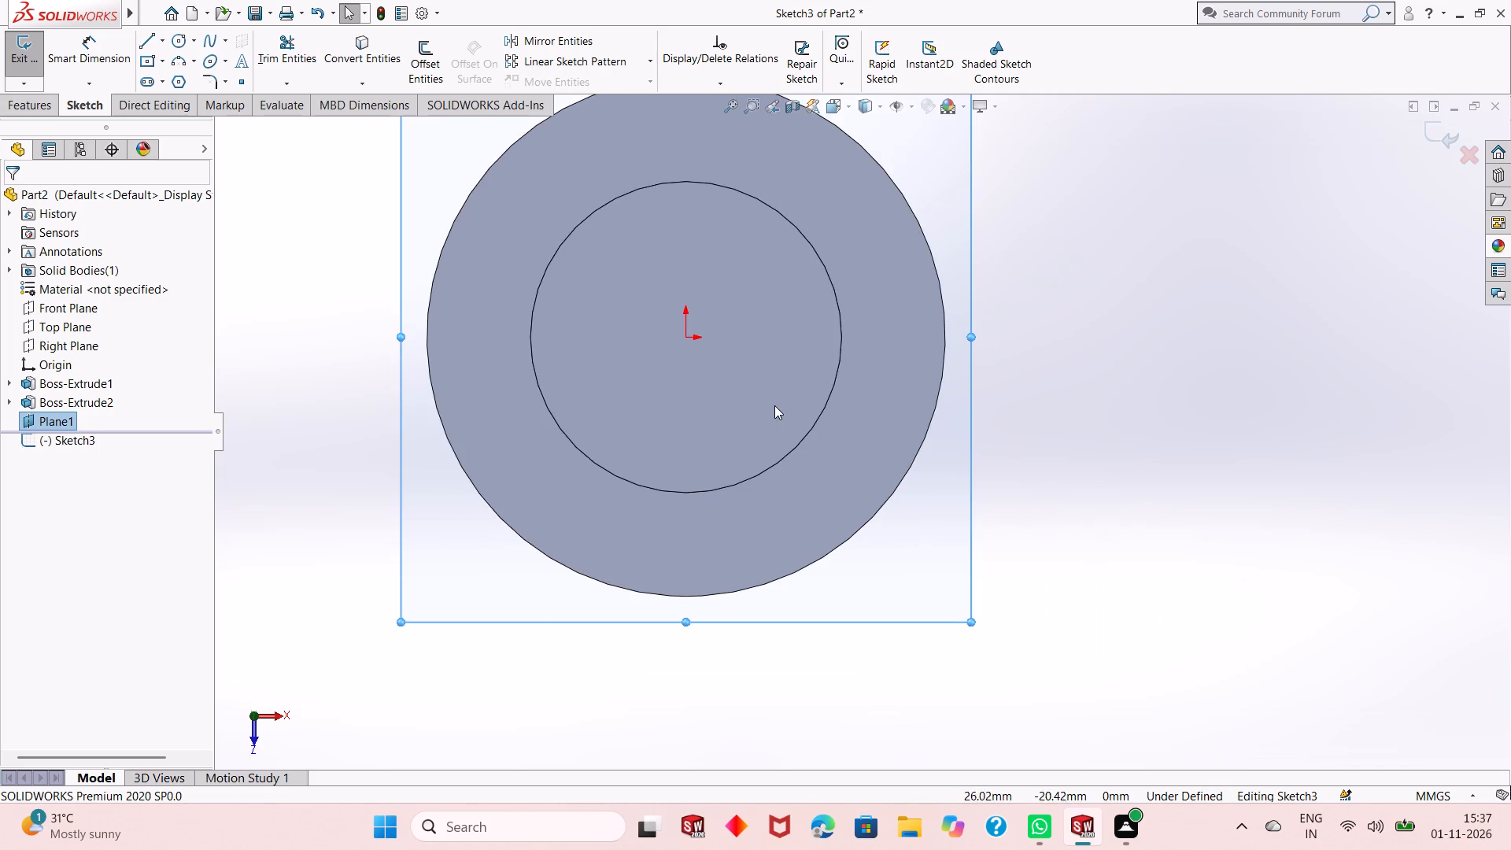
{"action": "scroll", "coordinate": [772, 405], "scroll_direction": "up", "scroll_amount": 2}
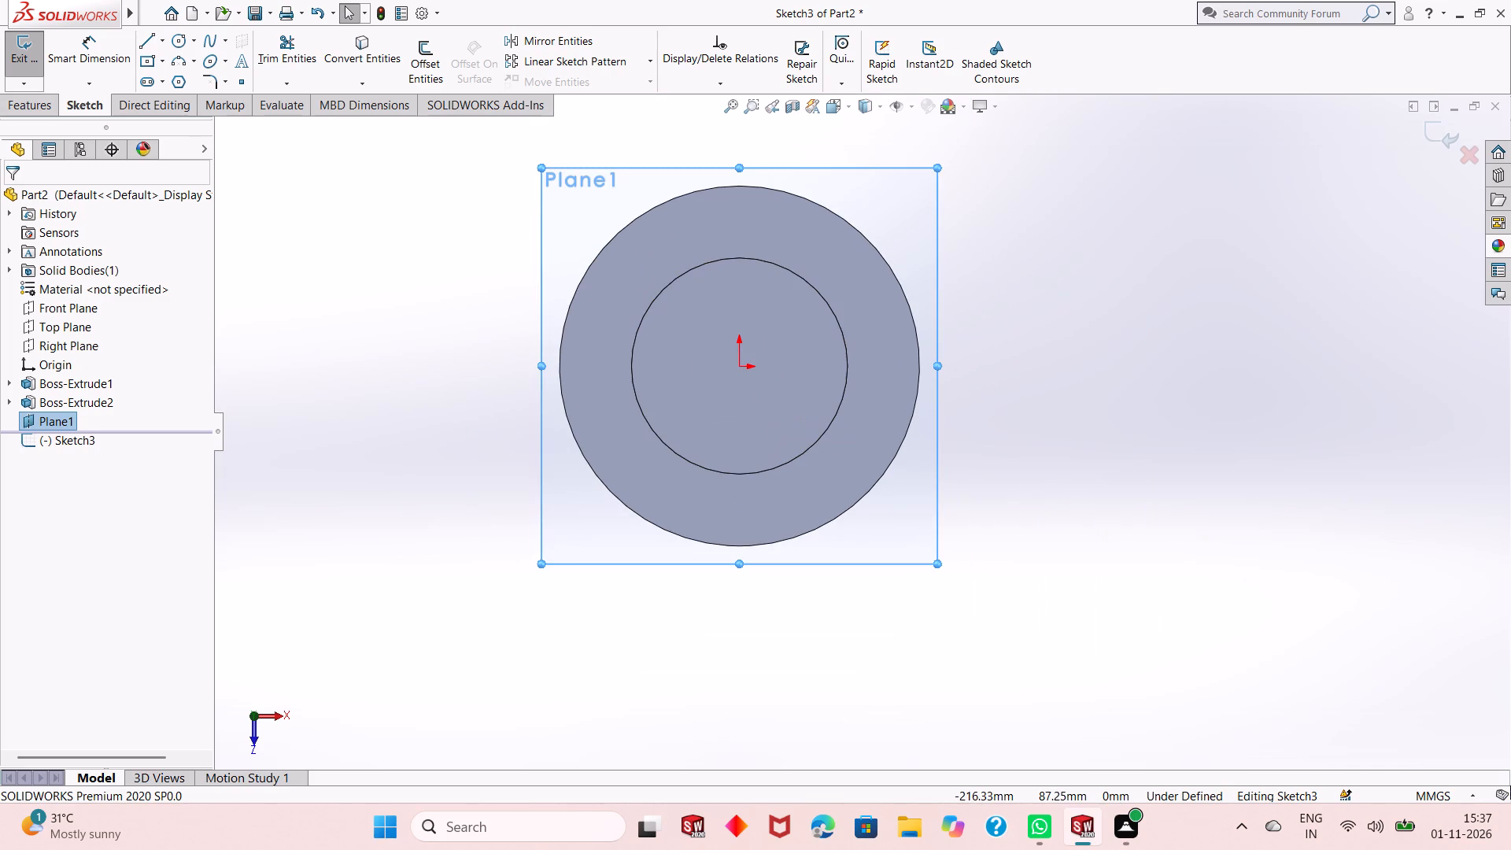
{"action": "left_click", "coordinate": [172, 46]}
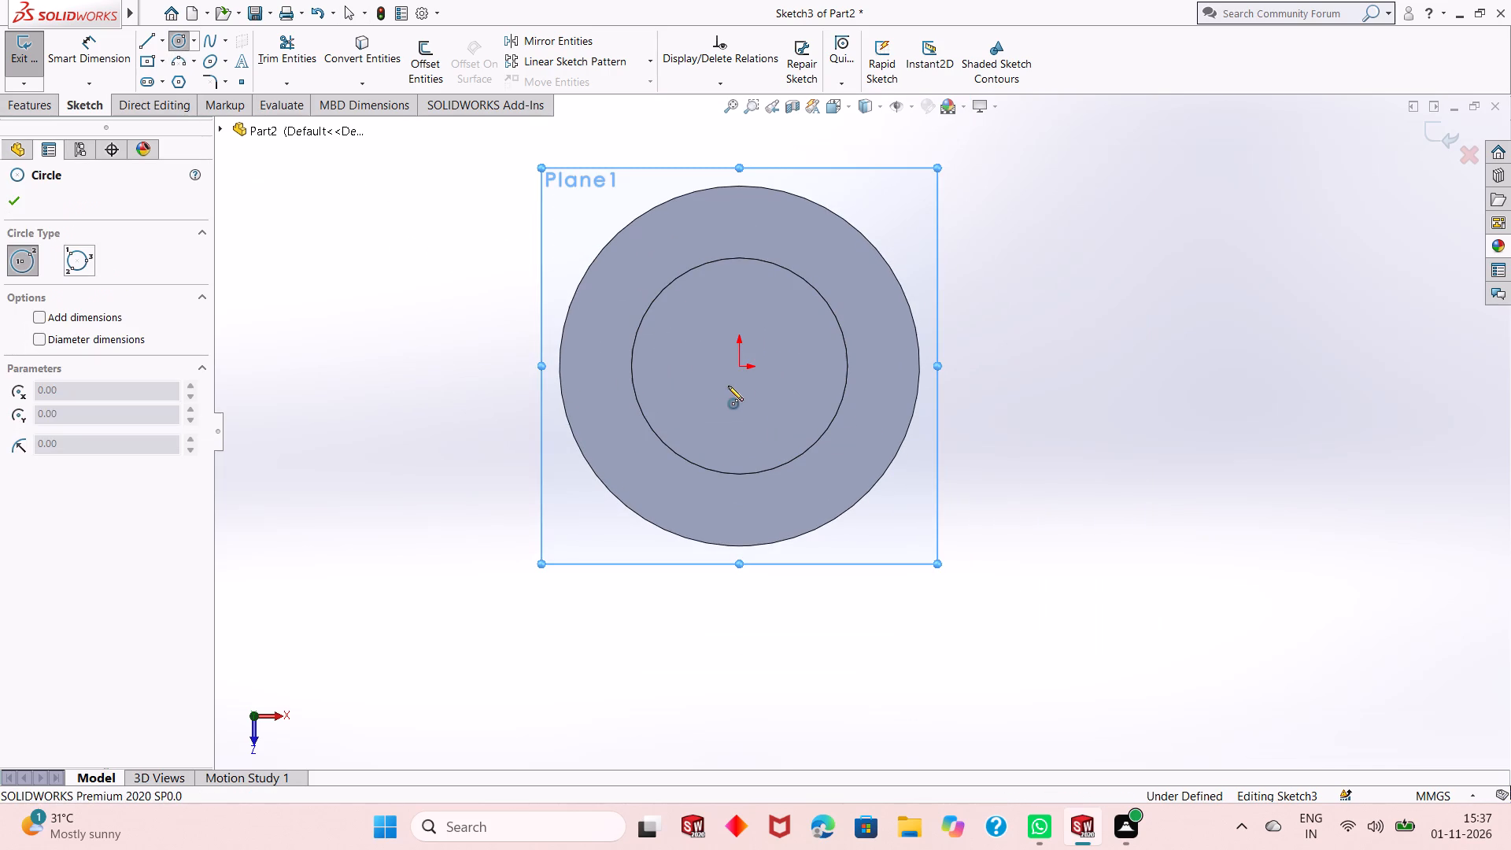
{"action": "left_click", "coordinate": [741, 368]}
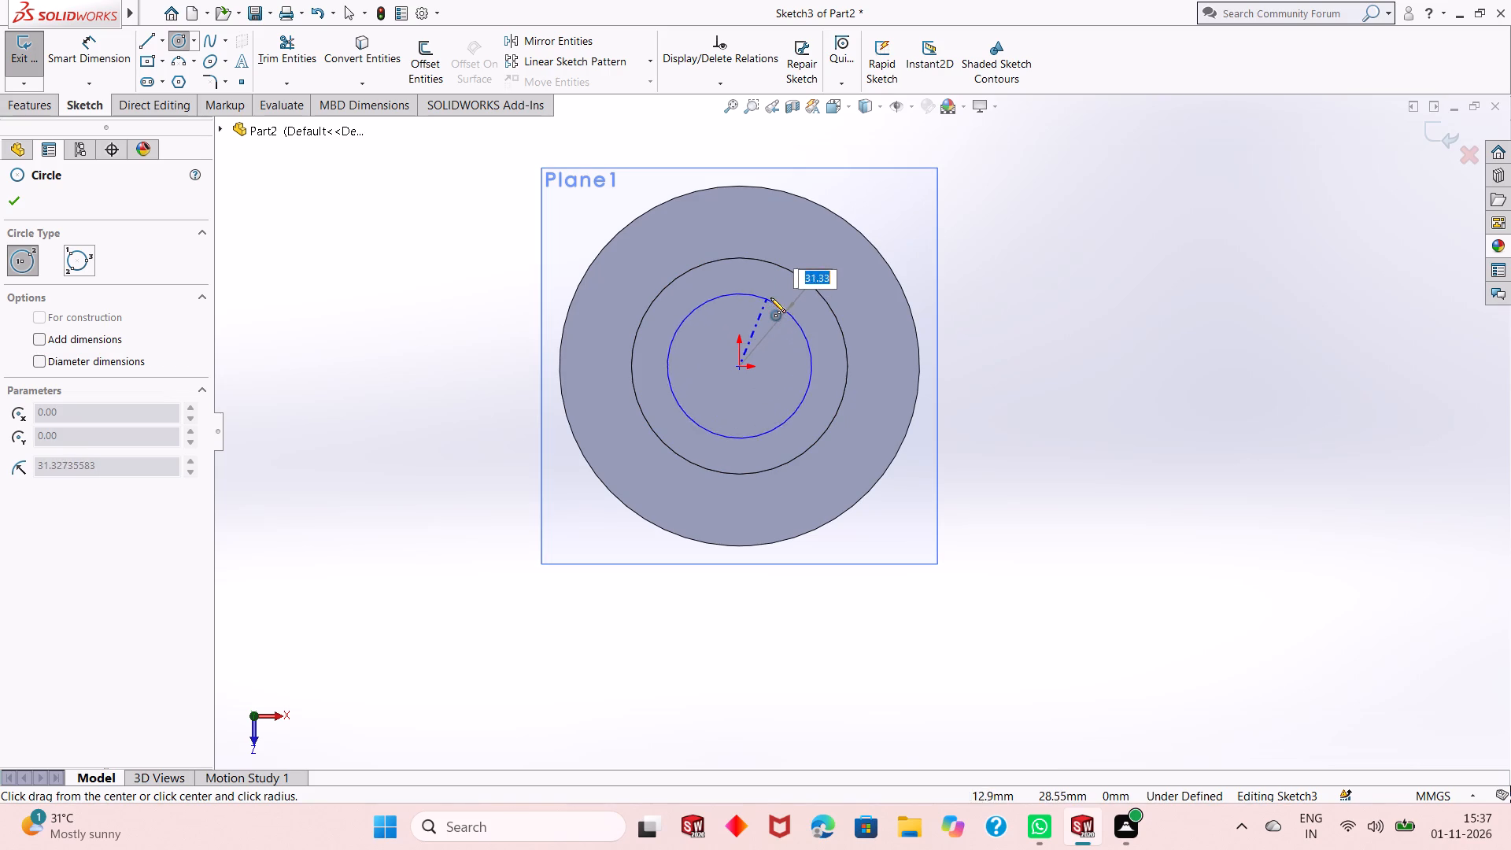
{"action": "left_click", "coordinate": [770, 297]}
{"action": "right_click", "coordinate": [400, 262]}
{"action": "left_click", "coordinate": [438, 268]}
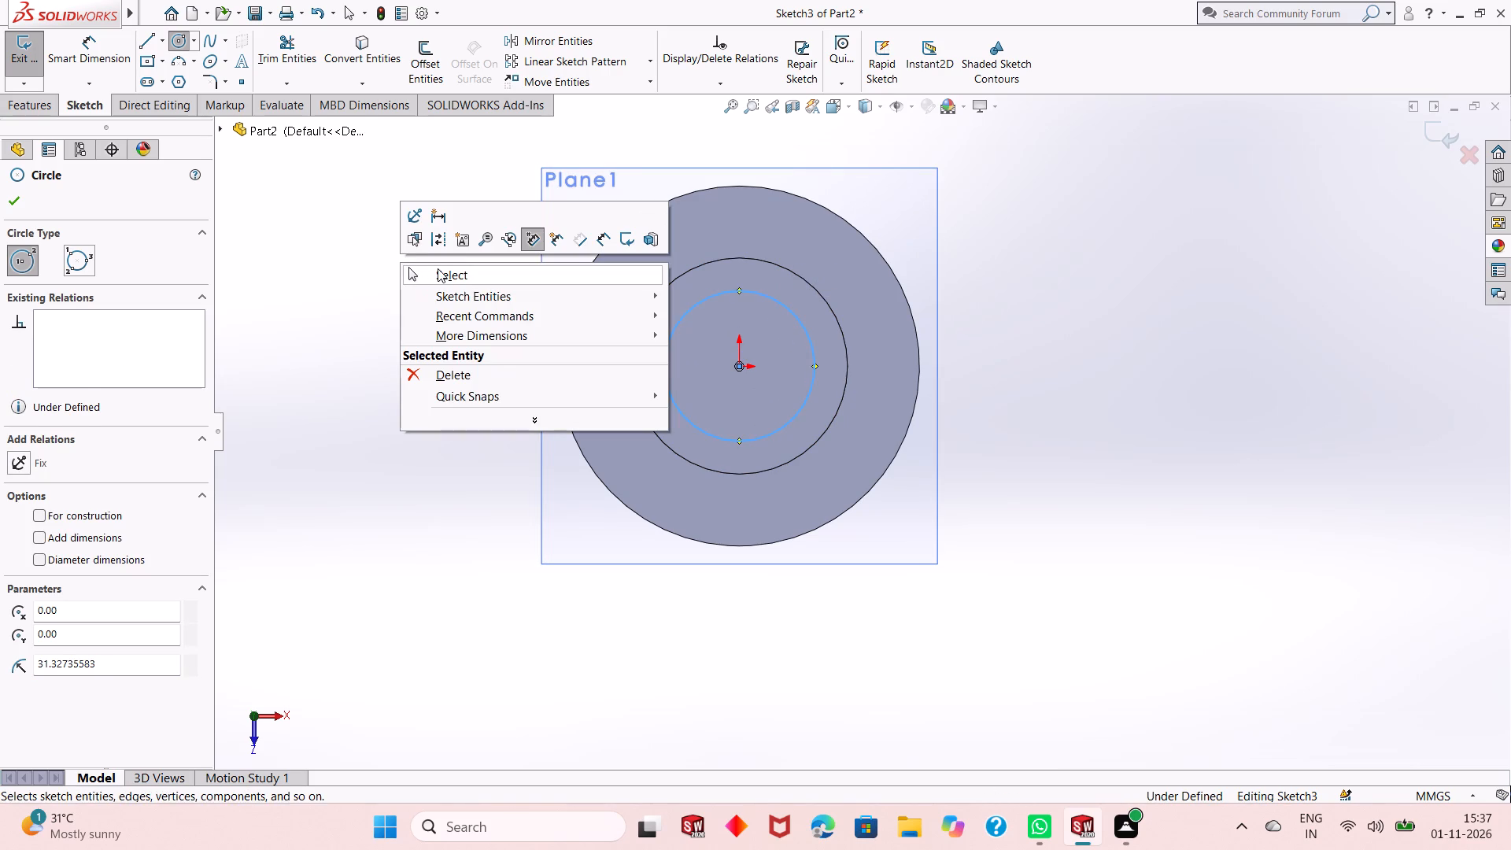
Dimension the diameter of the circle on the offset plane as 65 mm.
{"action": "left_click", "coordinate": [91, 63]}
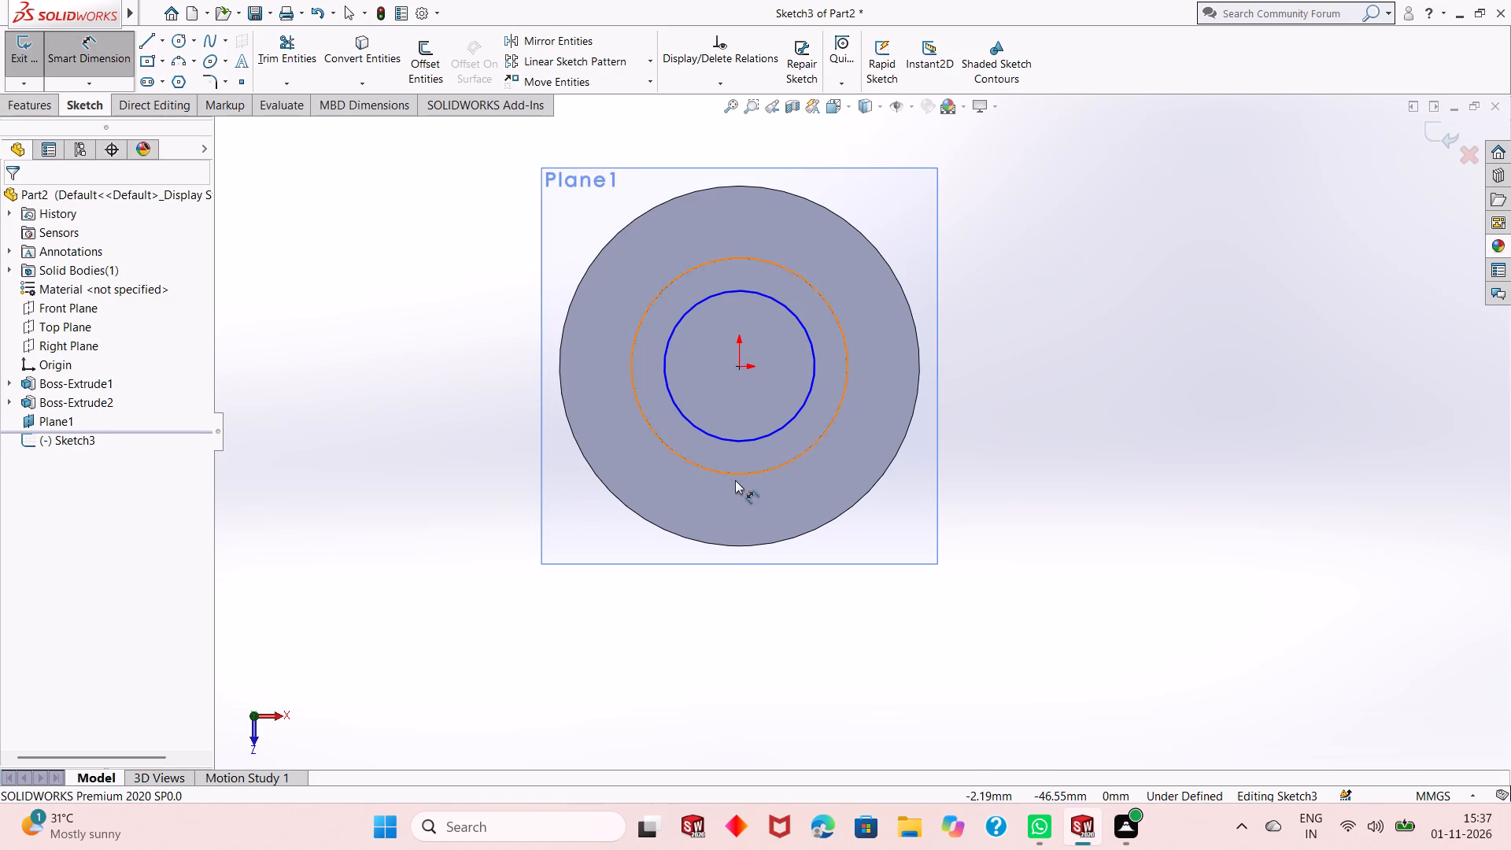
{"action": "left_click", "coordinate": [705, 436]}
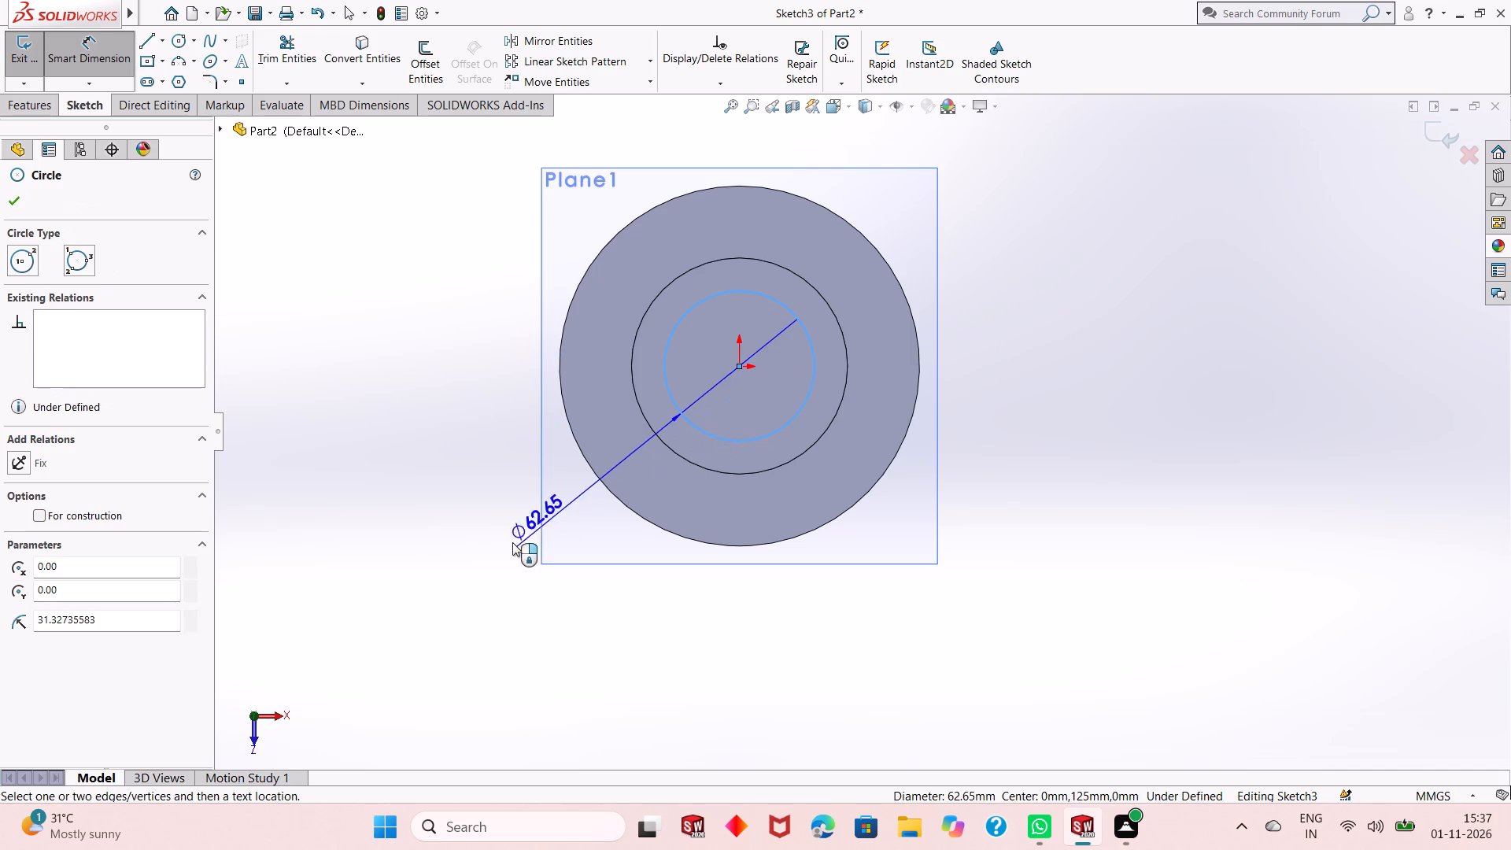
{"action": "left_click", "coordinate": [504, 549]}
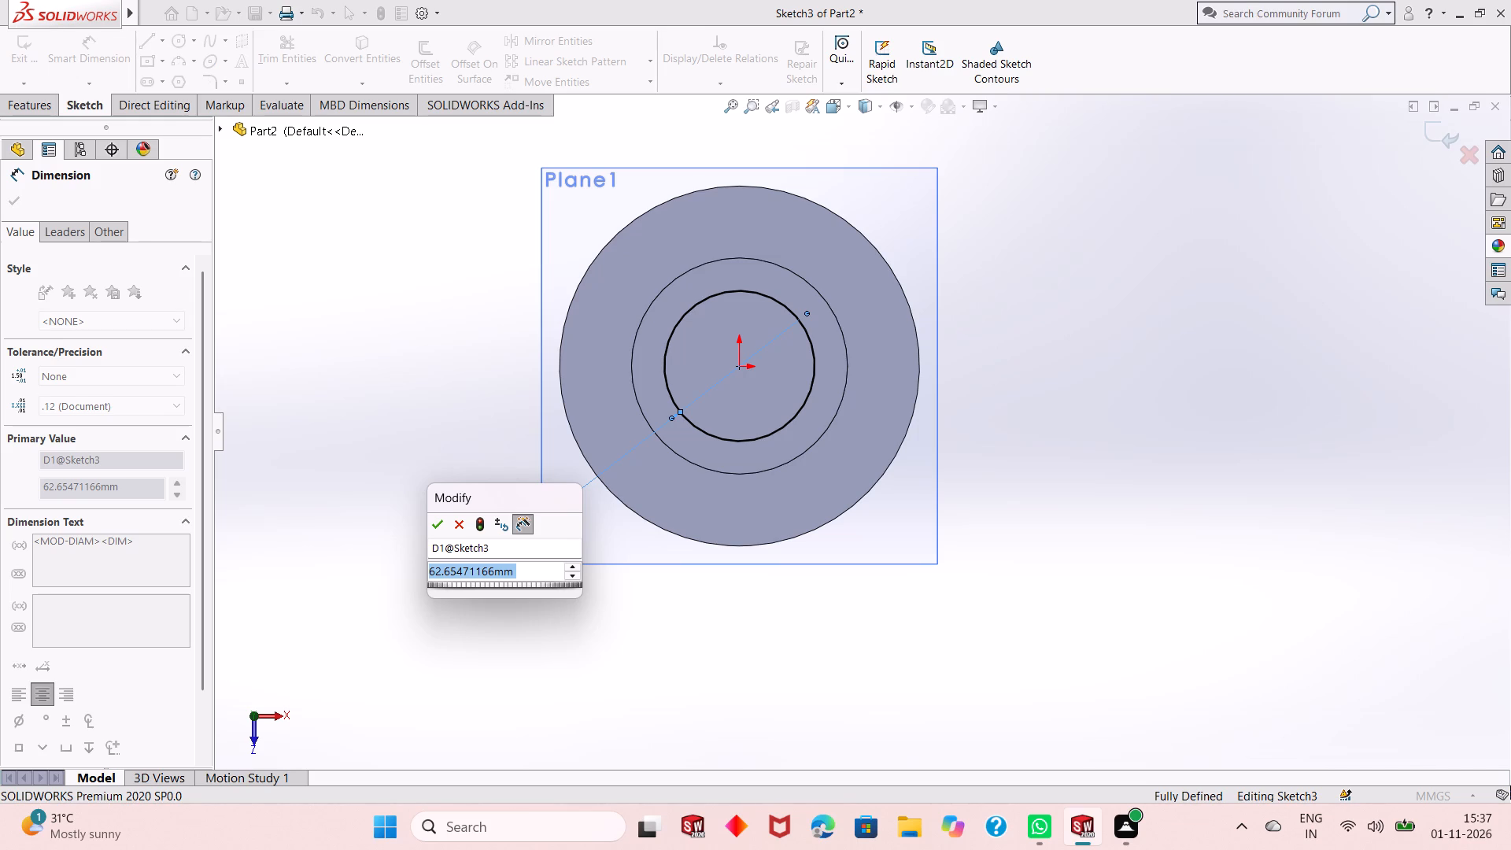
{"action": "type", "text": "65"}
{"action": "key", "text": "Return"}
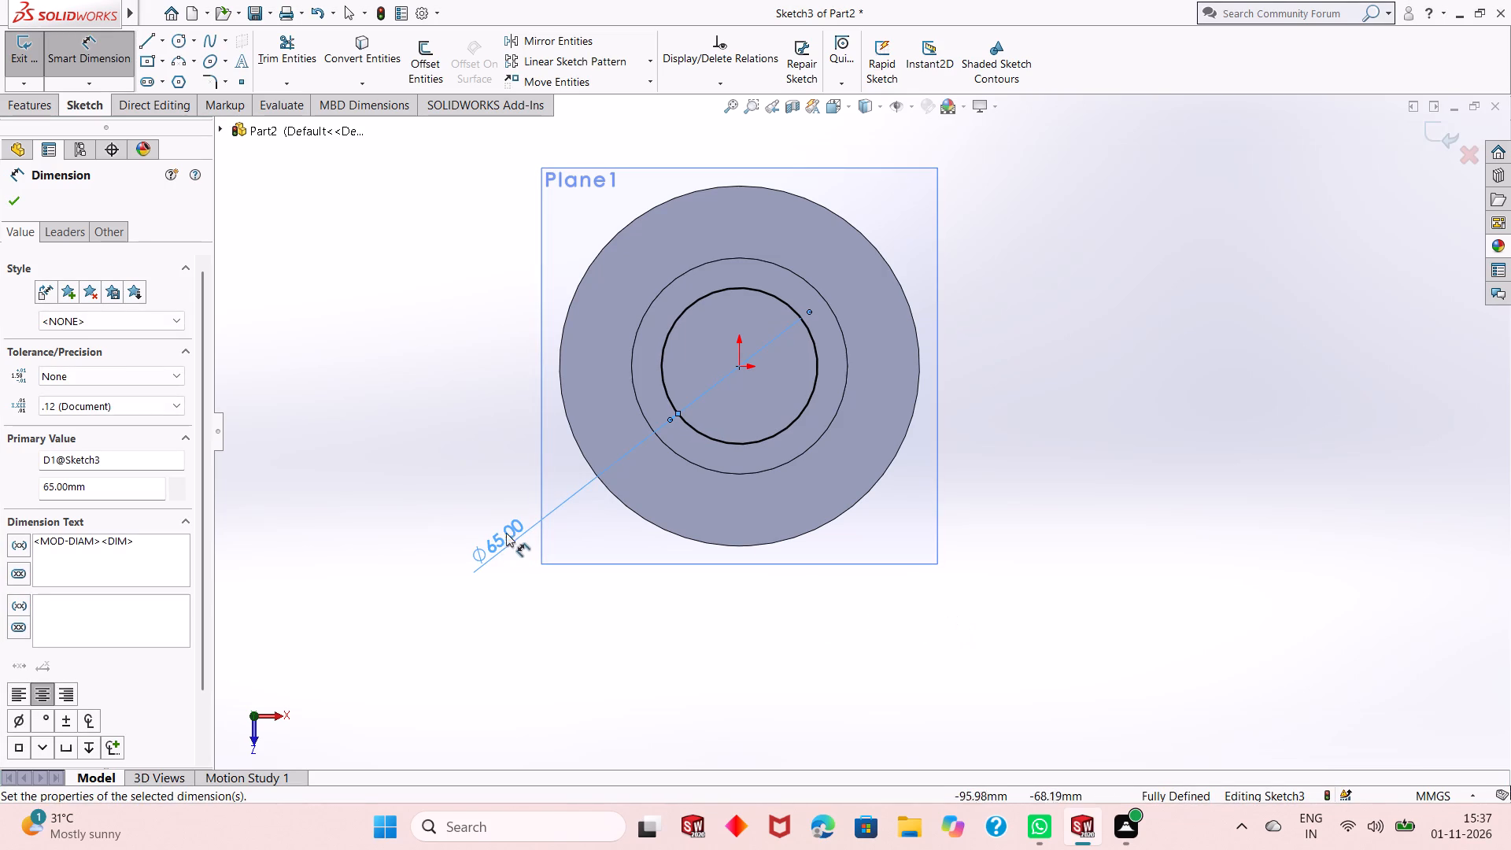
Set the circle's diameter dimension to 62 mm and exit the sketch.
{"action": "double_click", "coordinate": [499, 545]}
{"action": "double_click", "coordinate": [499, 546]}
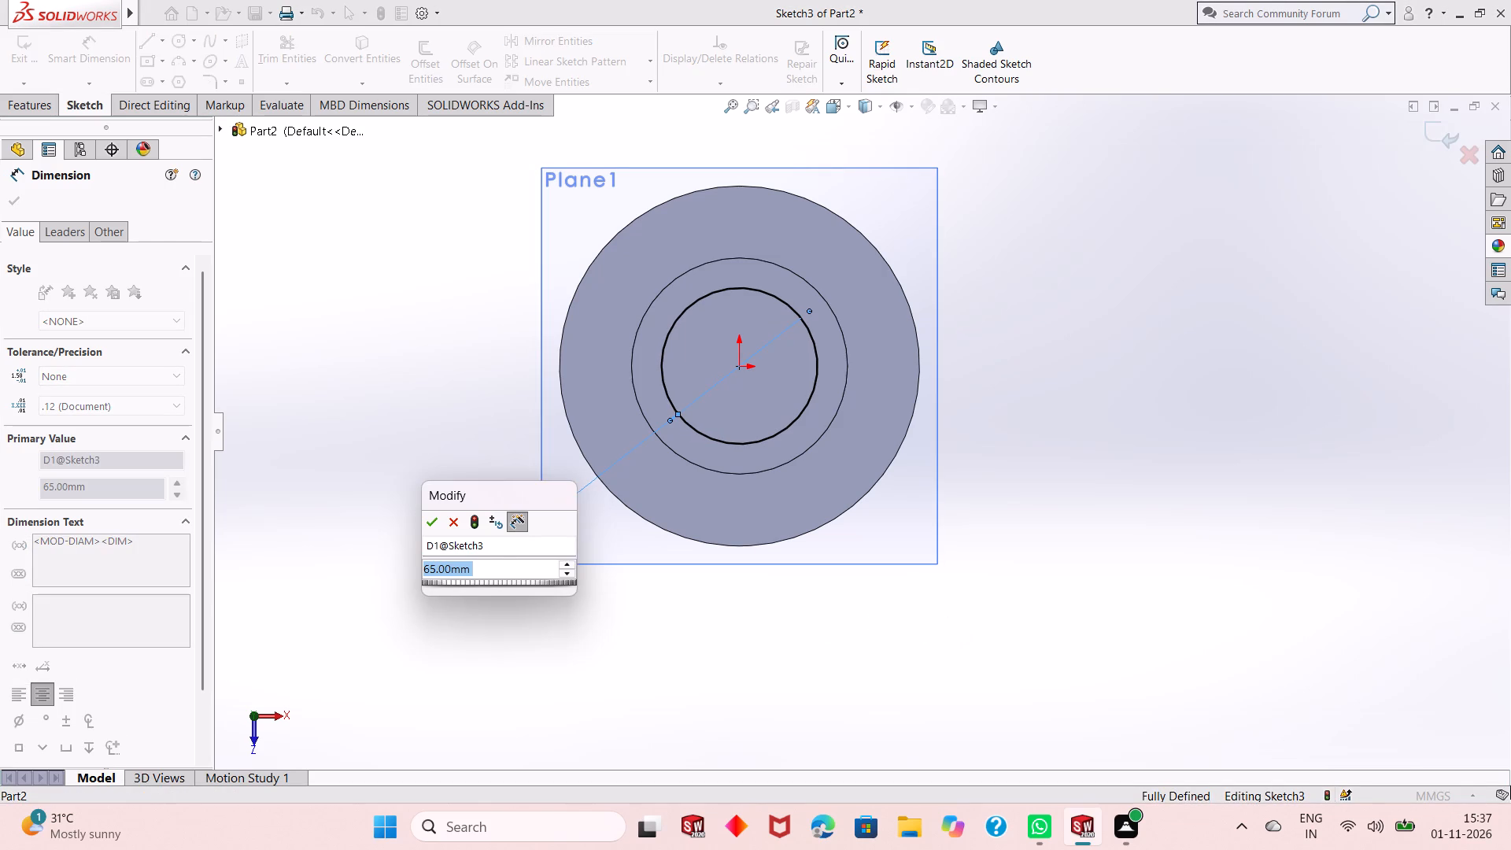
{"action": "type", "text": "62"}
{"action": "key", "text": "Return"}
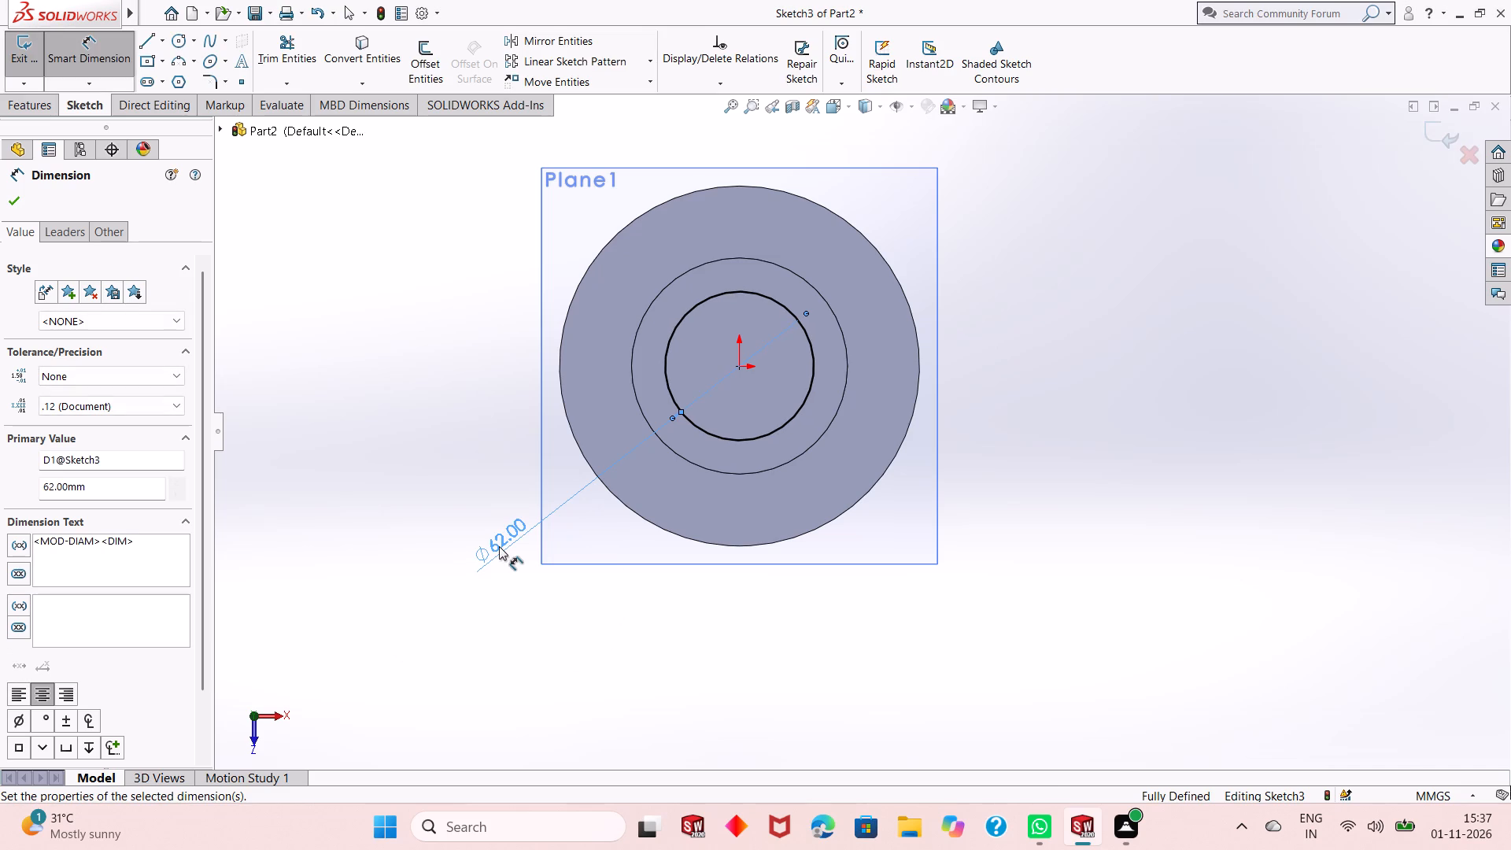
{"action": "left_click", "coordinate": [10, 209]}
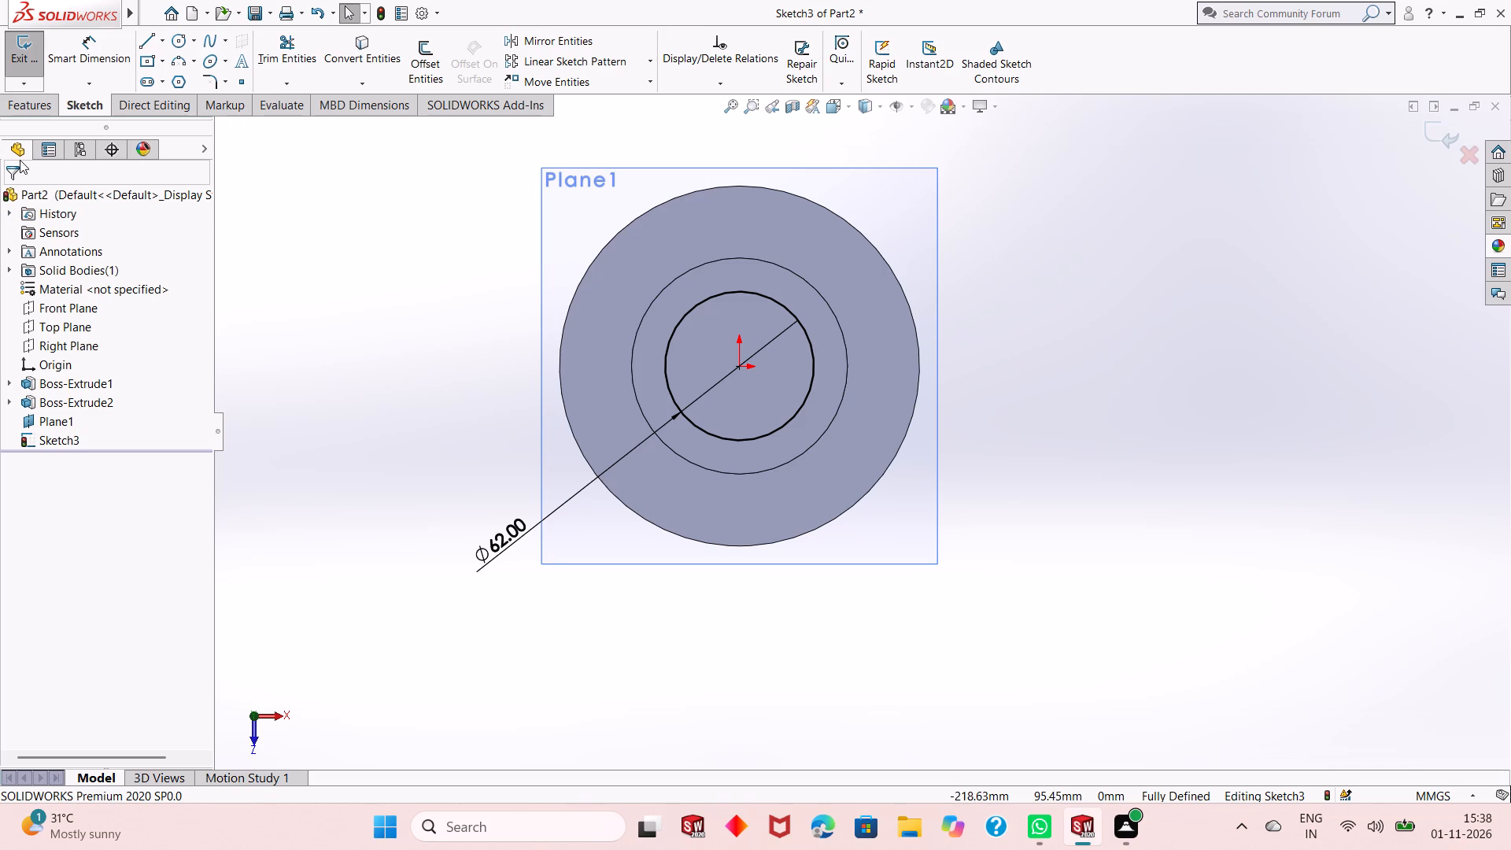
{"action": "left_click", "coordinate": [50, 107]}
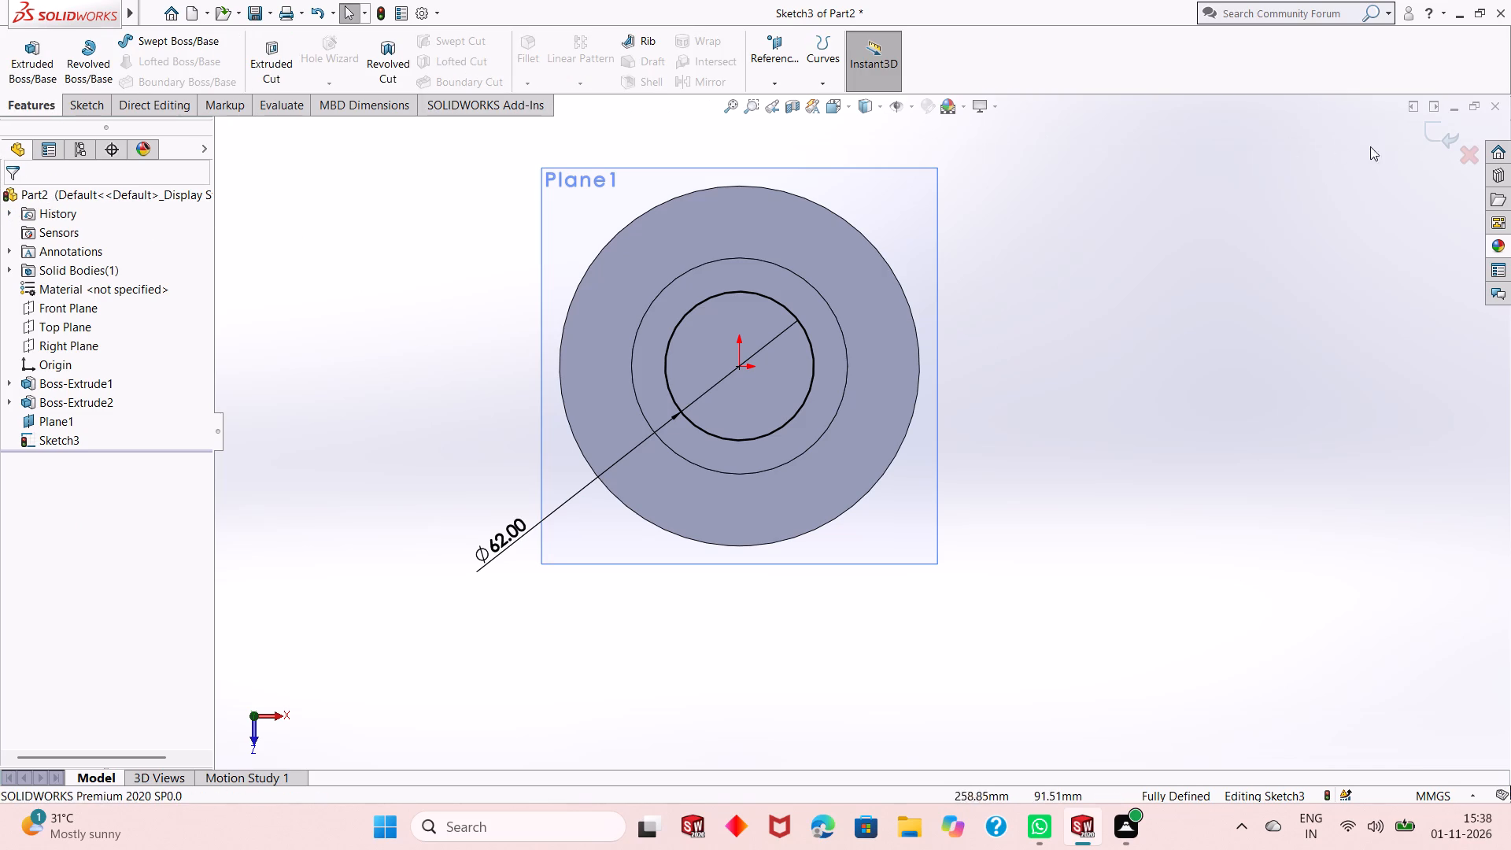
{"action": "left_click", "coordinate": [1430, 139]}
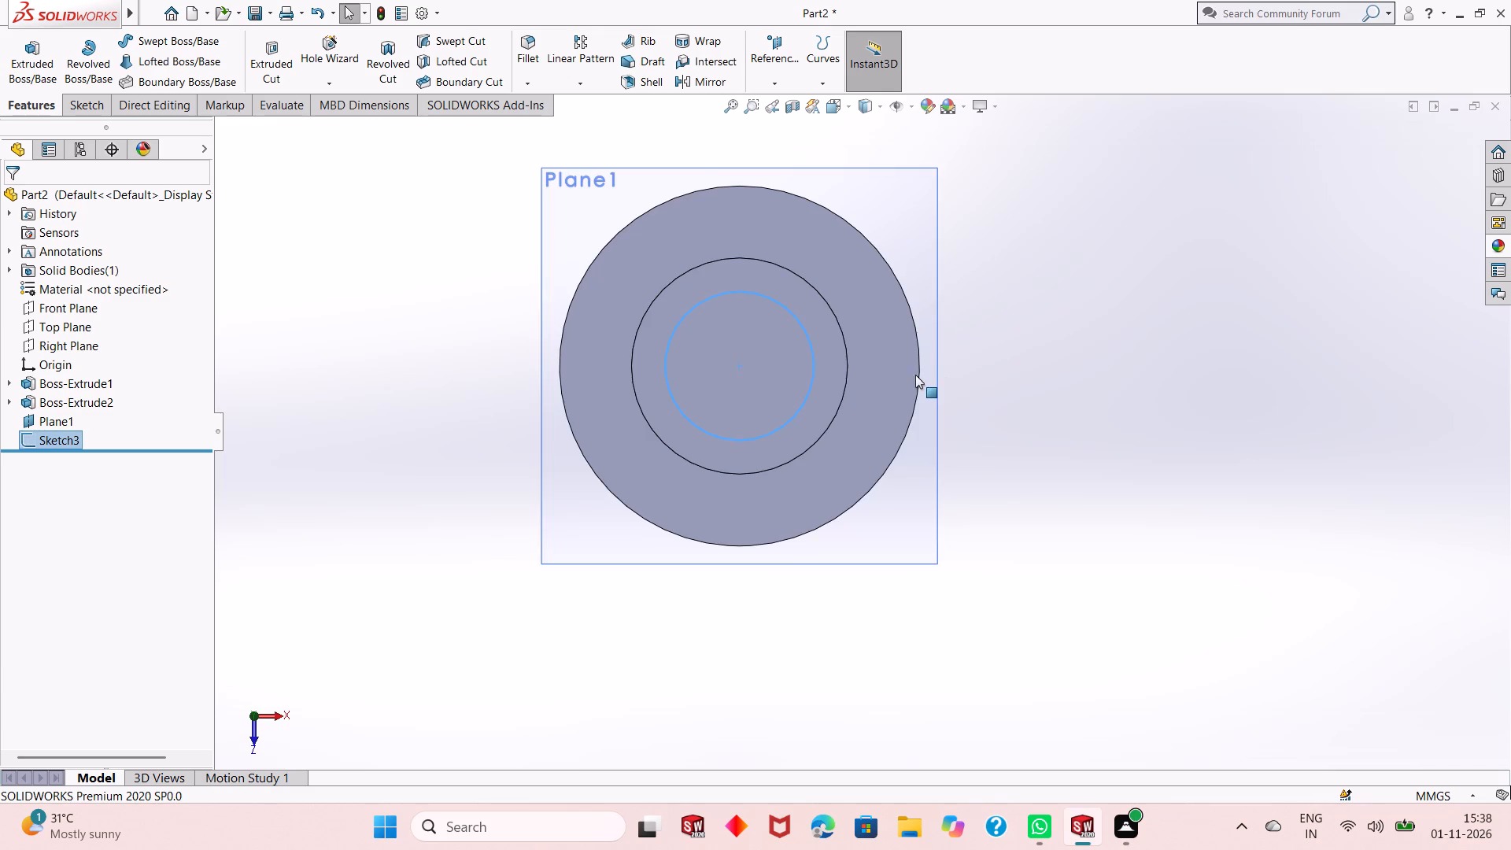
Loft a solid between the top circular edge of the 90 mm cylinder and the 62 mm circle on the offset plane.
{"action": "middle_click_drag", "start_coordinate": [915, 375], "coordinate": [927, 308]}
{"action": "left_click", "coordinate": [996, 275]}
{"action": "middle_click_drag", "start_coordinate": [937, 348], "coordinate": [934, 272]}
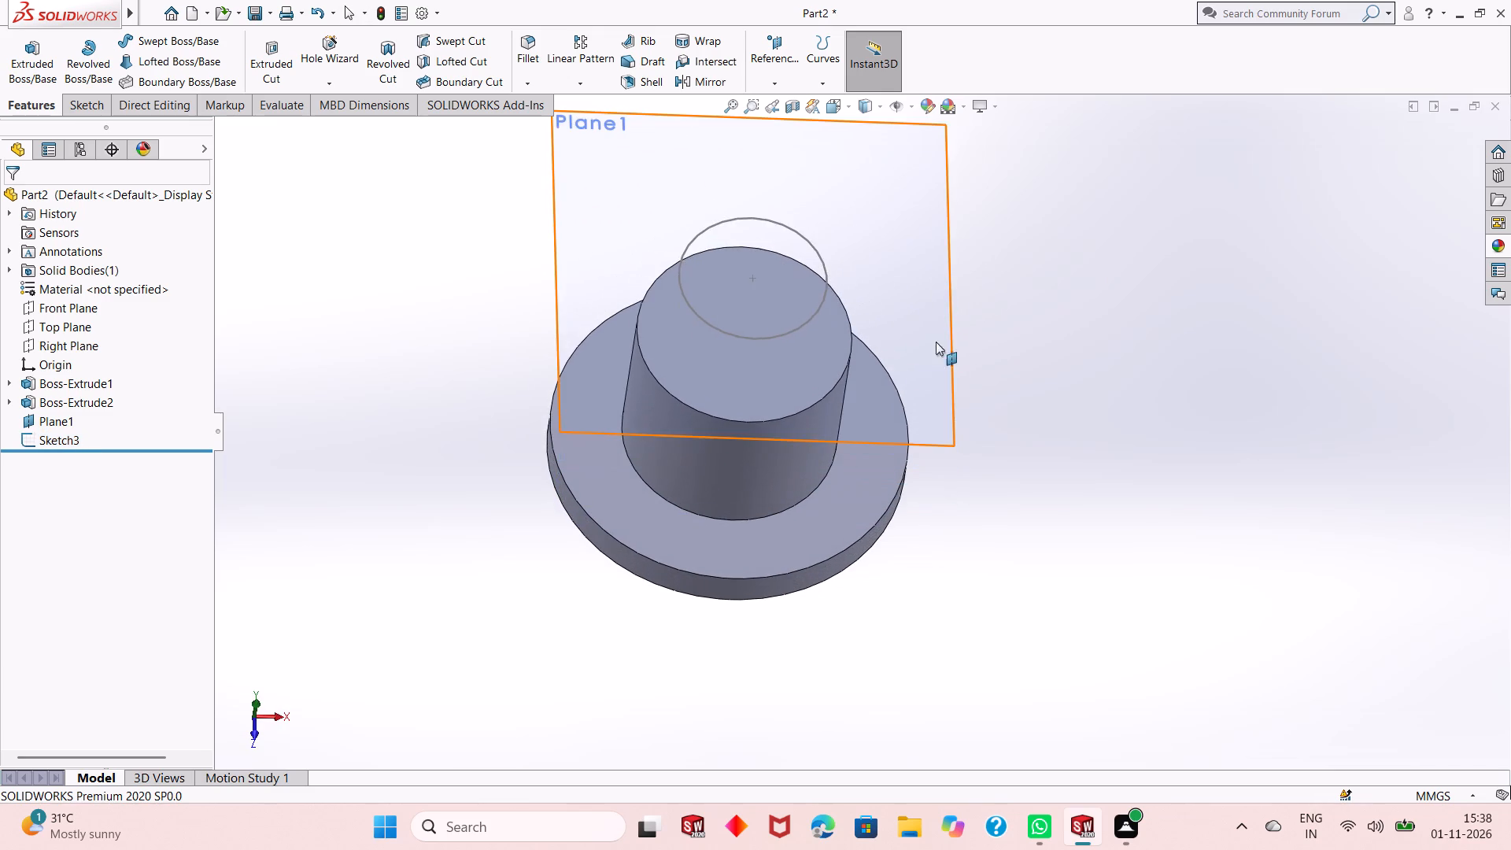
{"action": "scroll", "coordinate": [885, 363], "scroll_direction": "up", "scroll_amount": 2}
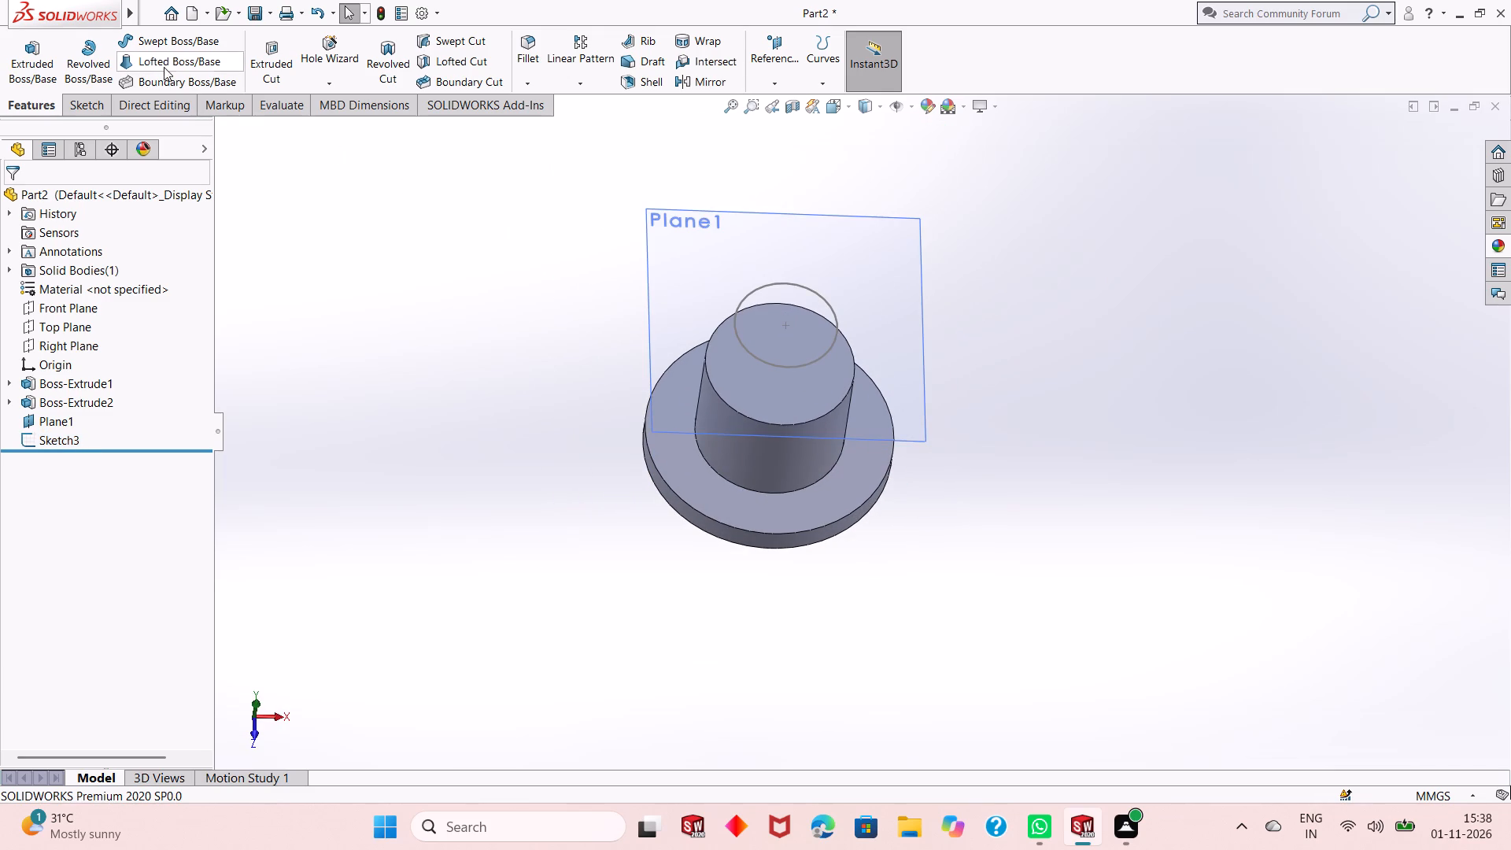
{"action": "left_click", "coordinate": [167, 54]}
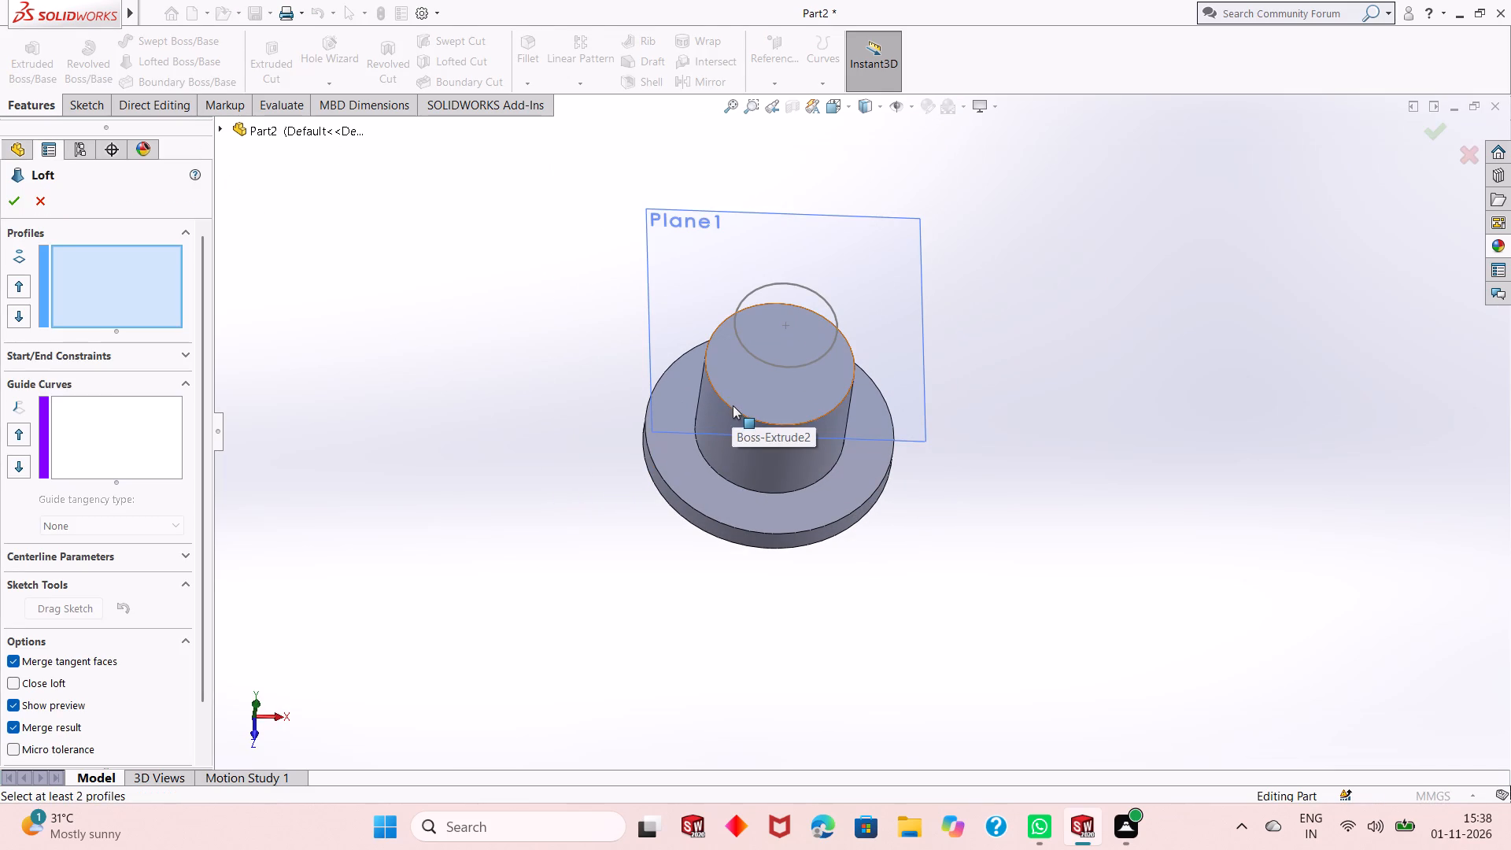
{"action": "left_click", "coordinate": [733, 409]}
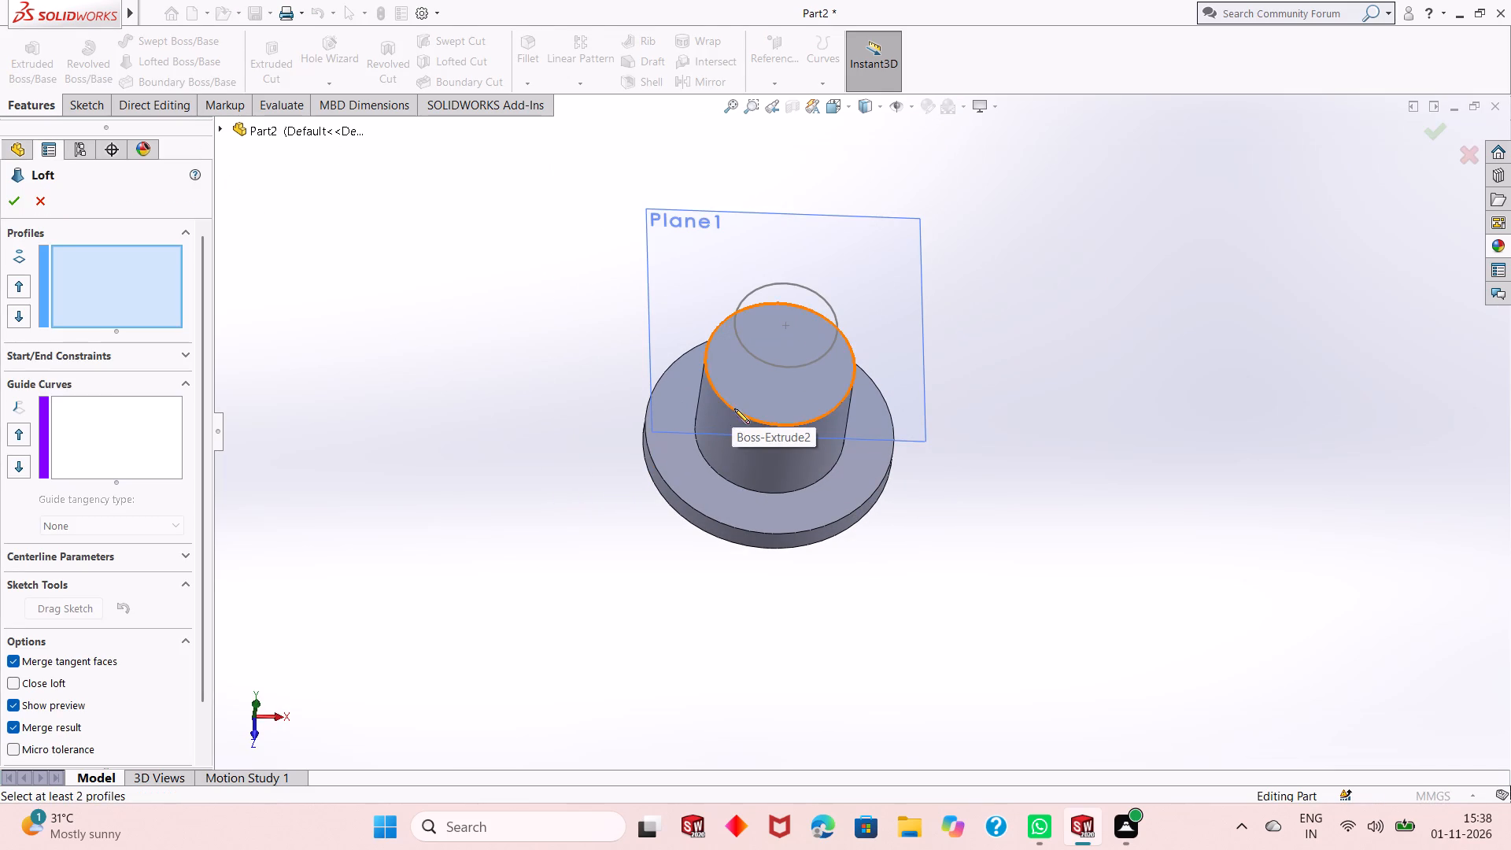
{"action": "left_click", "coordinate": [764, 363]}
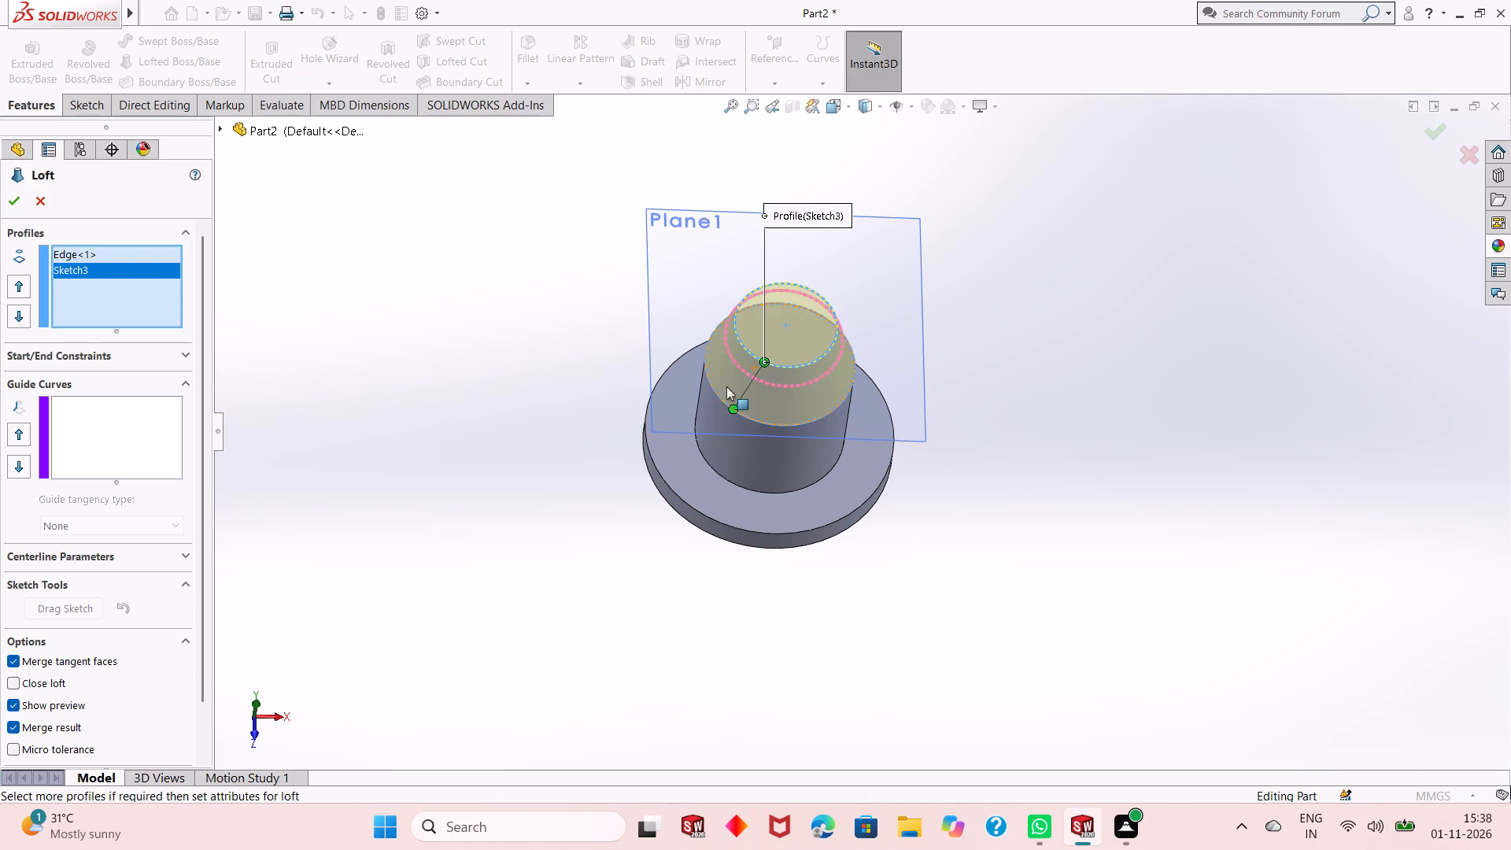
{"action": "middle_click_drag", "start_coordinate": [589, 452], "coordinate": [535, 390]}
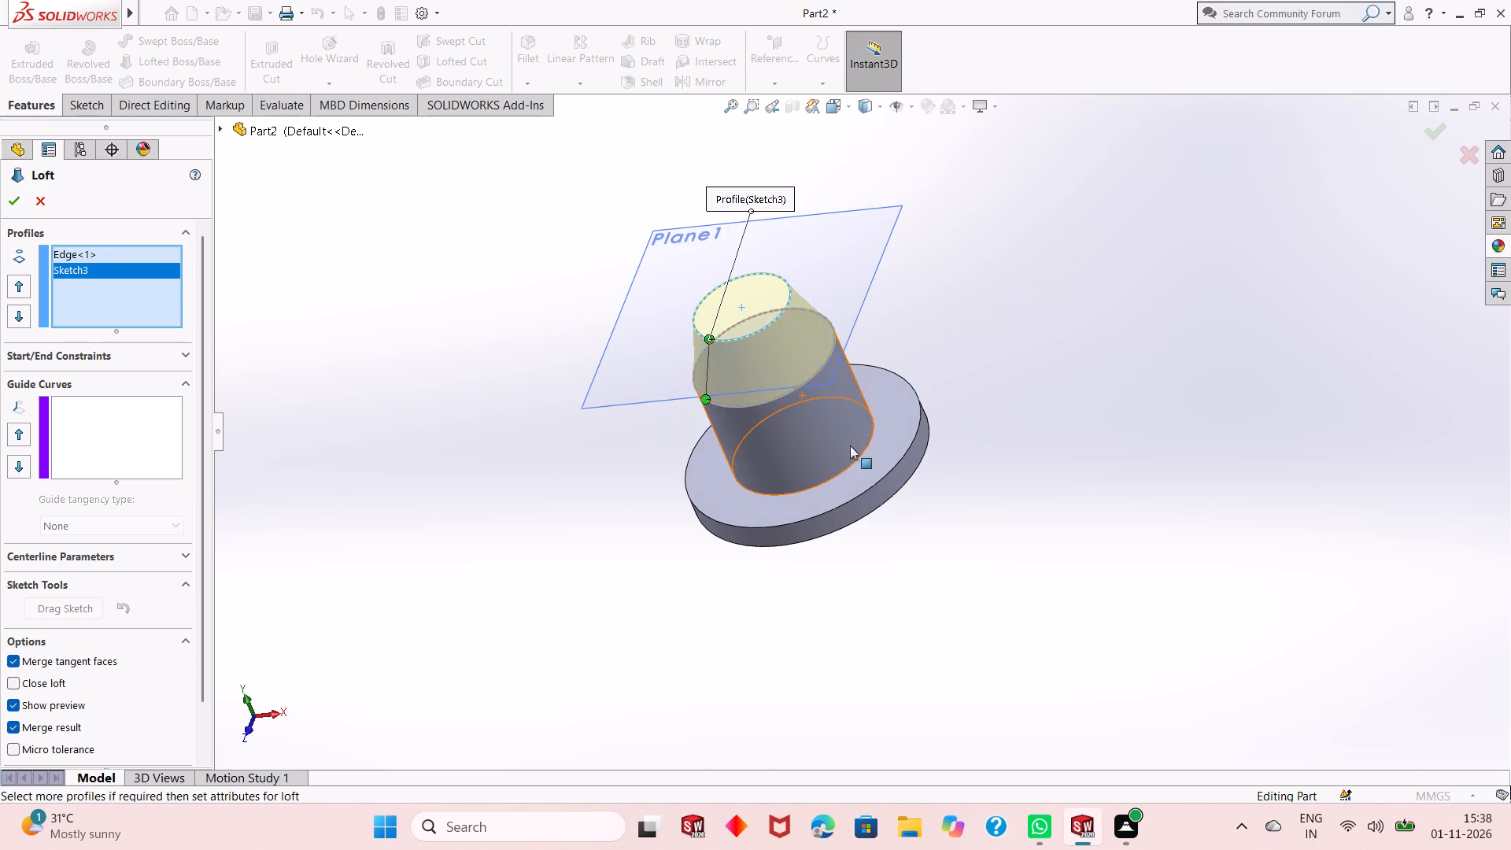
{"action": "middle_click_drag", "start_coordinate": [878, 458], "coordinate": [1096, 495]}
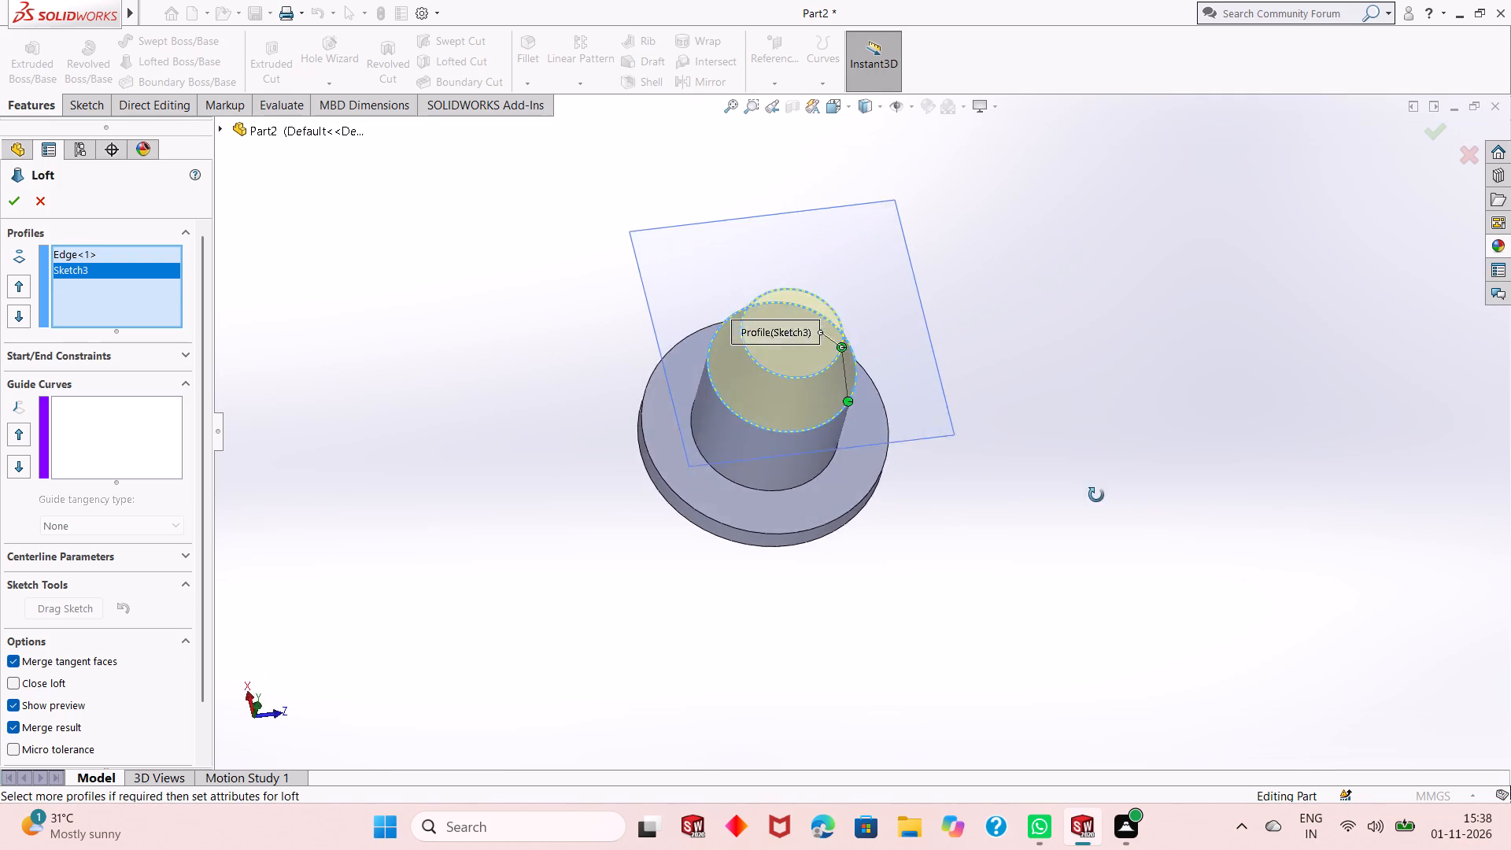
{"action": "middle_click_drag", "start_coordinate": [1096, 495], "coordinate": [1083, 622]}
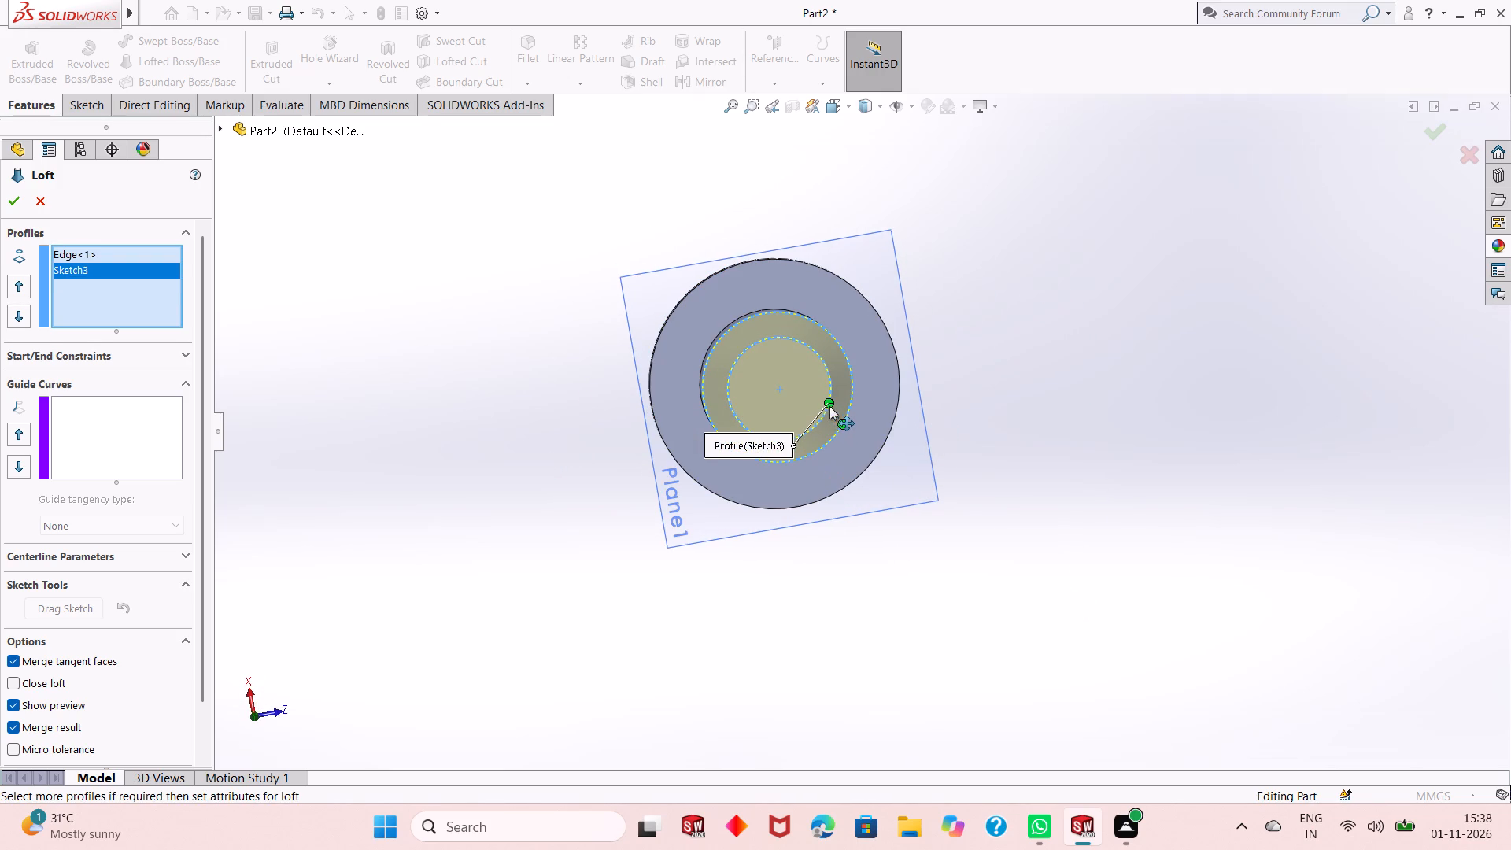
{"action": "left_click", "coordinate": [828, 404]}
{"action": "middle_click_drag", "start_coordinate": [419, 337], "coordinate": [418, 392]}
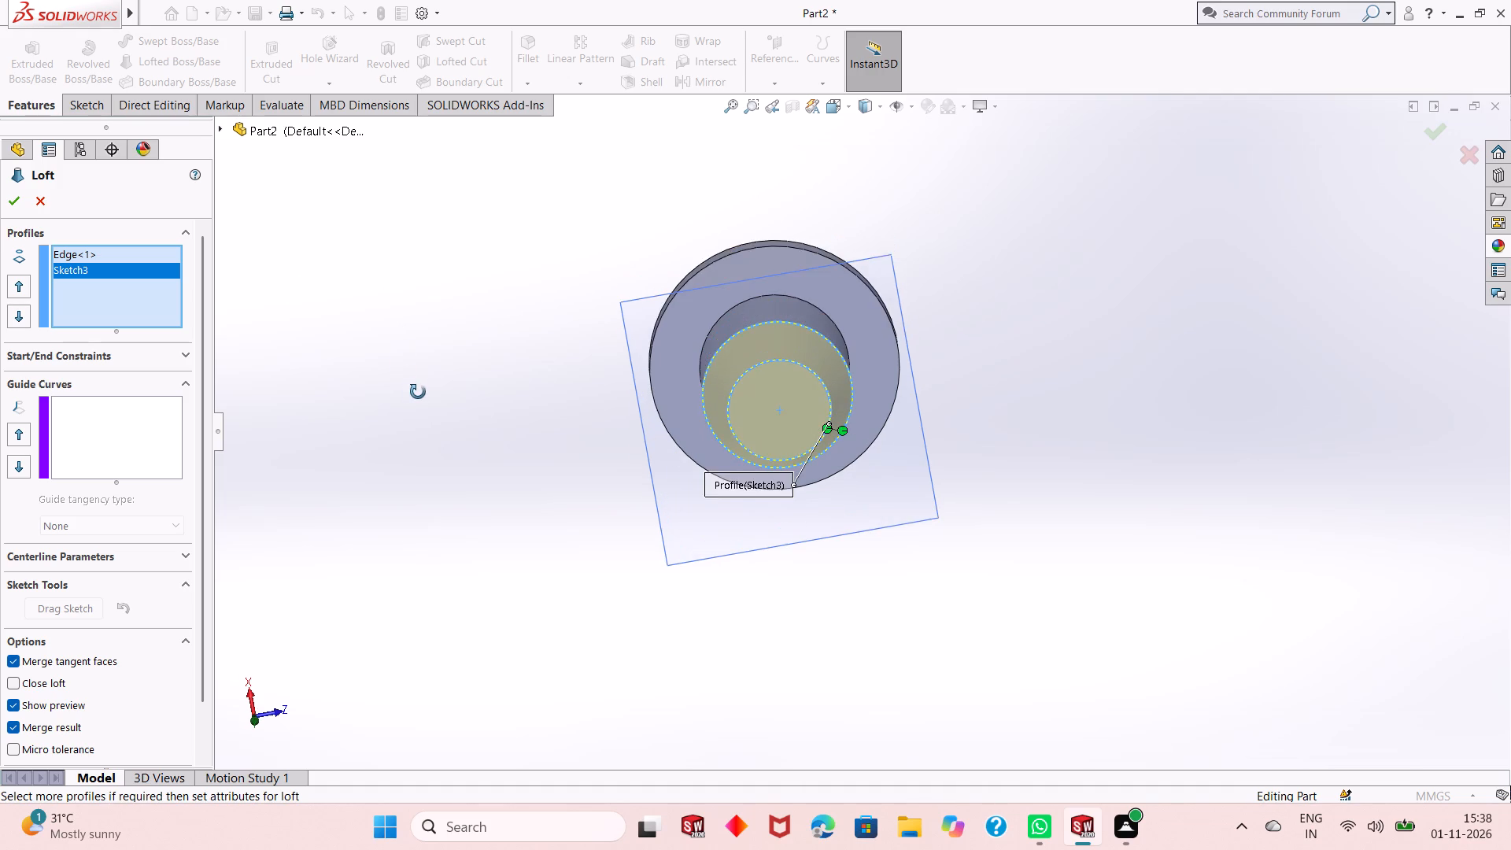
{"action": "middle_click_drag", "start_coordinate": [418, 392], "coordinate": [404, 375]}
{"action": "left_click", "coordinate": [13, 202]}
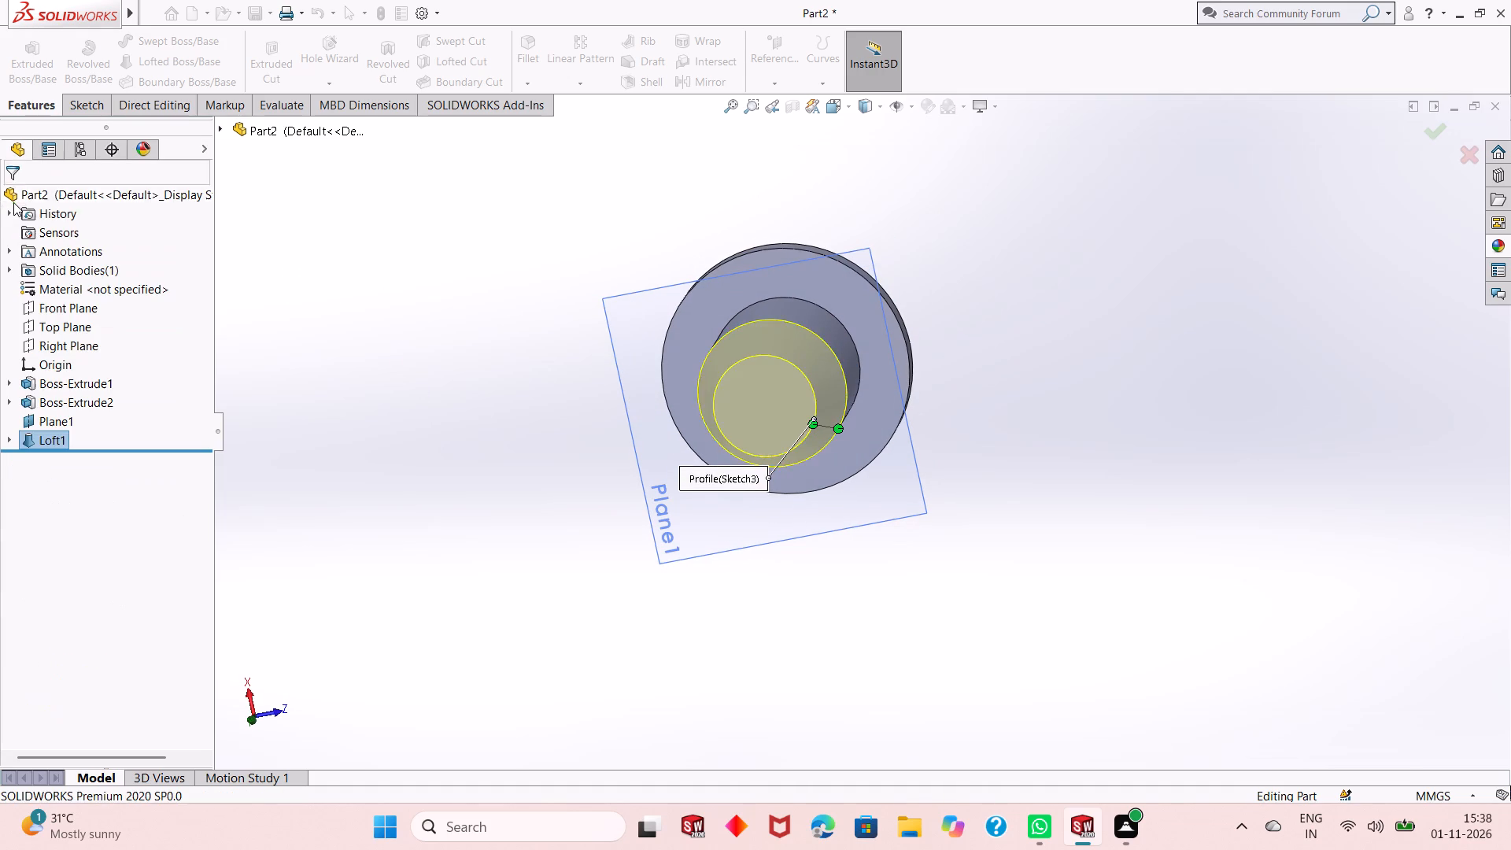
{"action": "left_click", "coordinate": [460, 384]}
Hide the offset reference plane above the part.
{"action": "right_click", "coordinate": [710, 505]}
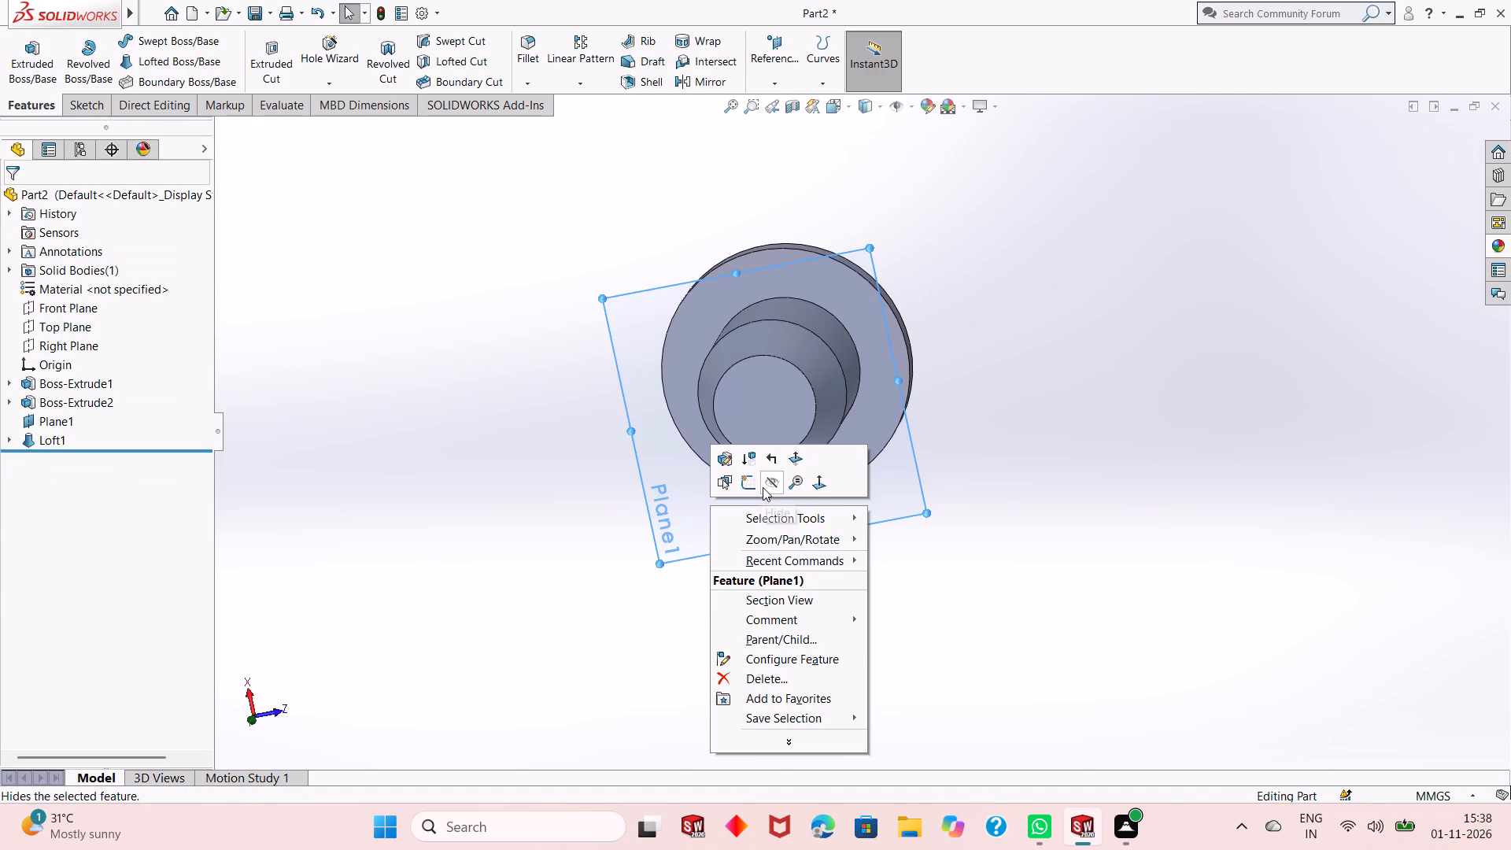
{"action": "left_click", "coordinate": [771, 486]}
Examine the stepped part and its tapered loft from above, from the side and at oblique angles.
{"action": "middle_click_drag", "start_coordinate": [774, 596], "coordinate": [776, 425]}
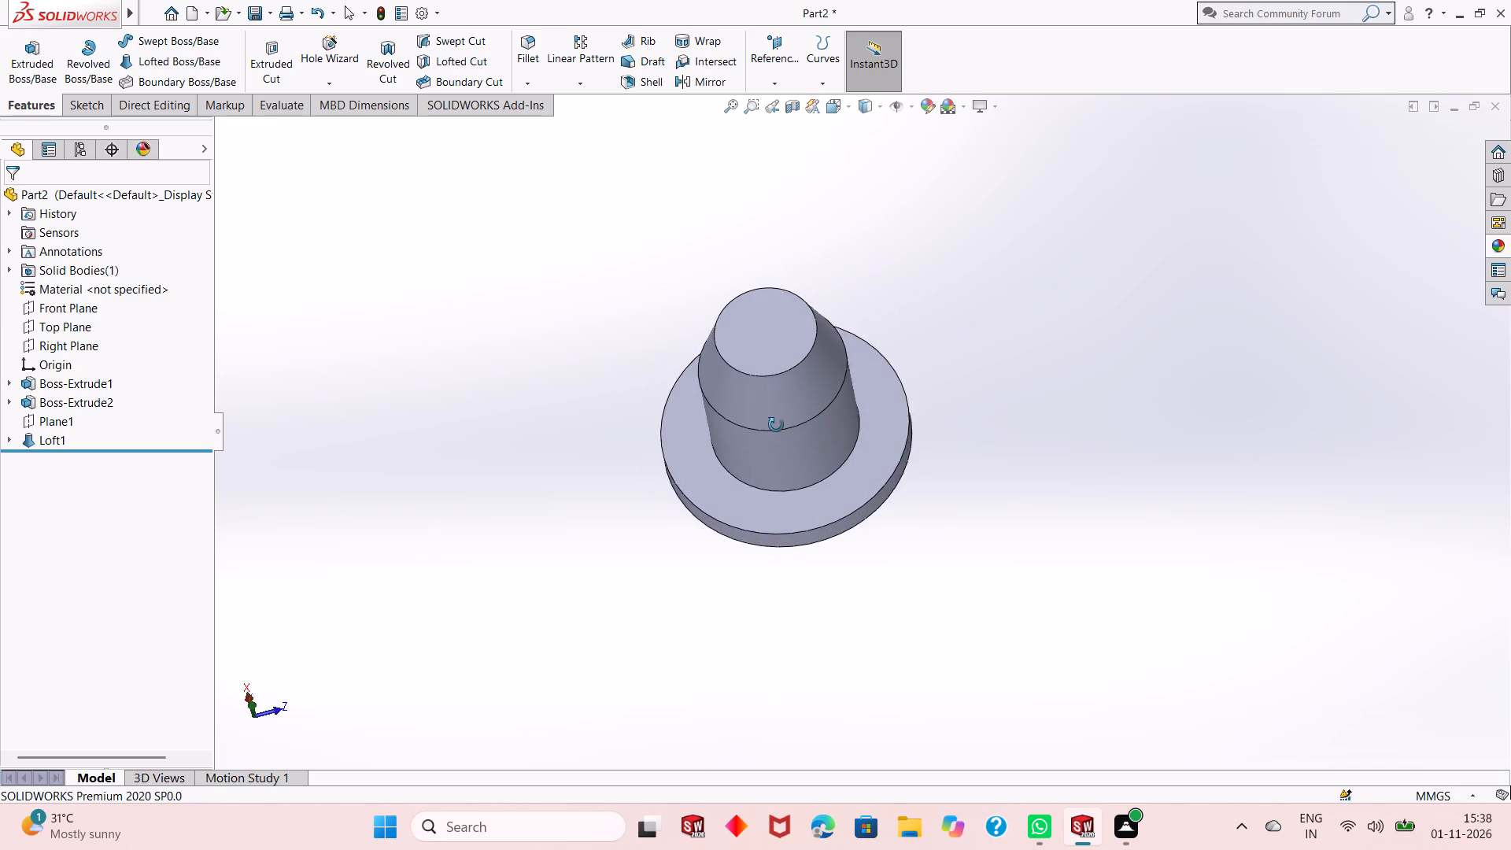
{"action": "middle_click_drag", "start_coordinate": [776, 425], "coordinate": [809, 294]}
{"action": "middle_click_drag", "start_coordinate": [898, 264], "coordinate": [973, 456]}
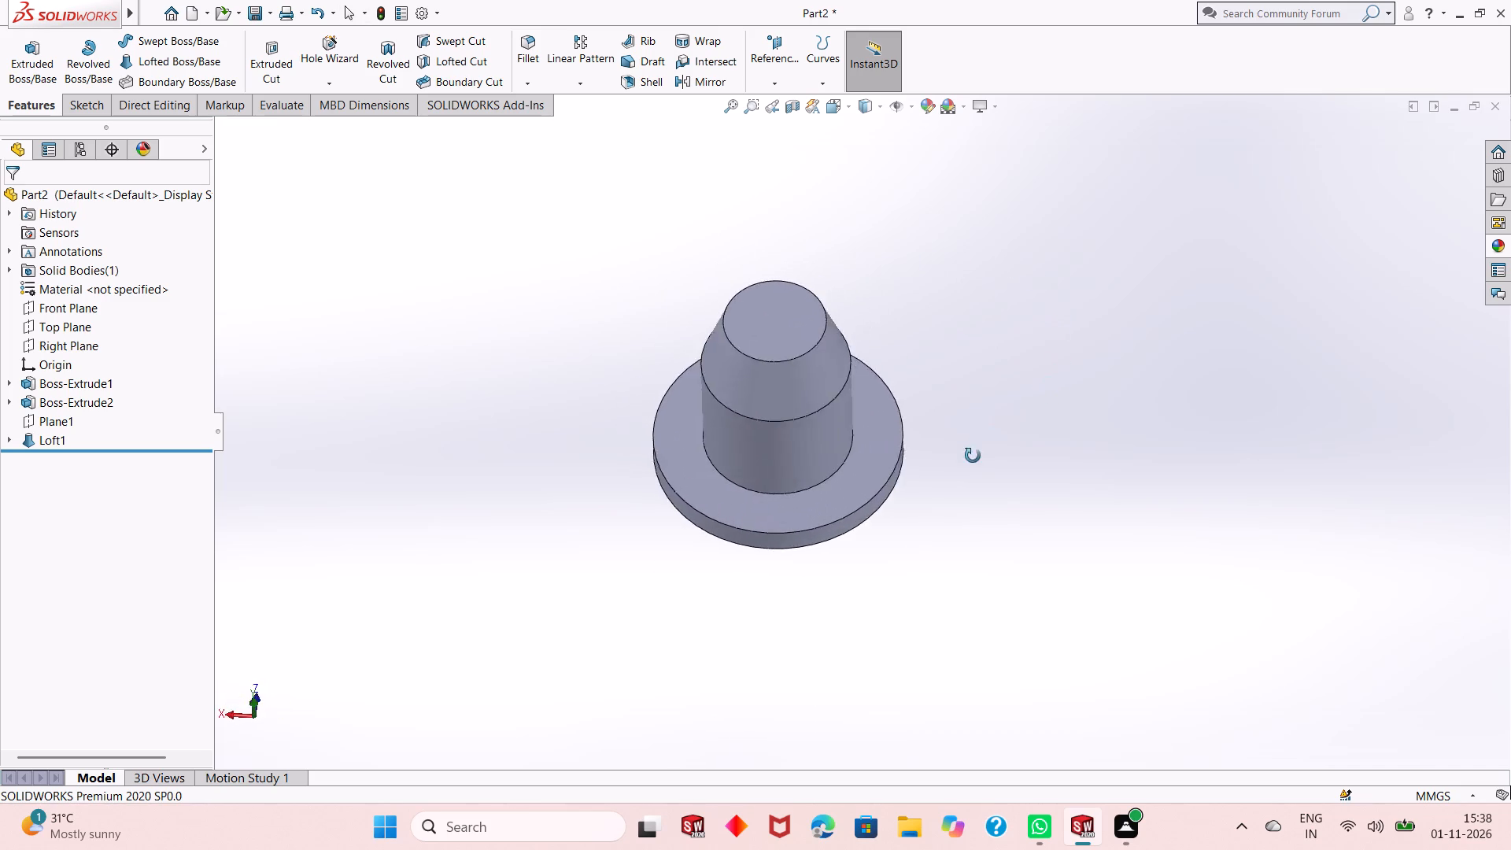
{"action": "middle_click_drag", "start_coordinate": [973, 456], "coordinate": [962, 578]}
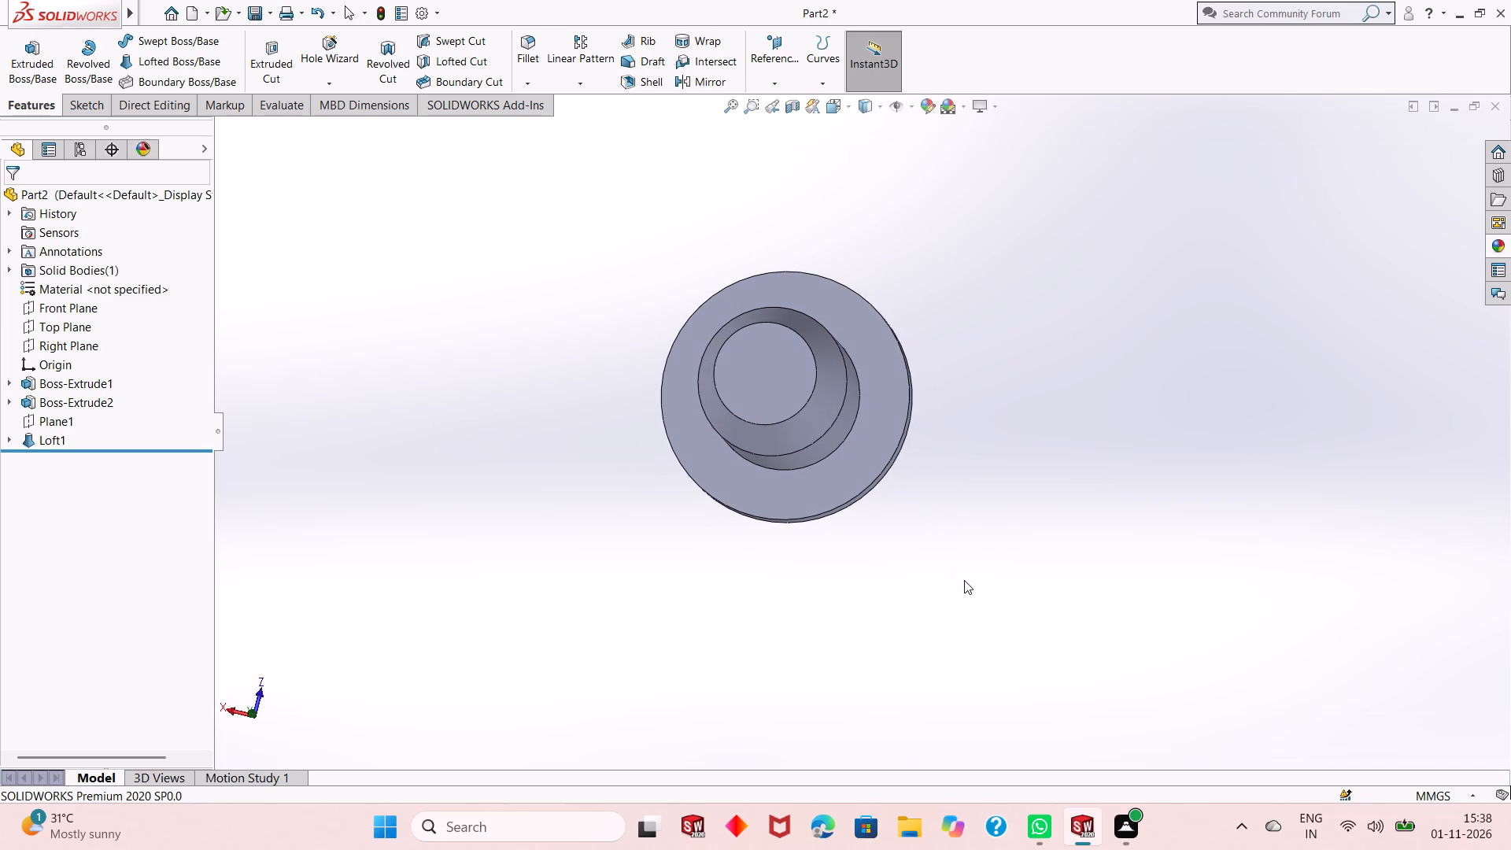
{"action": "scroll", "coordinate": [810, 368], "scroll_direction": "down", "scroll_amount": 3}
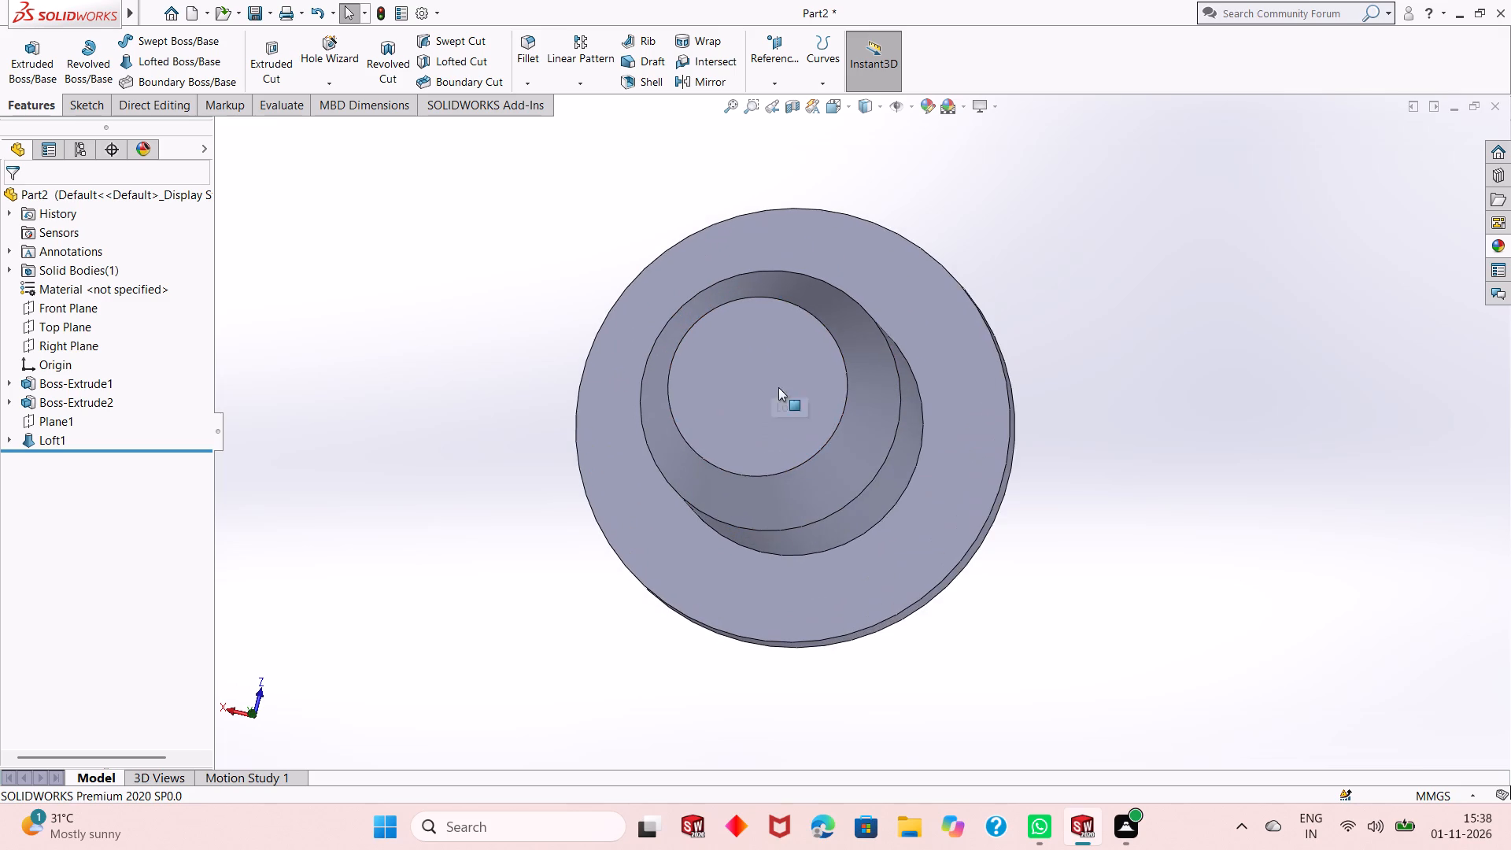
{"action": "scroll", "coordinate": [785, 609], "scroll_direction": "up", "scroll_amount": 1}
{"action": "middle_click_drag", "start_coordinate": [880, 659], "coordinate": [960, 320]}
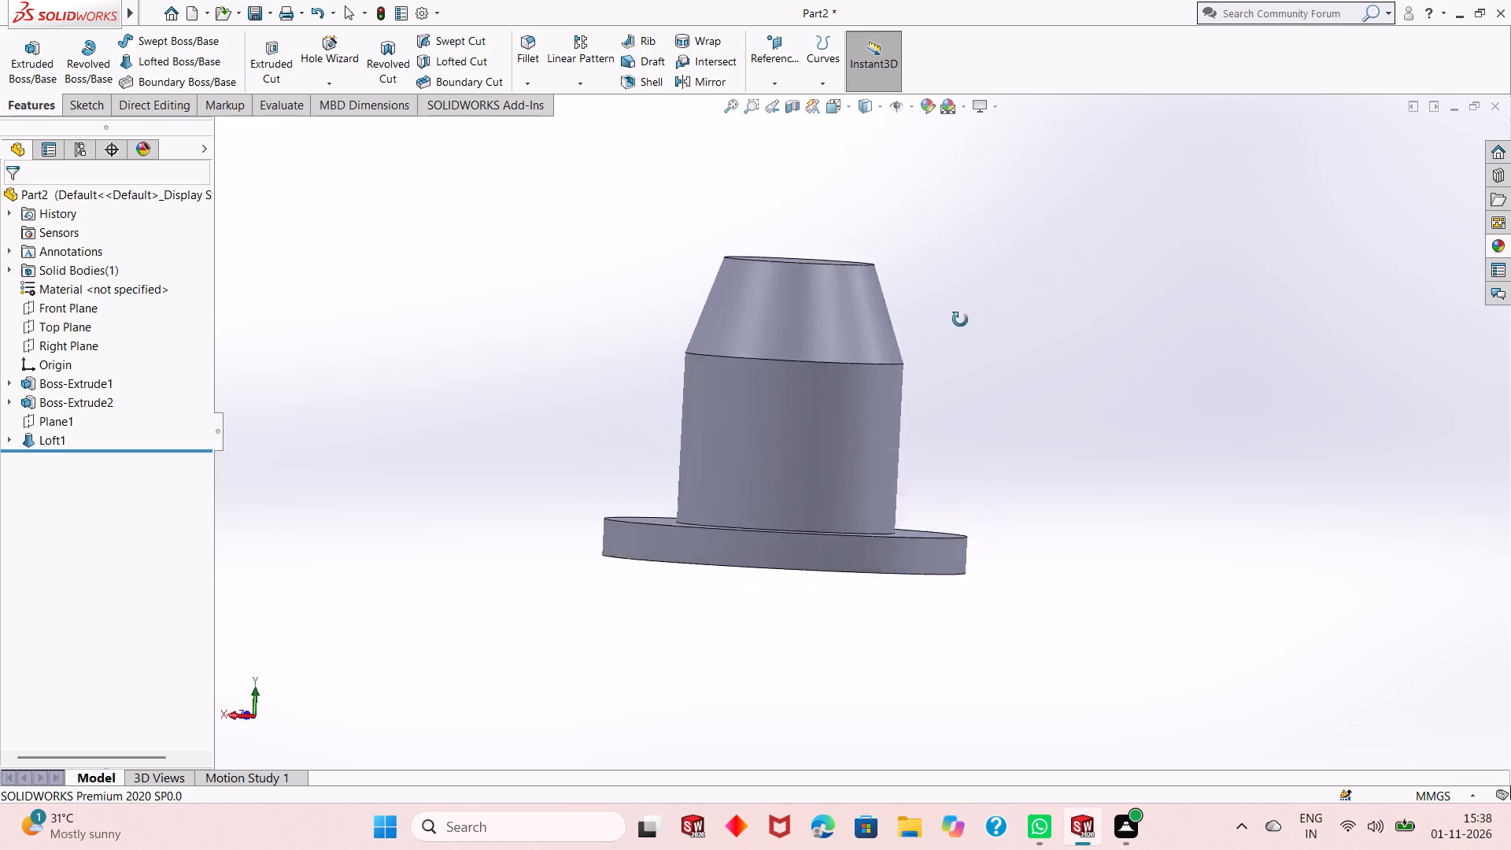
{"action": "middle_click_drag", "start_coordinate": [960, 320], "coordinate": [1208, 649]}
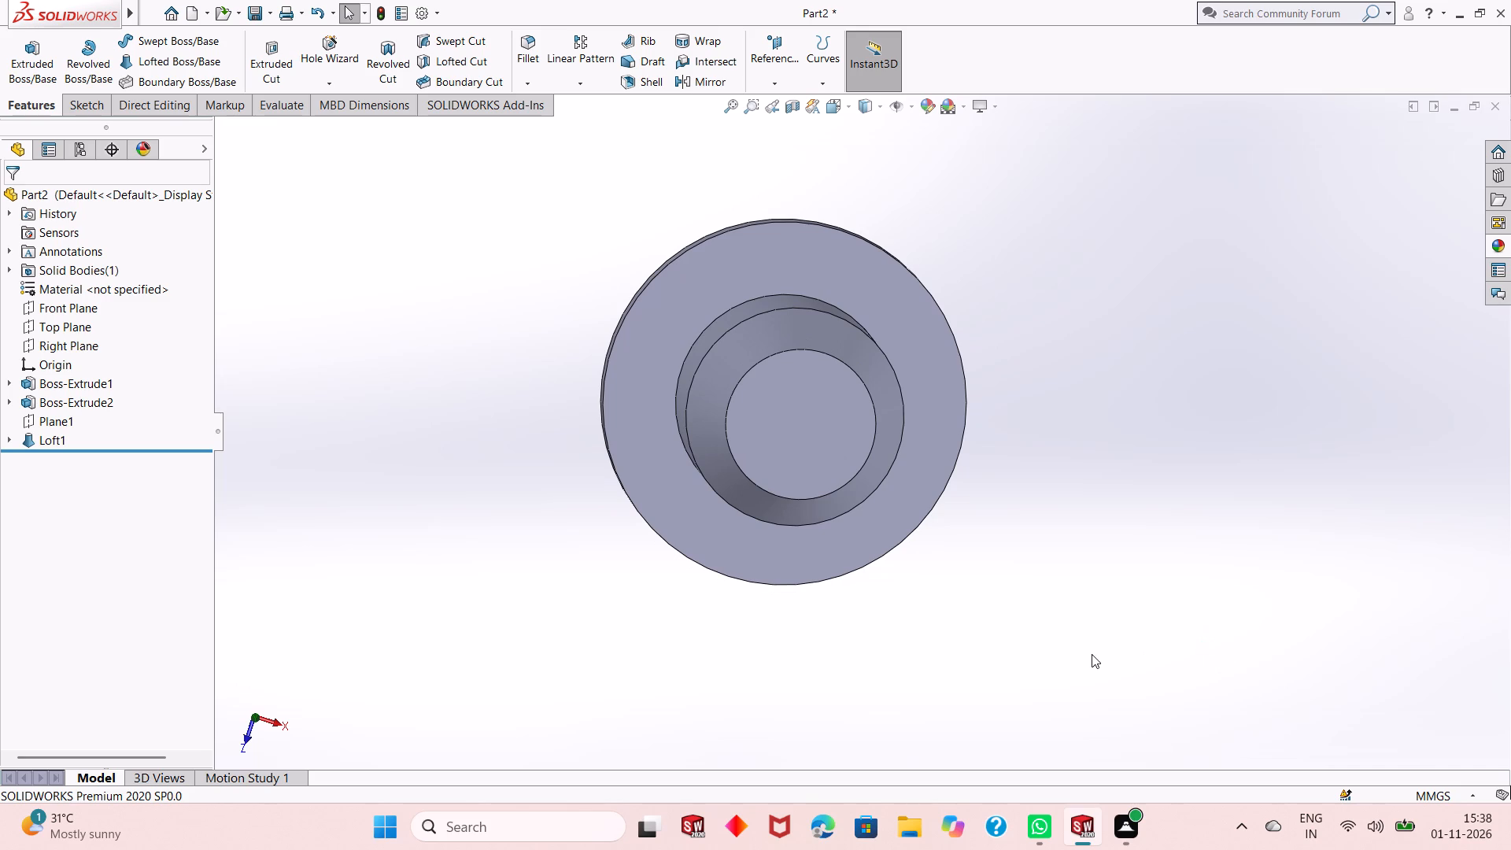
{"action": "middle_click_drag", "start_coordinate": [848, 438], "coordinate": [806, 372]}
{"action": "scroll", "coordinate": [748, 387], "scroll_direction": "down", "scroll_amount": 1}
{"action": "middle_click_drag", "start_coordinate": [828, 518], "coordinate": [848, 480]}
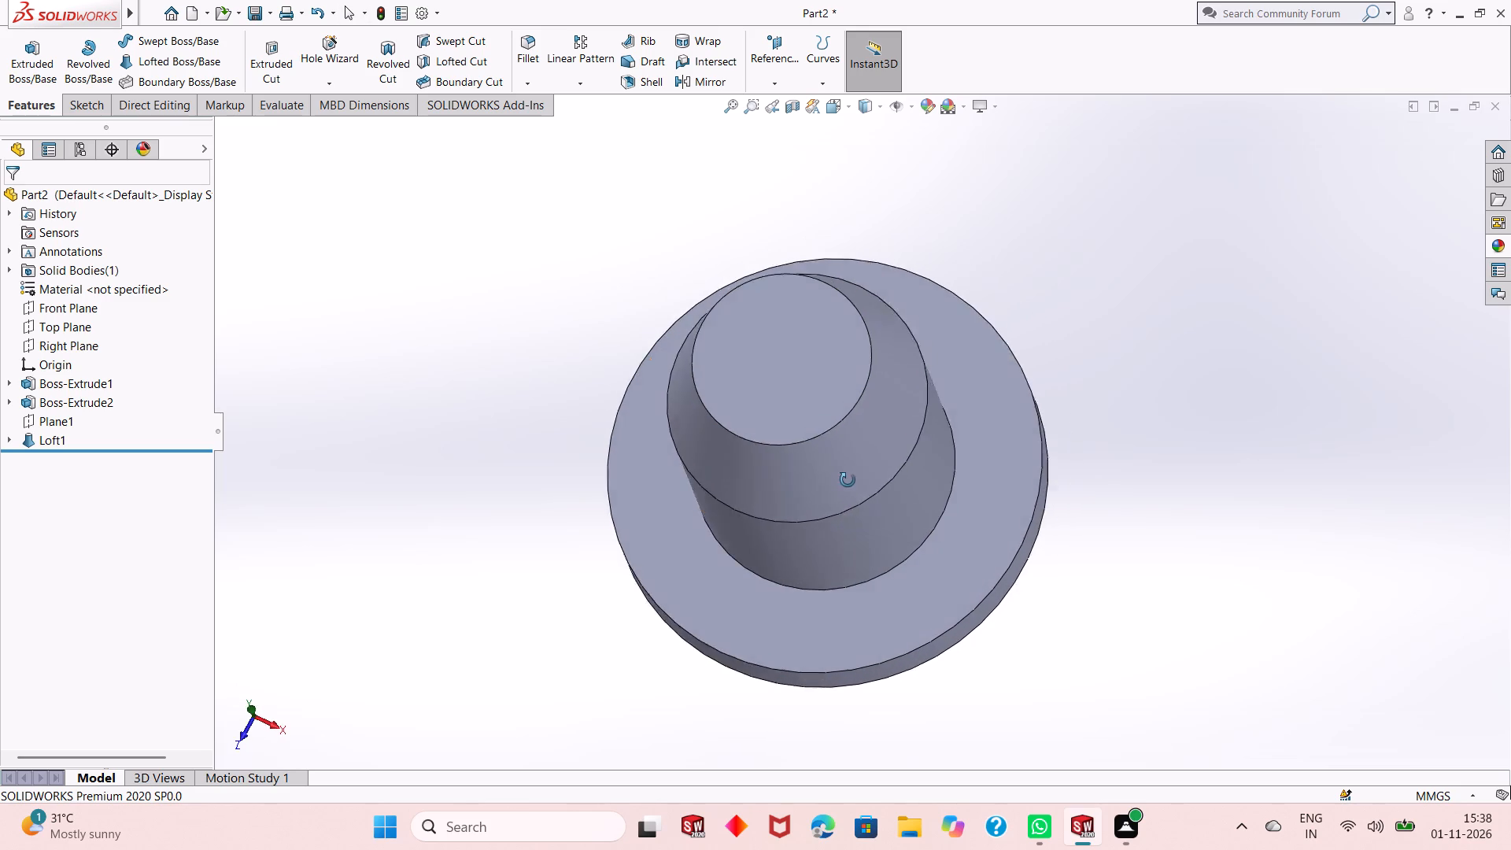
{"action": "middle_click_drag", "start_coordinate": [848, 480], "coordinate": [882, 329]}
{"action": "scroll", "coordinate": [885, 391], "scroll_direction": "up", "scroll_amount": 2}
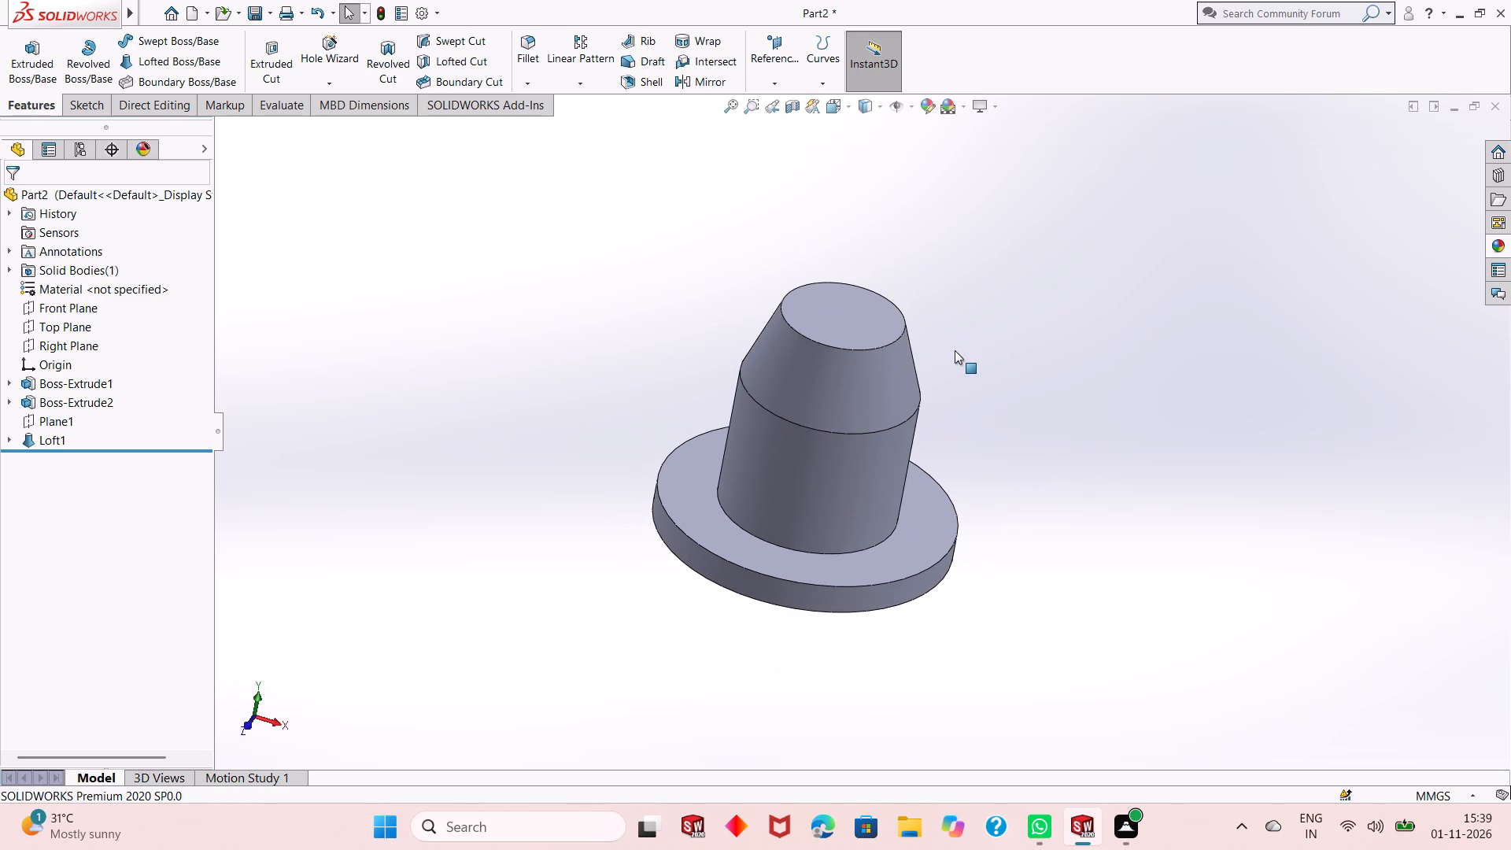
{"action": "scroll", "coordinate": [829, 332], "scroll_direction": "down", "scroll_amount": 2}
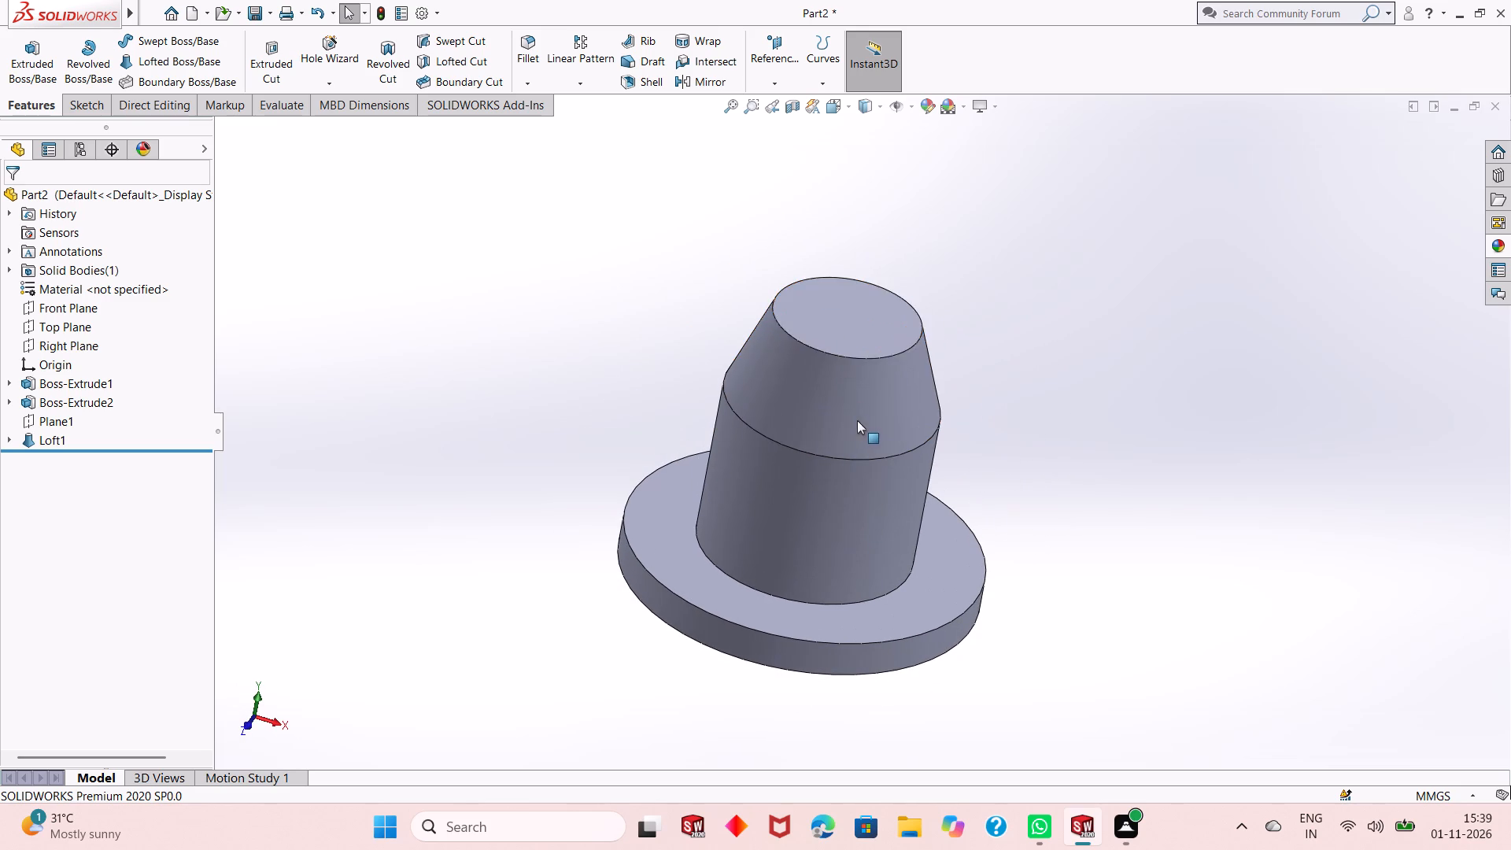
{"action": "middle_click_drag", "start_coordinate": [972, 398], "coordinate": [919, 454]}
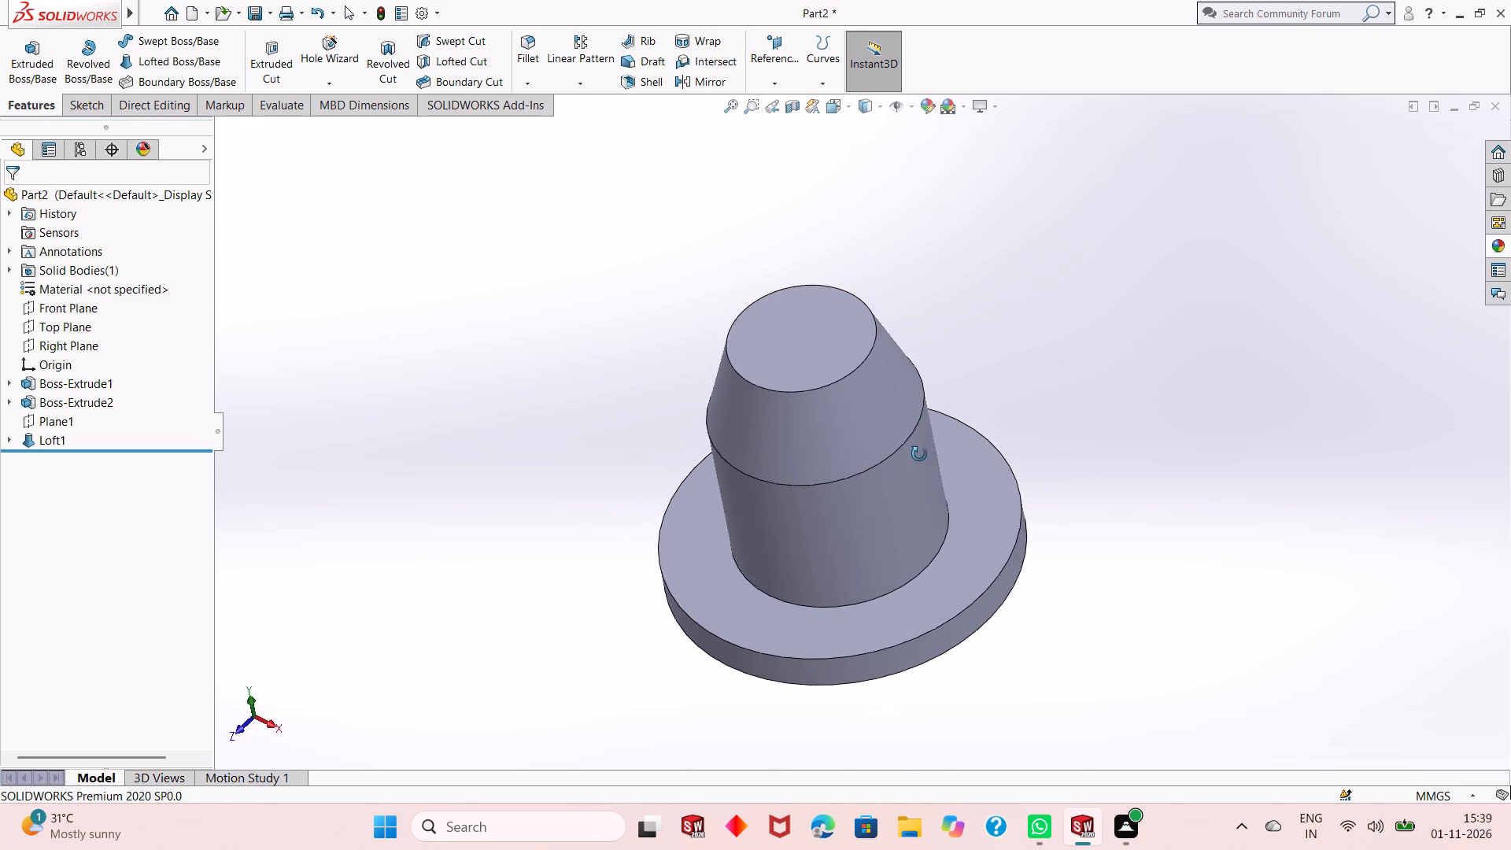
{"action": "middle_click_drag", "start_coordinate": [919, 454], "coordinate": [867, 527]}
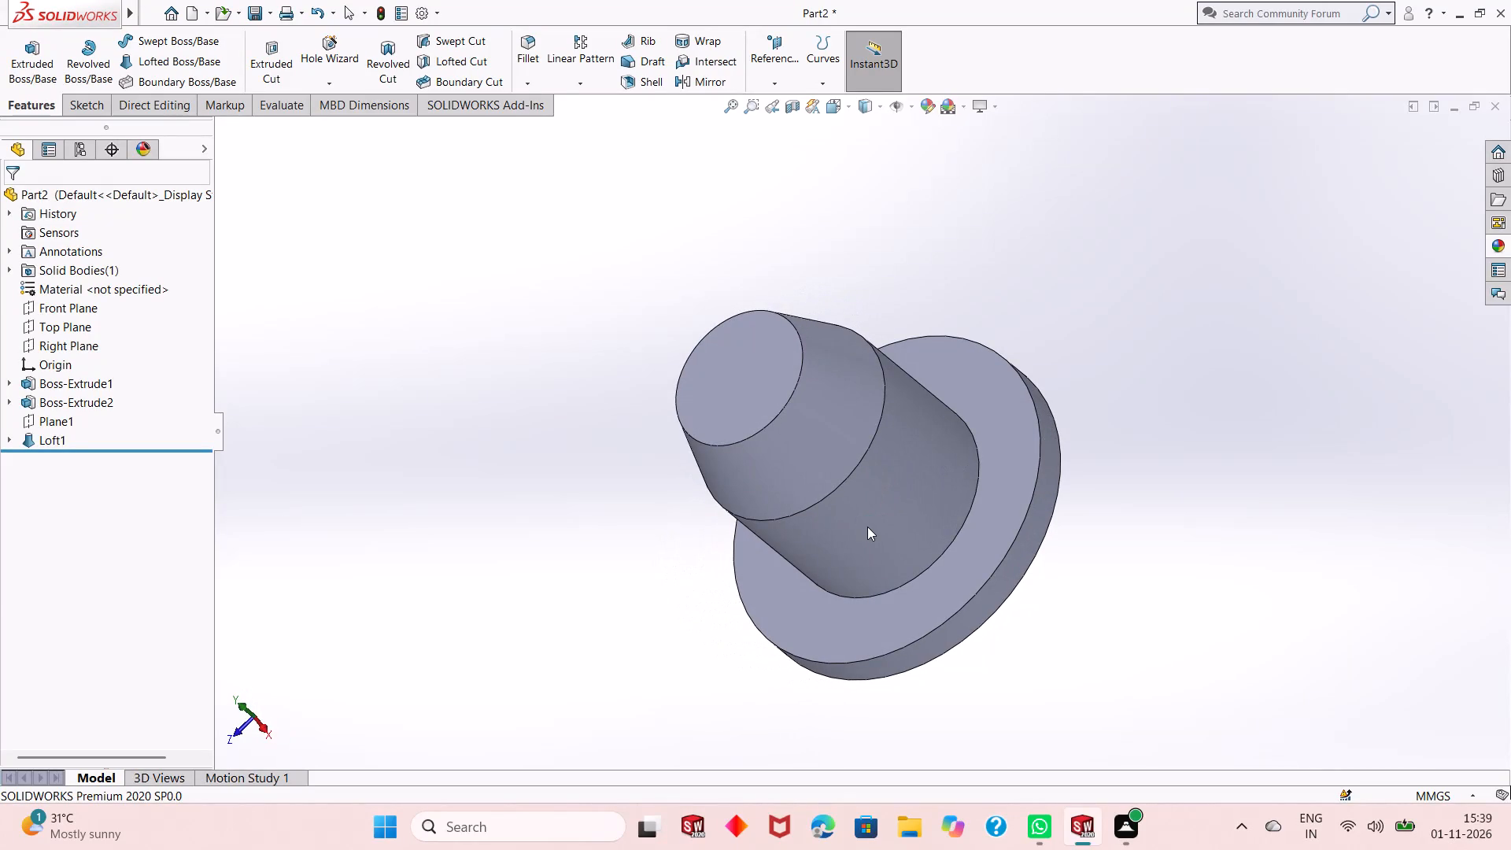
{"action": "middle_click_drag", "start_coordinate": [911, 502], "coordinate": [1043, 353]}
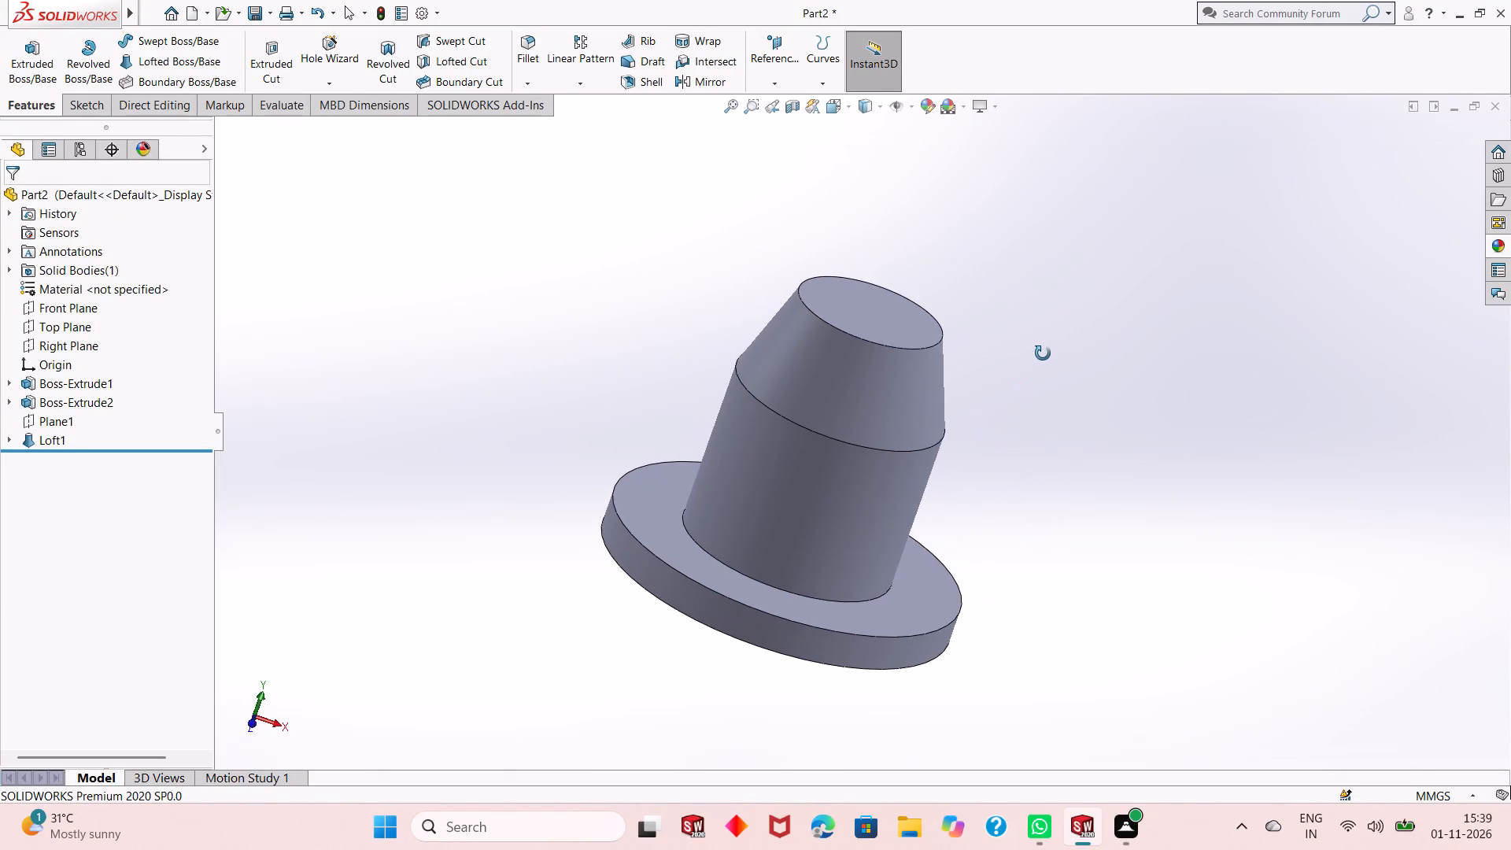
{"action": "middle_click_drag", "start_coordinate": [1043, 353], "coordinate": [1001, 497]}
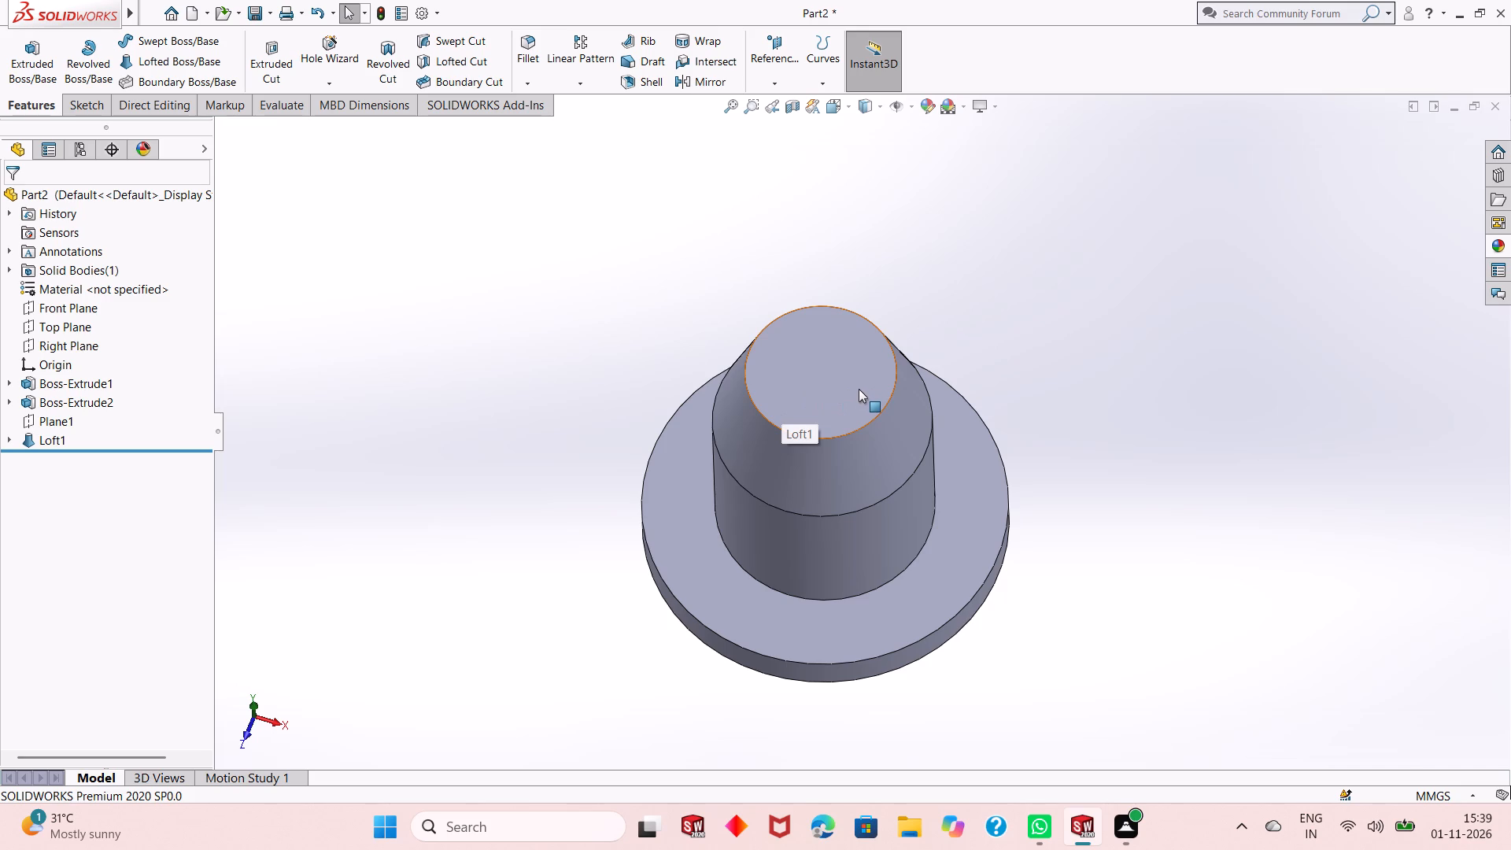
{"action": "scroll", "coordinate": [872, 376], "scroll_direction": "down", "scroll_amount": 2}
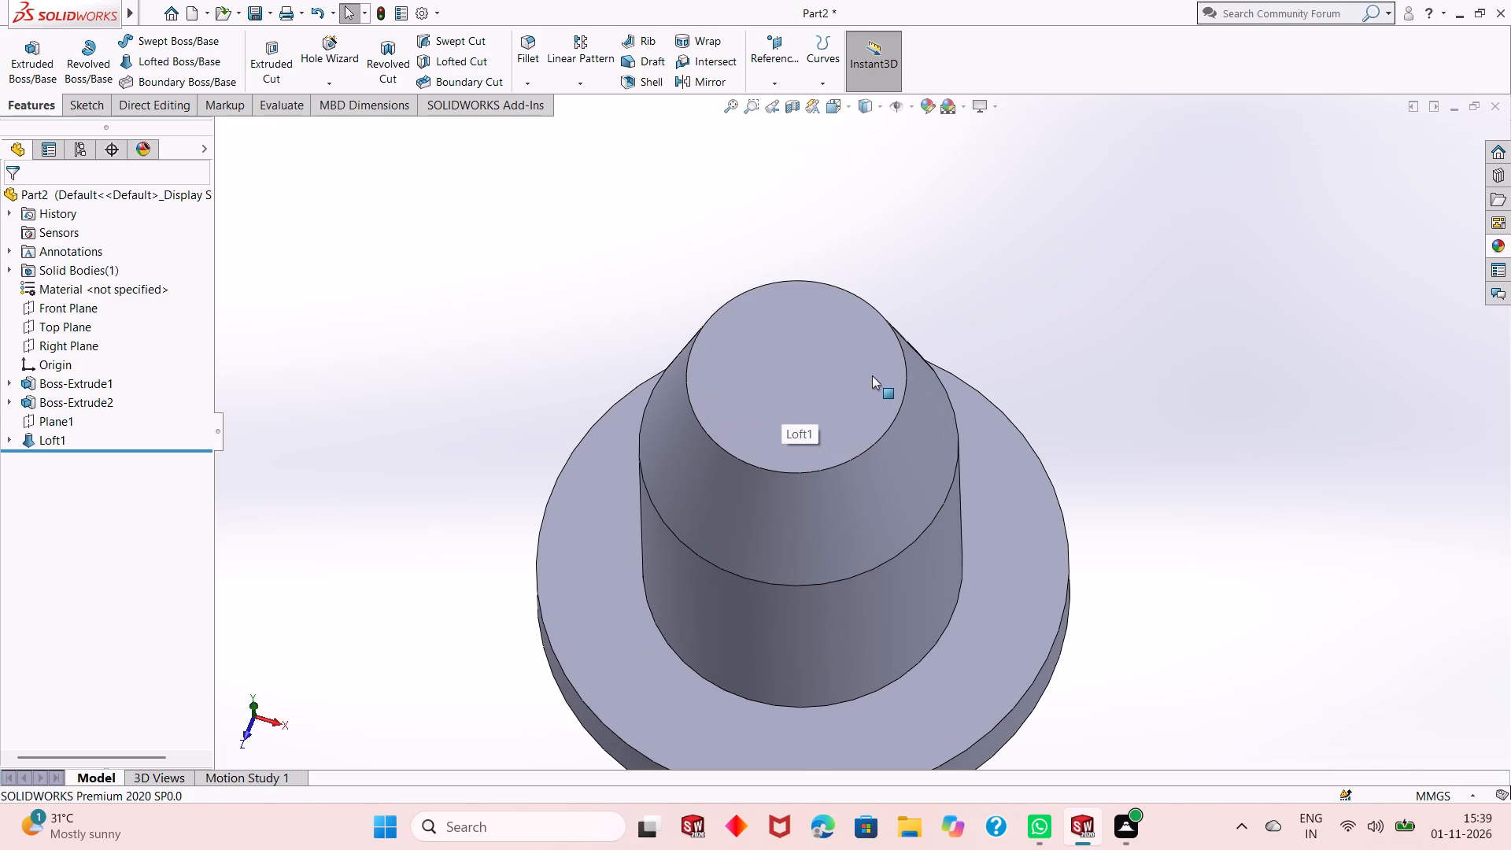
{"action": "scroll", "coordinate": [872, 375], "scroll_direction": "down", "scroll_amount": 1}
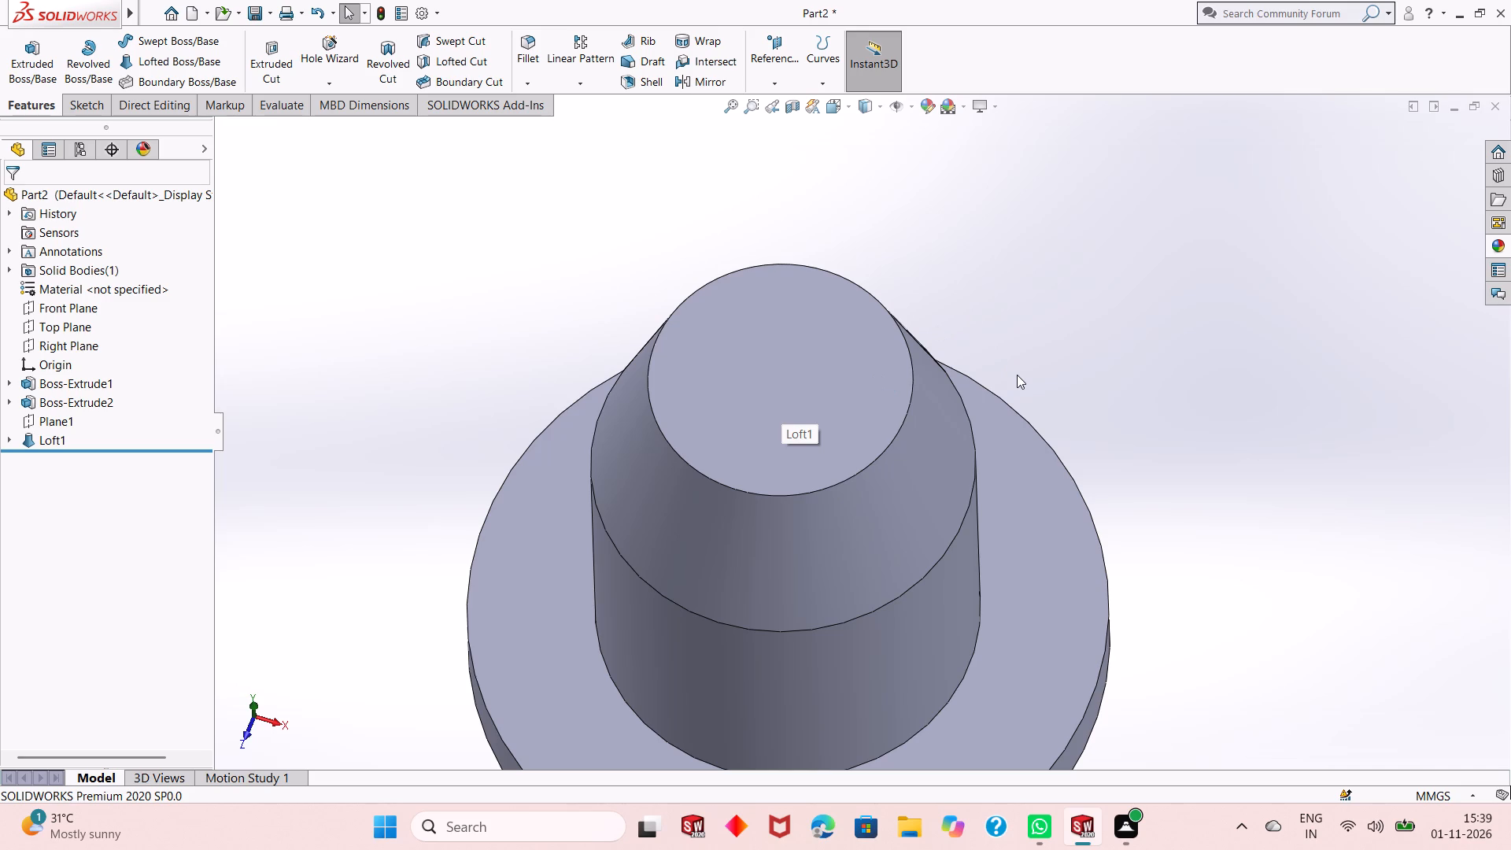
{"action": "left_click", "coordinate": [843, 386]}
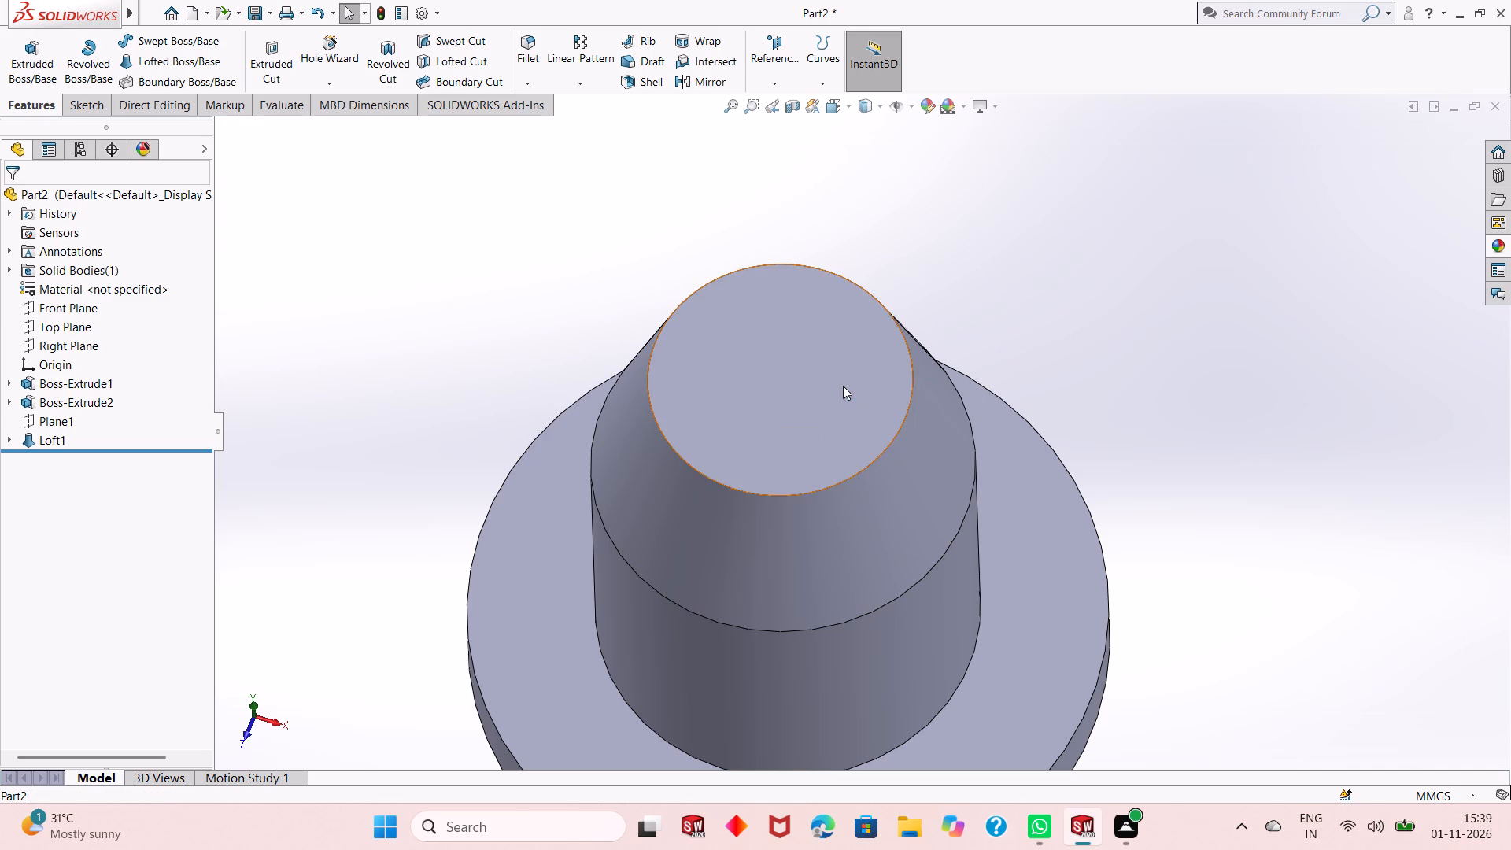
{"action": "left_click", "coordinate": [1099, 357]}
{"action": "scroll", "coordinate": [869, 467], "scroll_direction": "up", "scroll_amount": 4}
{"action": "scroll", "coordinate": [924, 564], "scroll_direction": "up", "scroll_amount": 2}
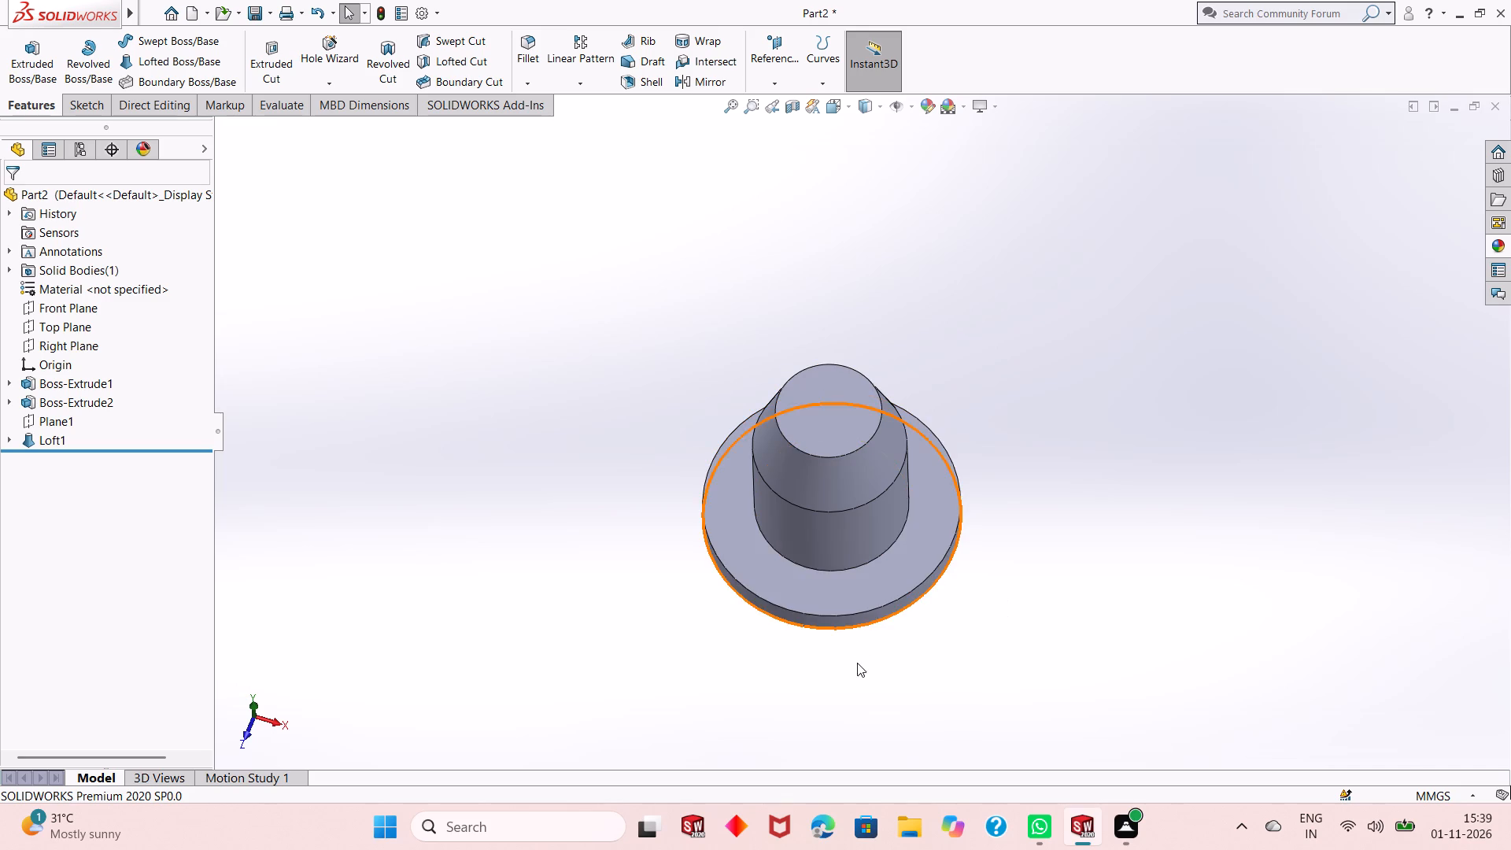
Start a sketch on the underside of the base disc and draw an origin-centred circle about 117 mm in diameter.
{"action": "middle_click_drag", "start_coordinate": [857, 678], "coordinate": [863, 295]}
{"action": "left_click", "coordinate": [876, 519]}
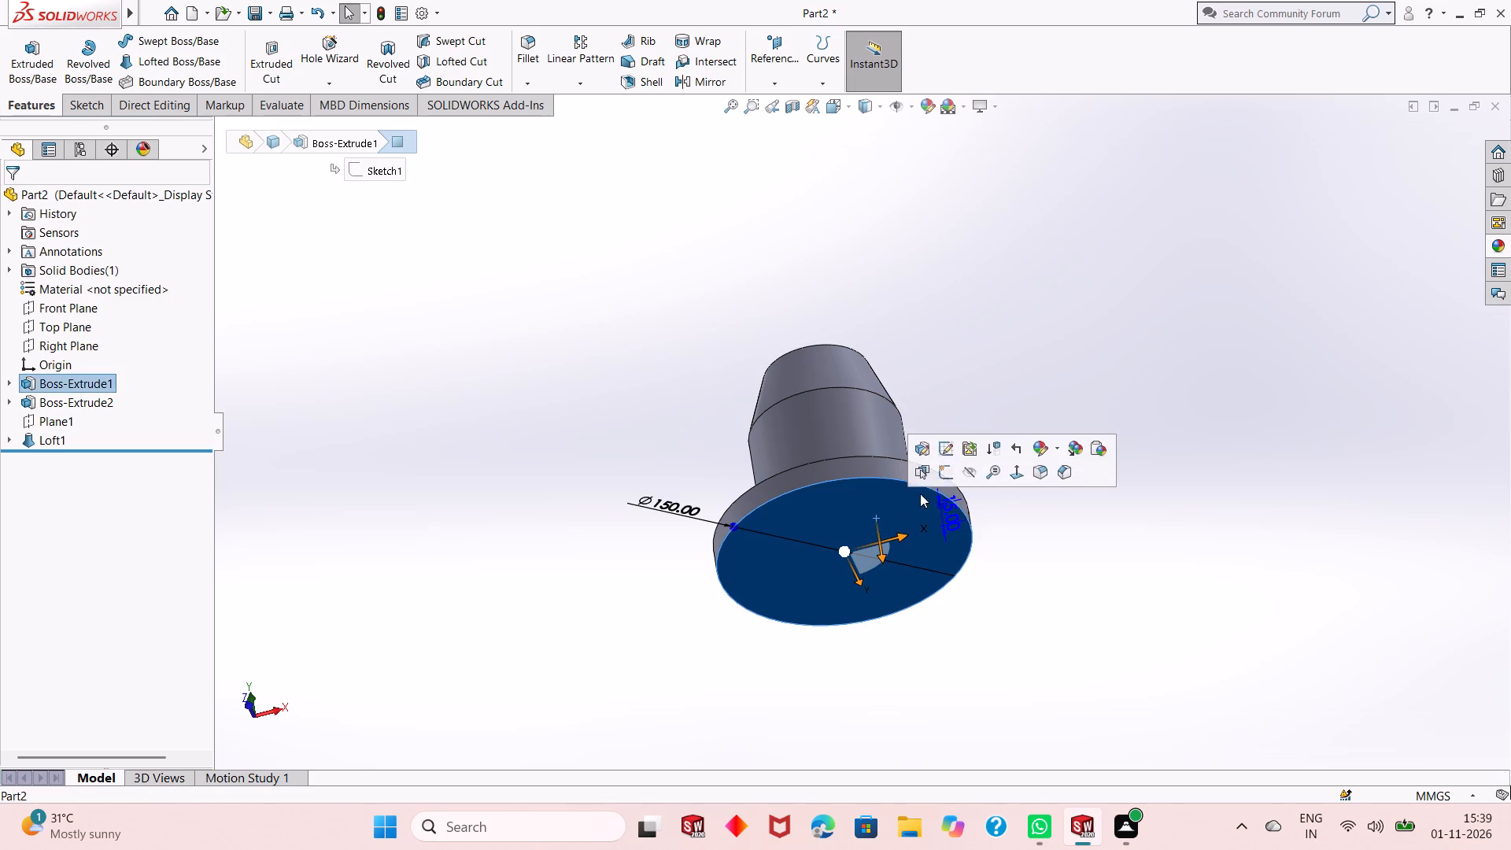
{"action": "left_click", "coordinate": [948, 482]}
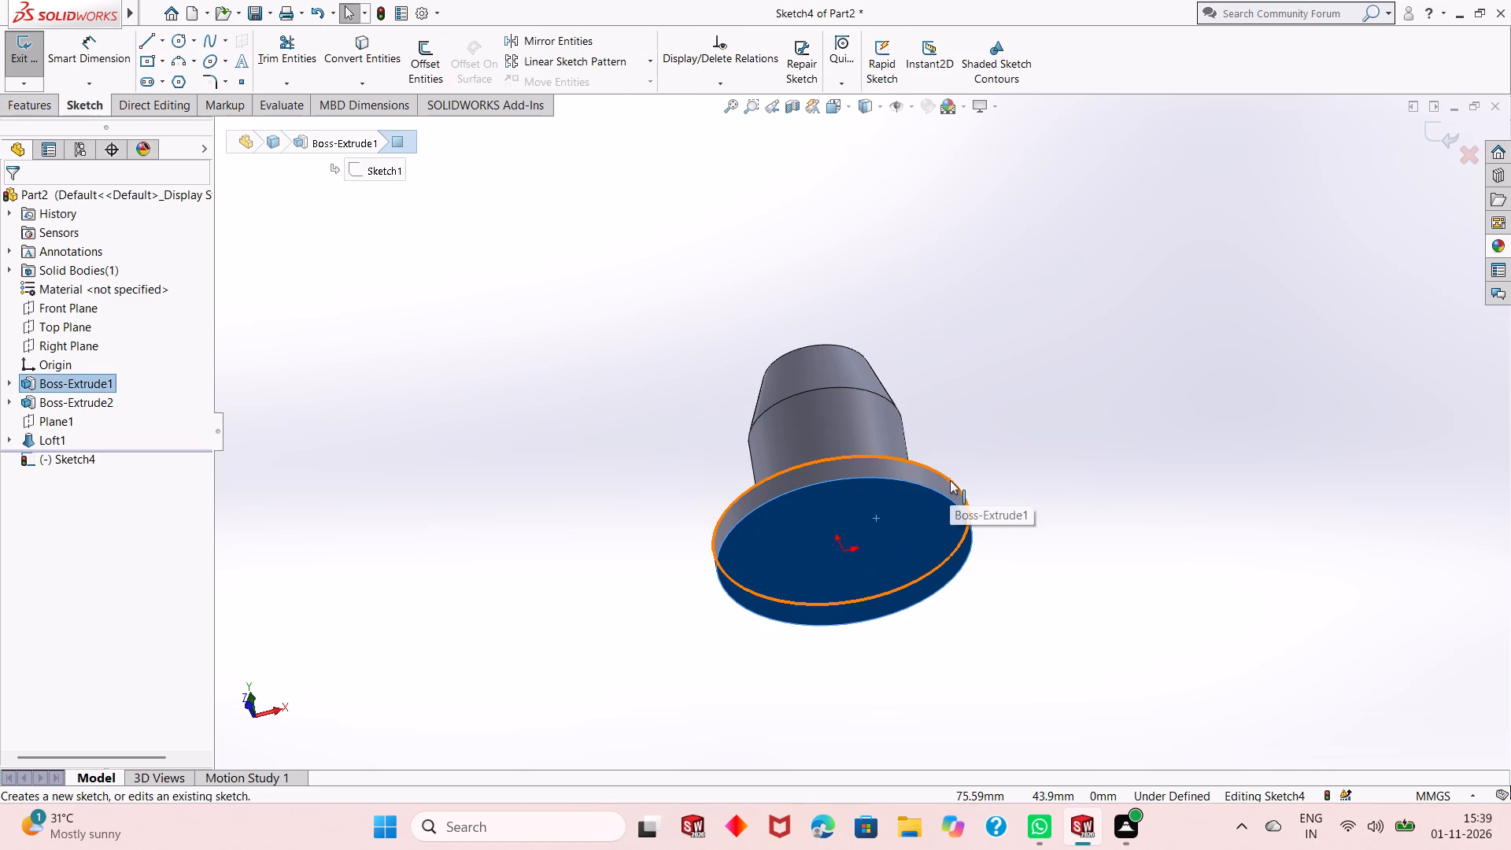
{"action": "key", "text": "ctrl+8"}
{"action": "scroll", "coordinate": [950, 480], "scroll_direction": "up", "scroll_amount": 1}
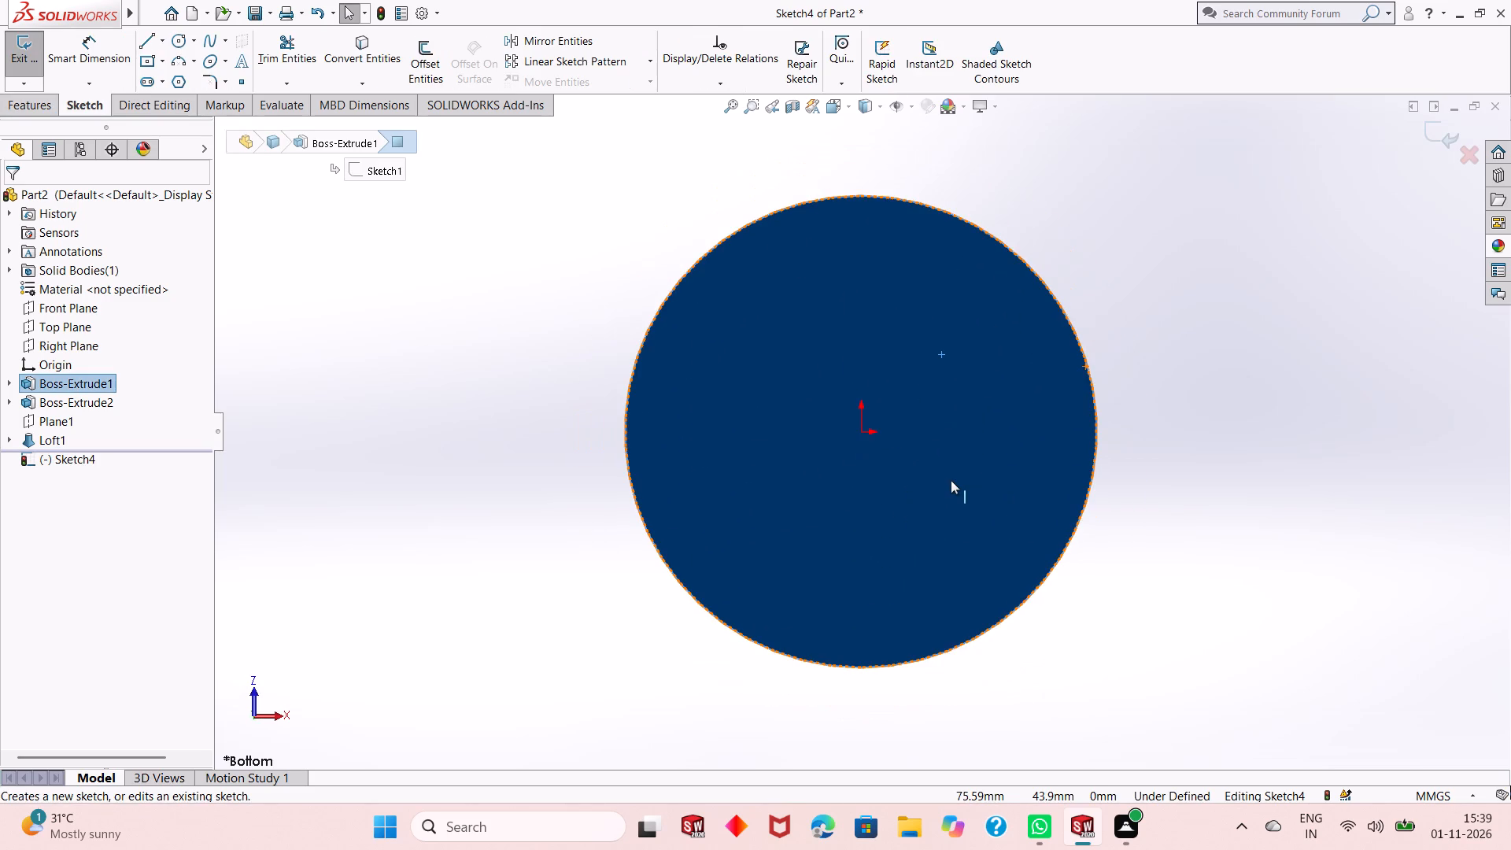
{"action": "left_click", "coordinate": [1134, 326]}
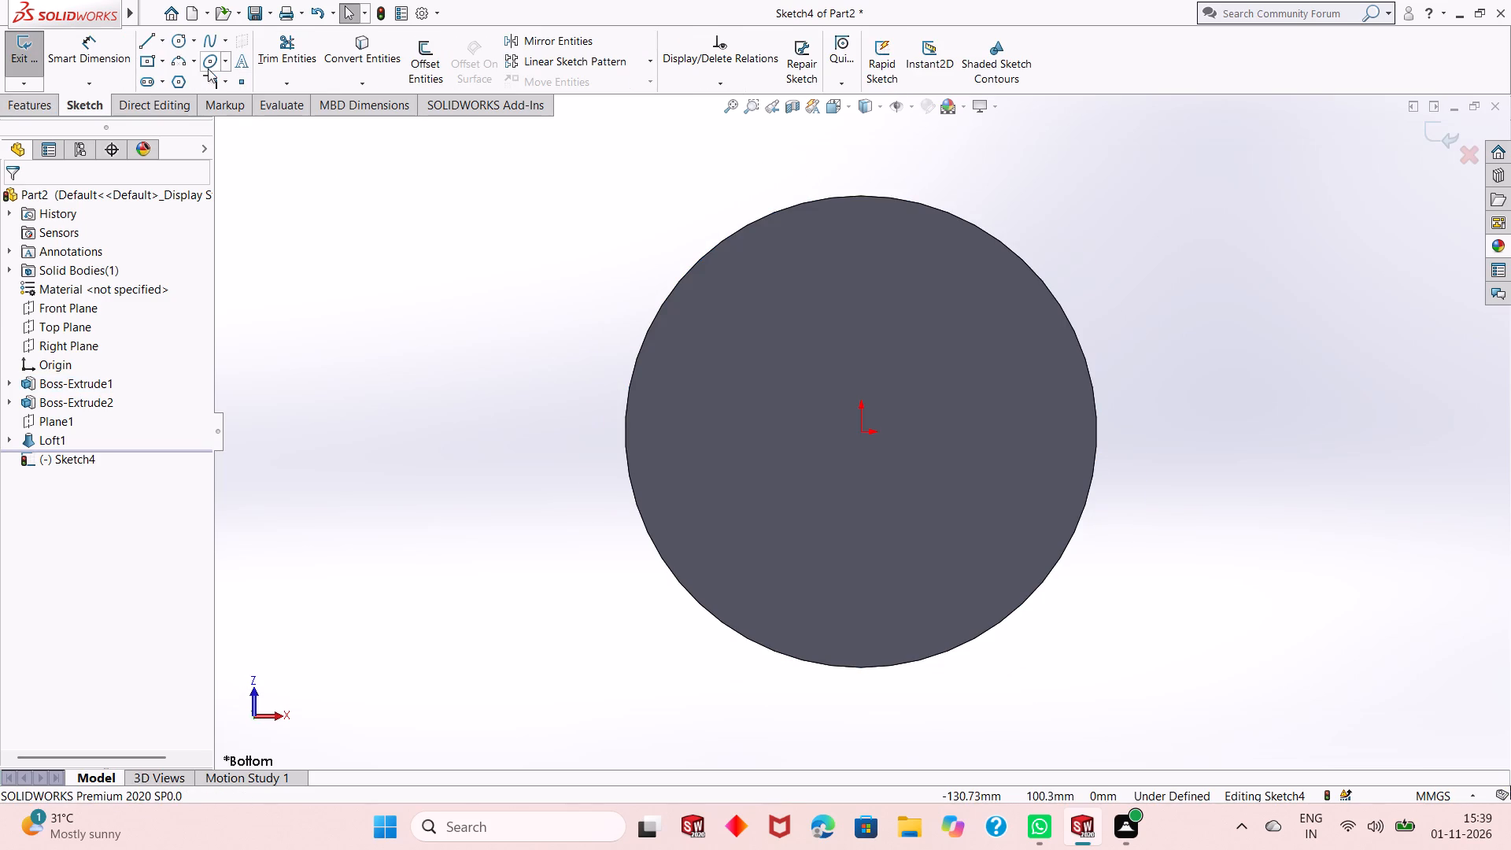
{"action": "left_click", "coordinate": [178, 36]}
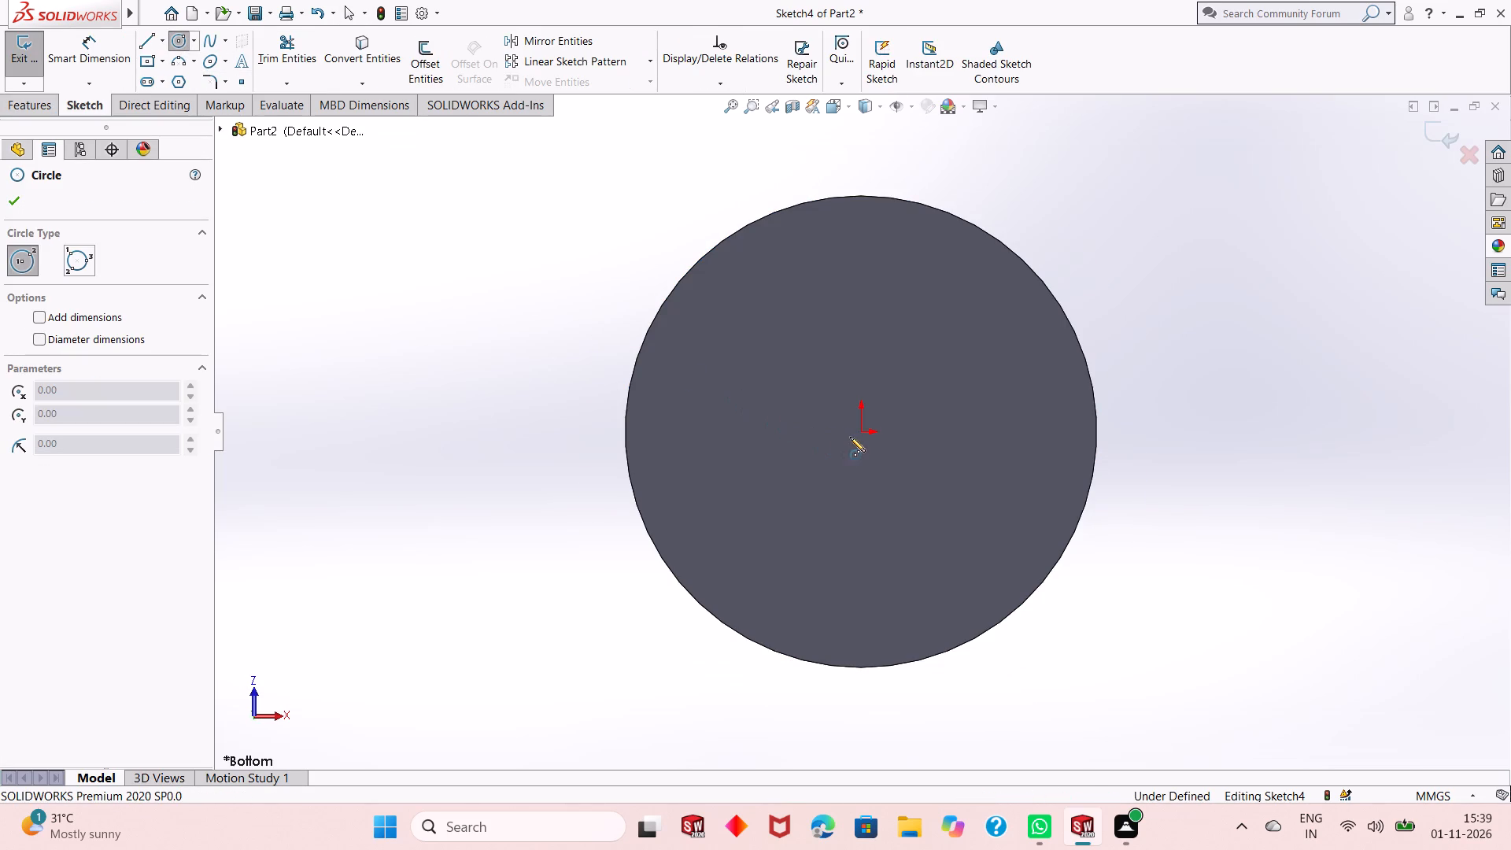
{"action": "left_click", "coordinate": [866, 433]}
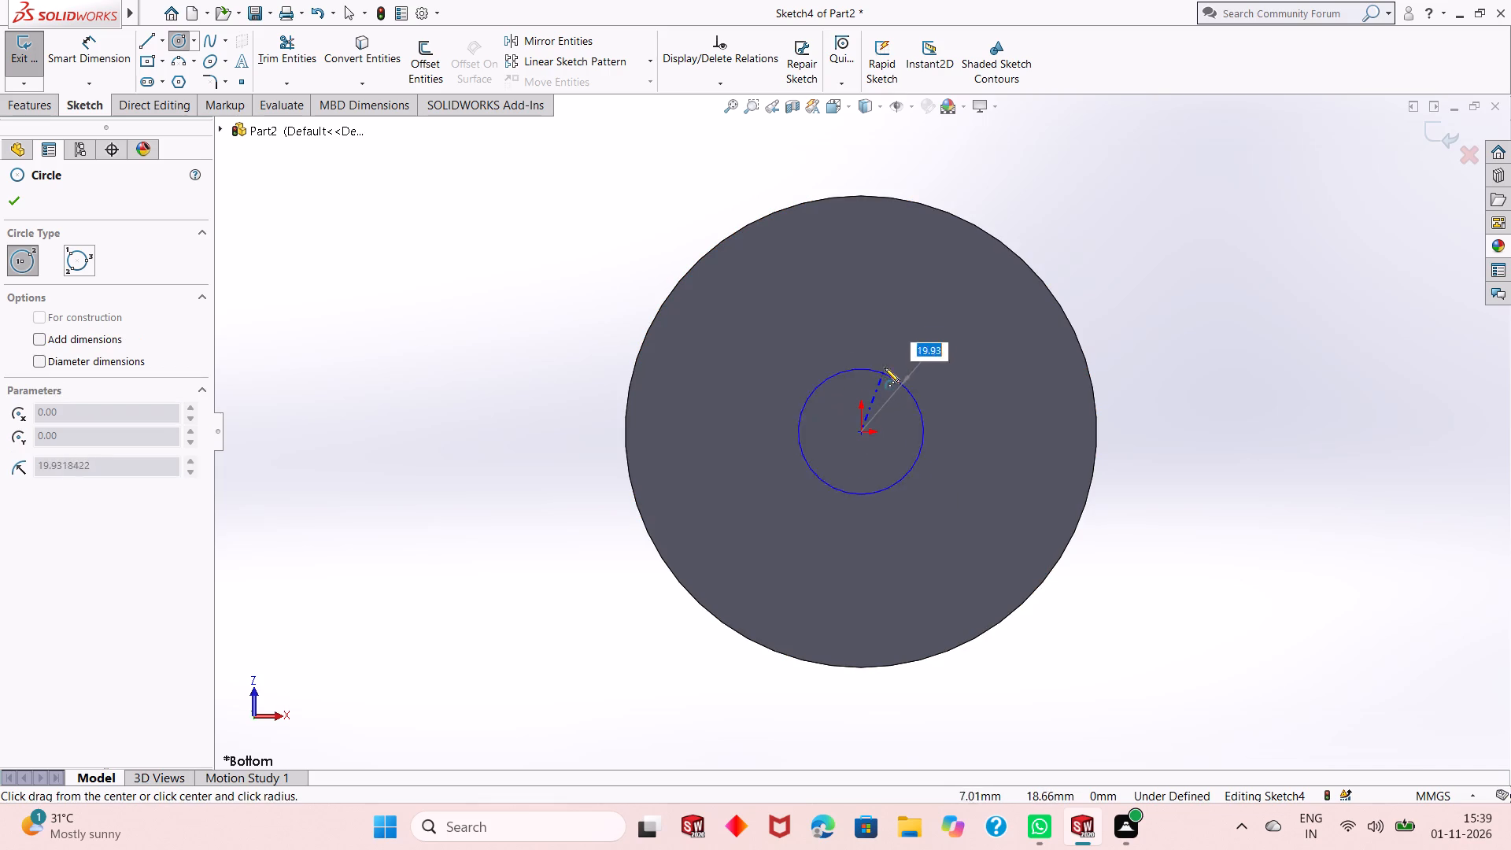
{"action": "left_click", "coordinate": [904, 253]}
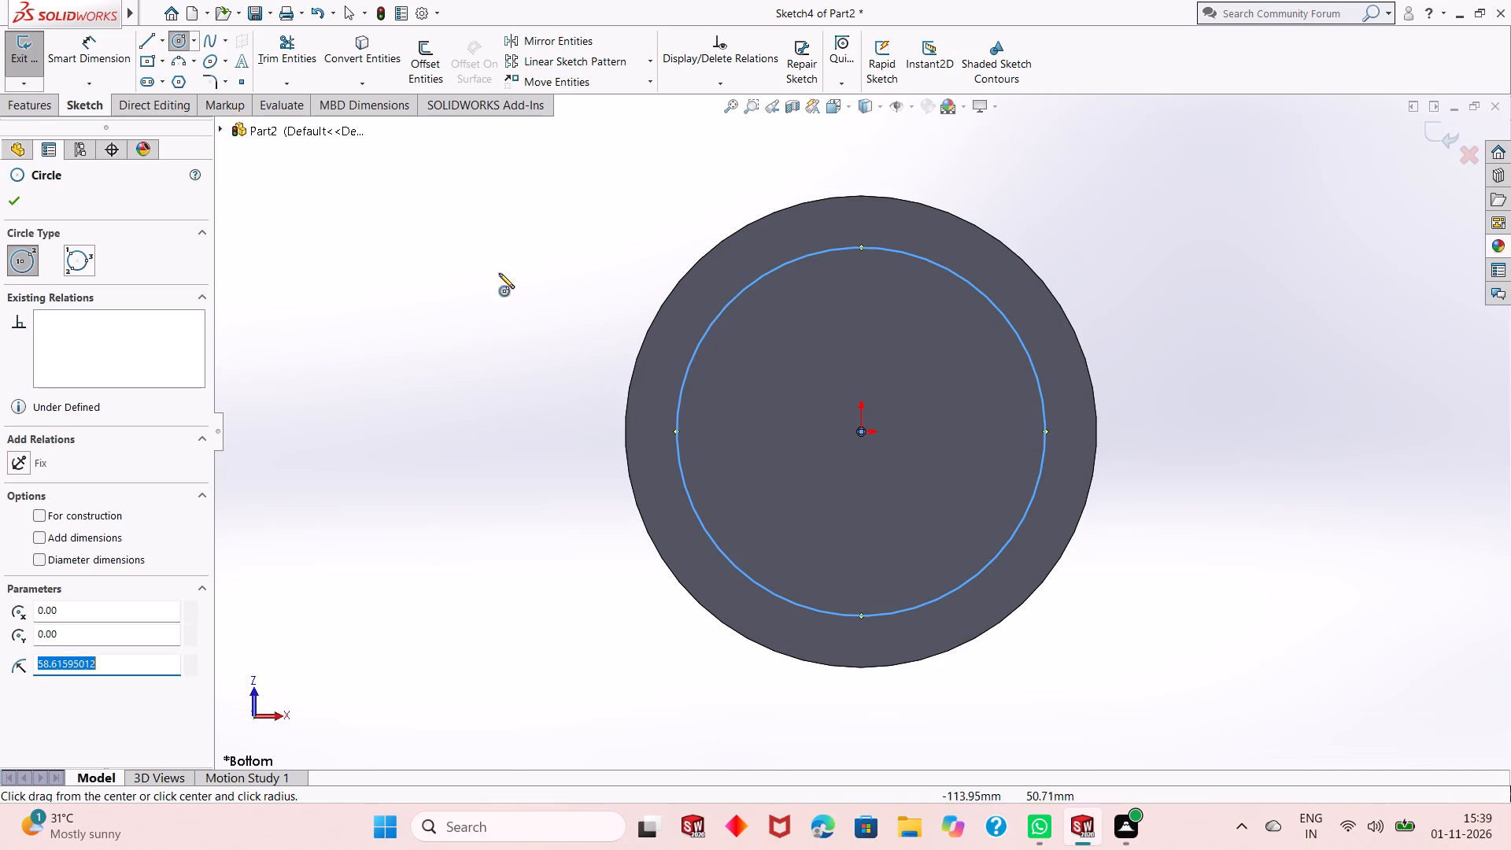
{"action": "right_click", "coordinate": [499, 277]}
{"action": "left_click", "coordinate": [516, 293]}
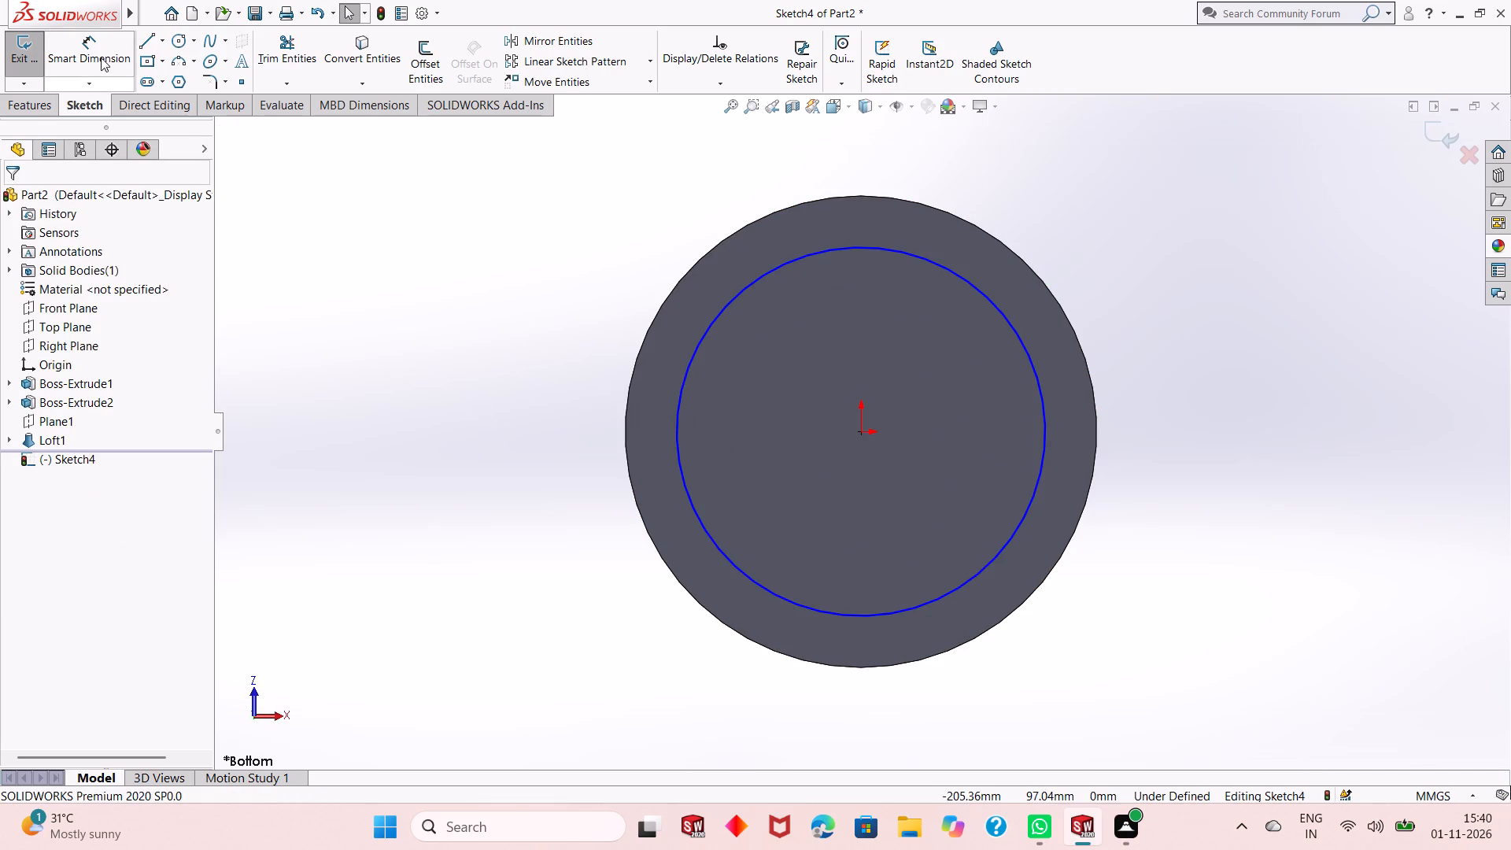
Dimension the underside circle's diameter and set it to 145 mm.
{"action": "left_click", "coordinate": [101, 51]}
{"action": "left_click", "coordinate": [777, 599]}
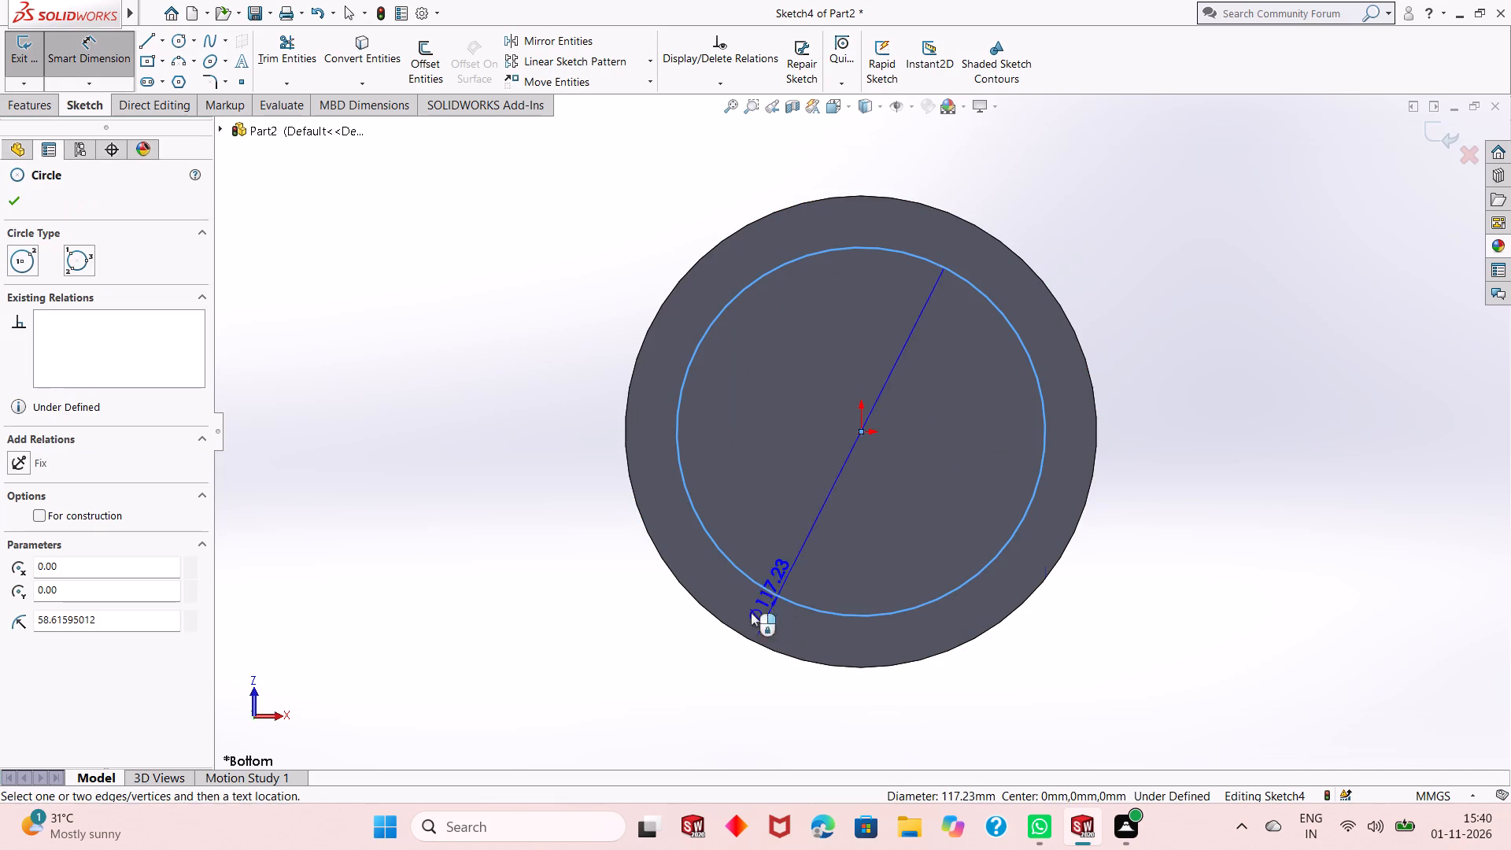
{"action": "left_click", "coordinate": [576, 640]}
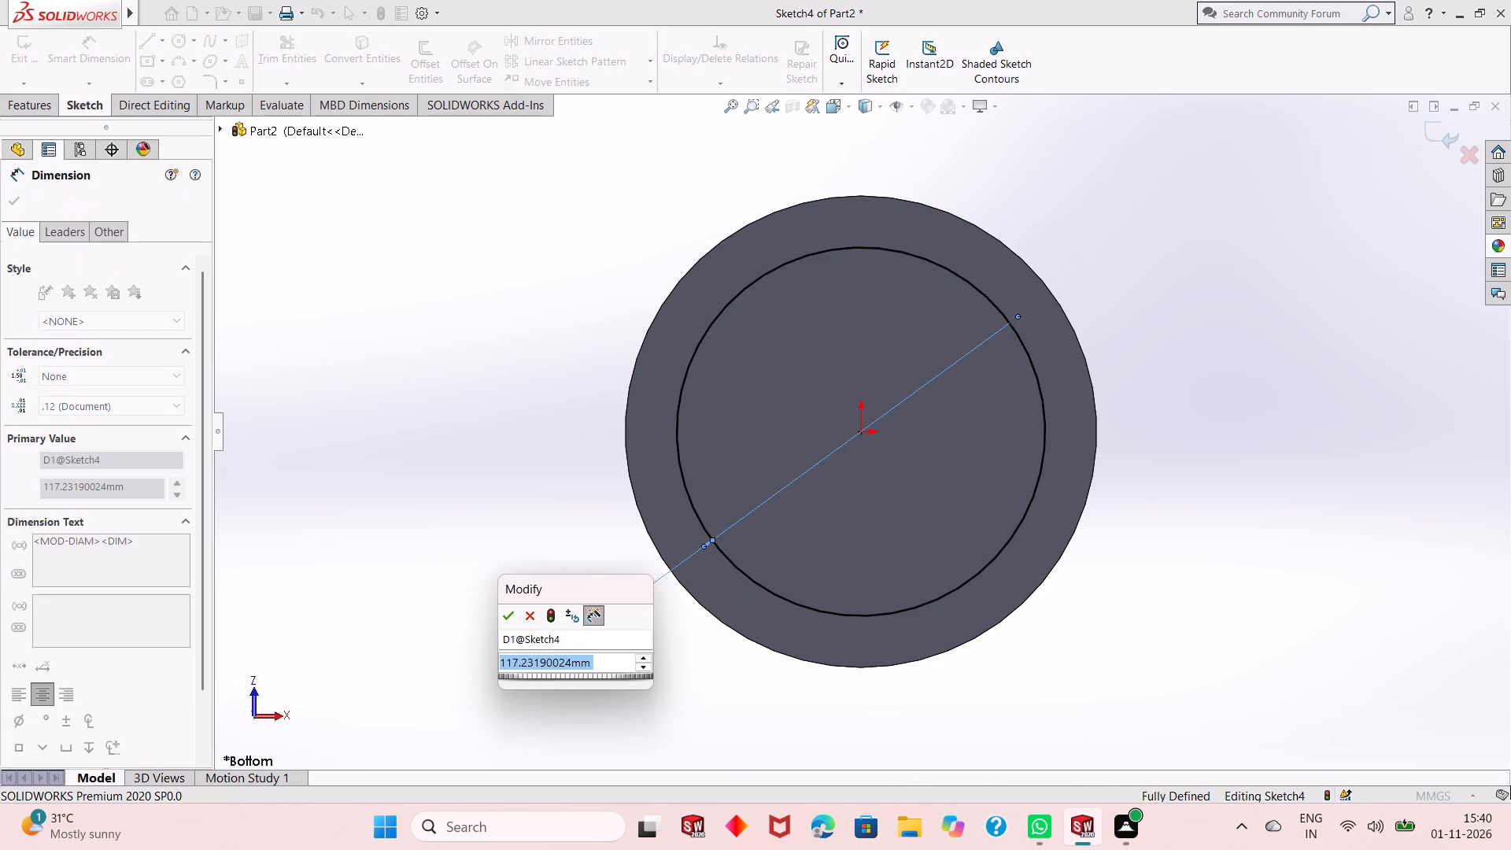
{"action": "type", "text": "145"}
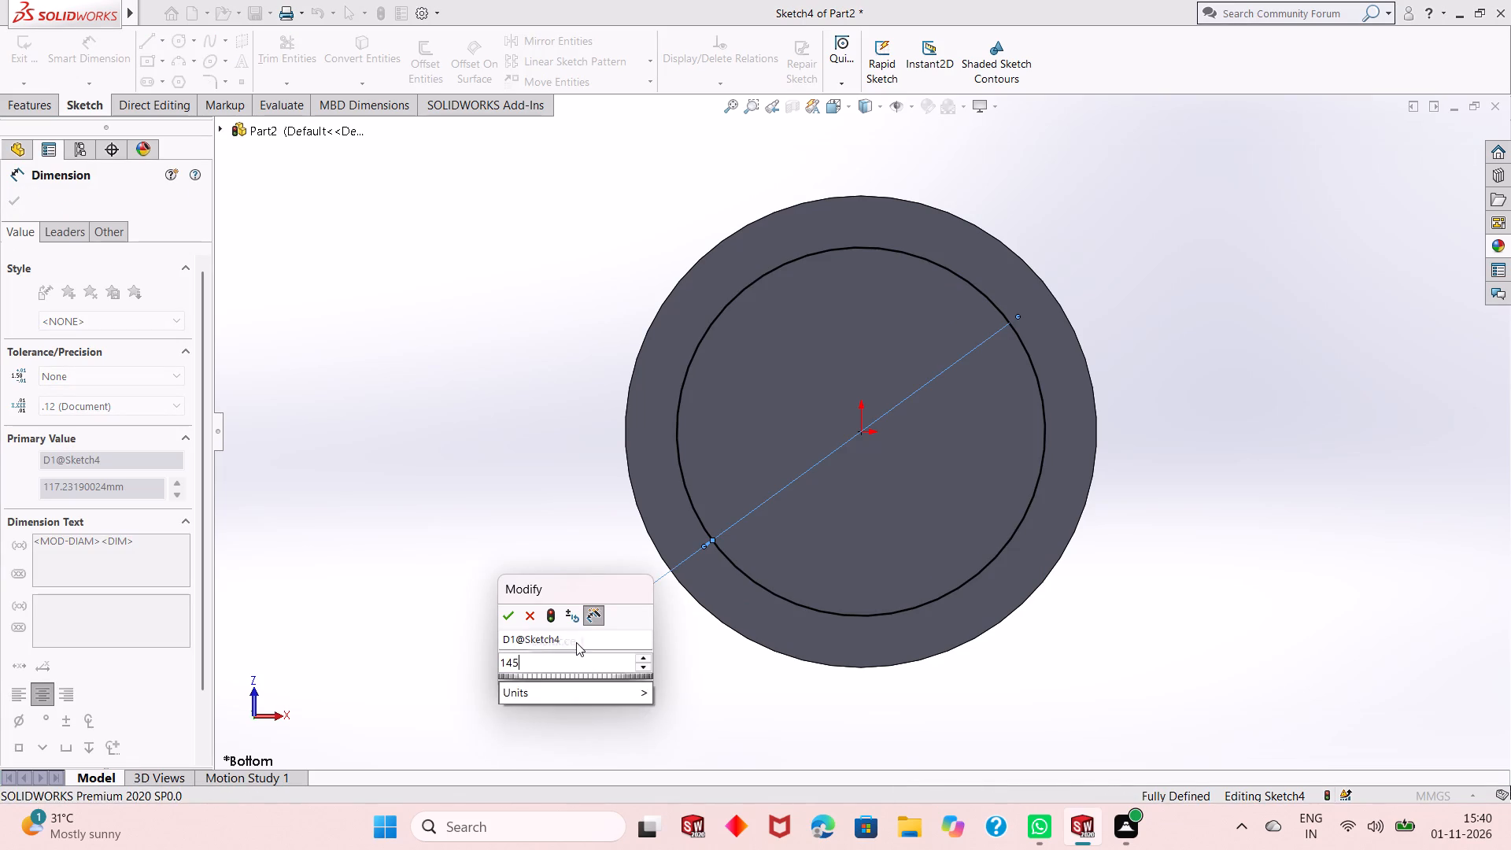
{"action": "key", "text": "Return"}
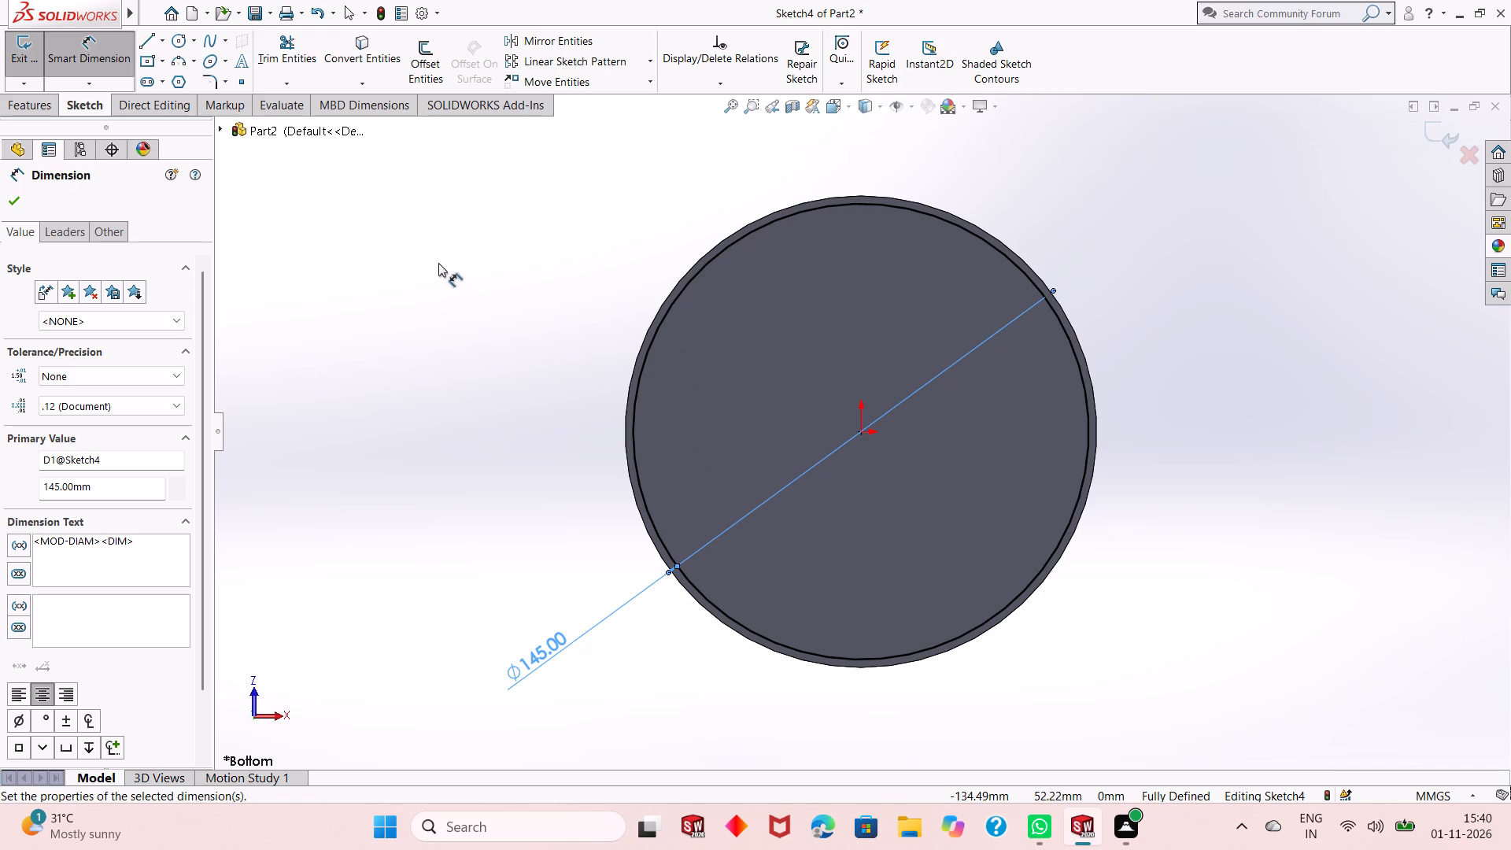
{"action": "right_click", "coordinate": [443, 248]}
{"action": "left_click", "coordinate": [487, 309]}
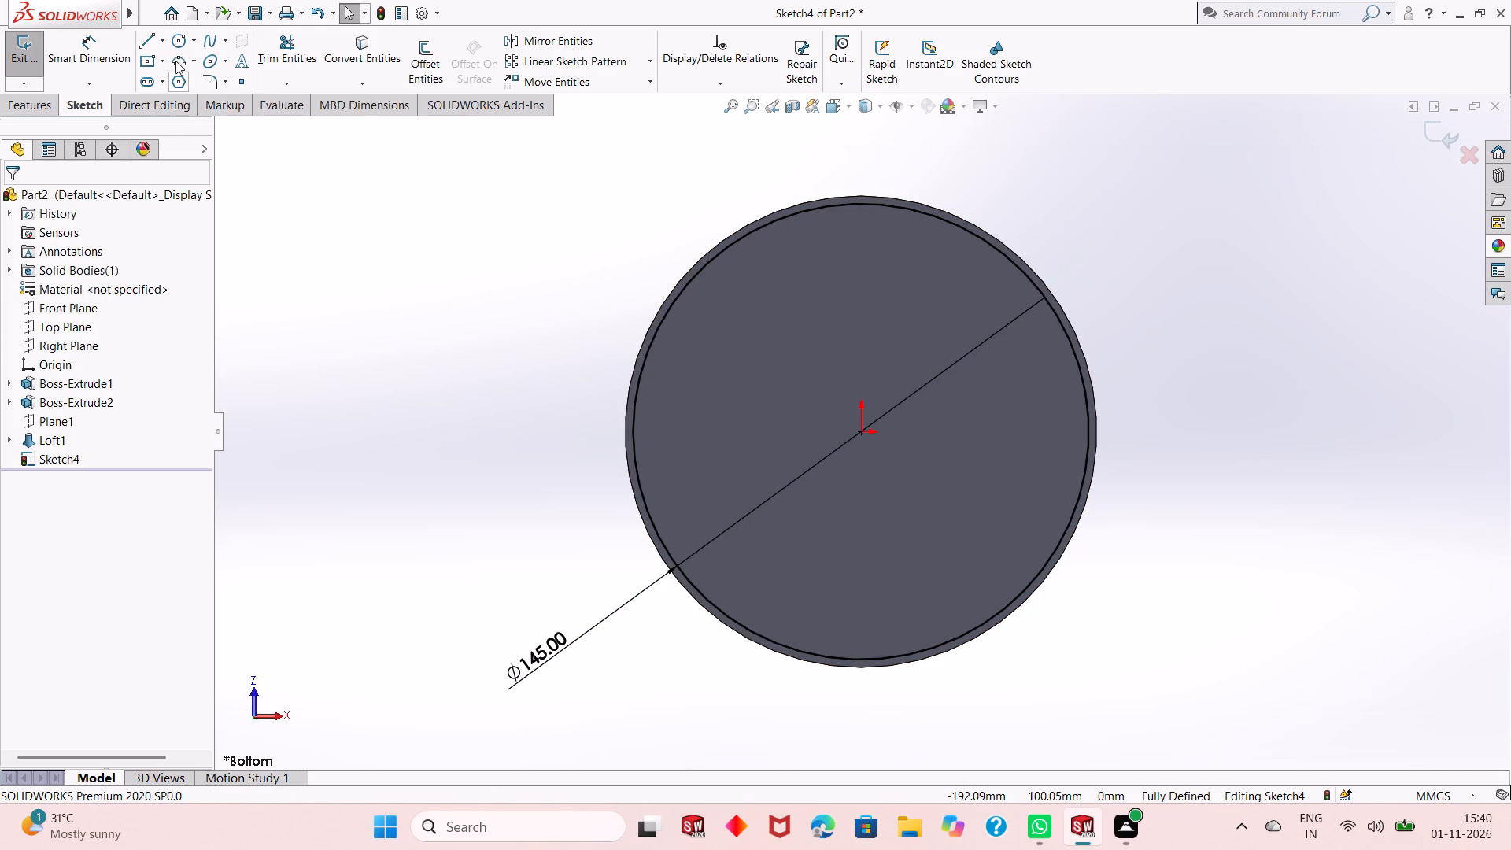
{"action": "left_click", "coordinate": [91, 62]}
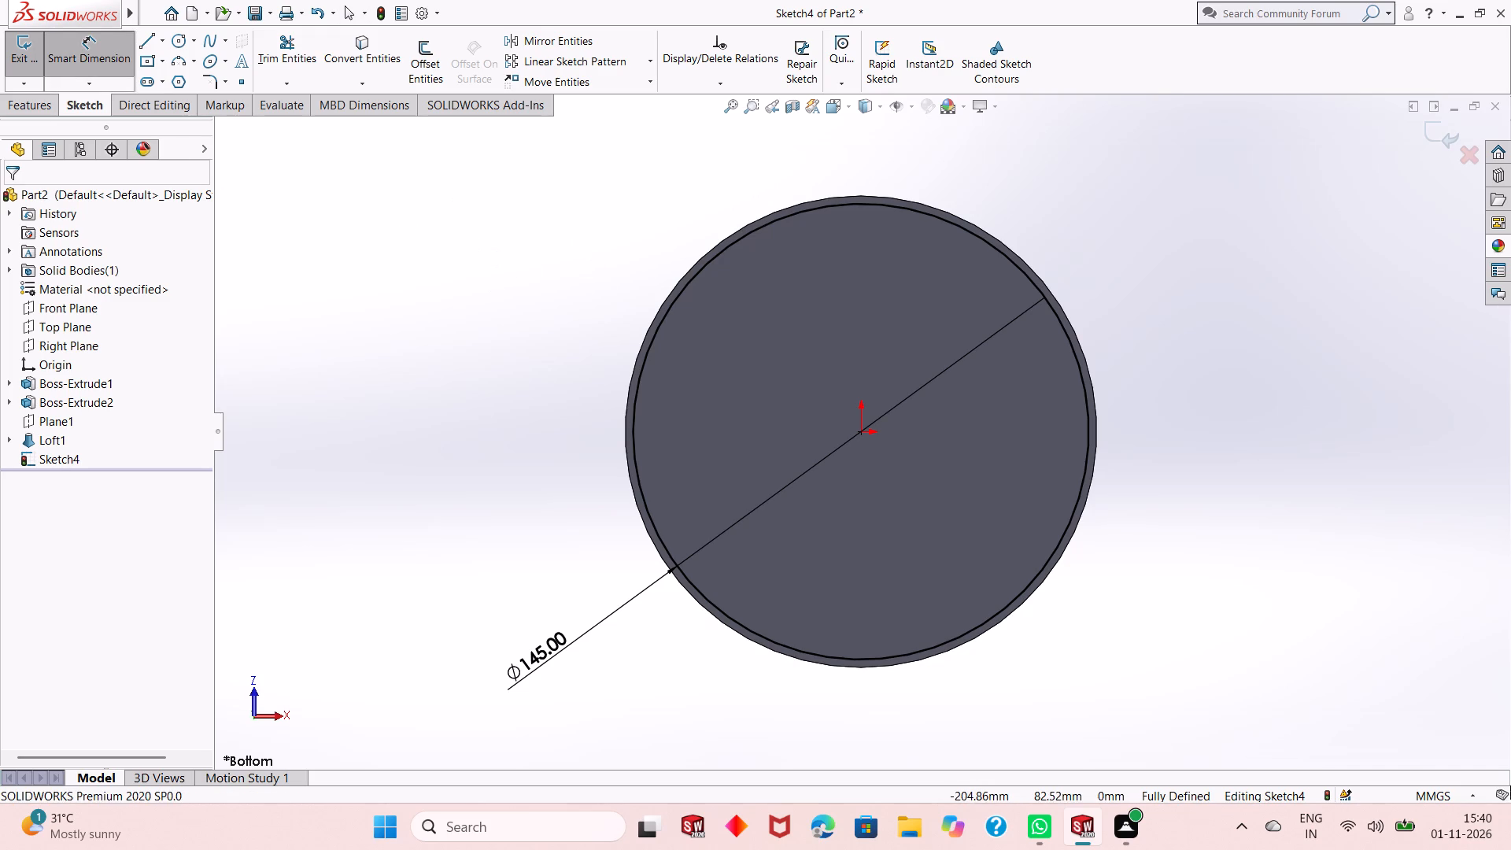
Extrude the 145 mm circle 5 mm downward from the base disc, merged with the existing body.
{"action": "left_click", "coordinate": [28, 102]}
{"action": "left_click", "coordinate": [28, 75]}
{"action": "middle_click_drag", "start_coordinate": [700, 226], "coordinate": [683, 338]}
{"action": "scroll", "coordinate": [671, 366], "scroll_direction": "up", "scroll_amount": 2}
{"action": "middle_click_drag", "start_coordinate": [671, 366], "coordinate": [682, 558]}
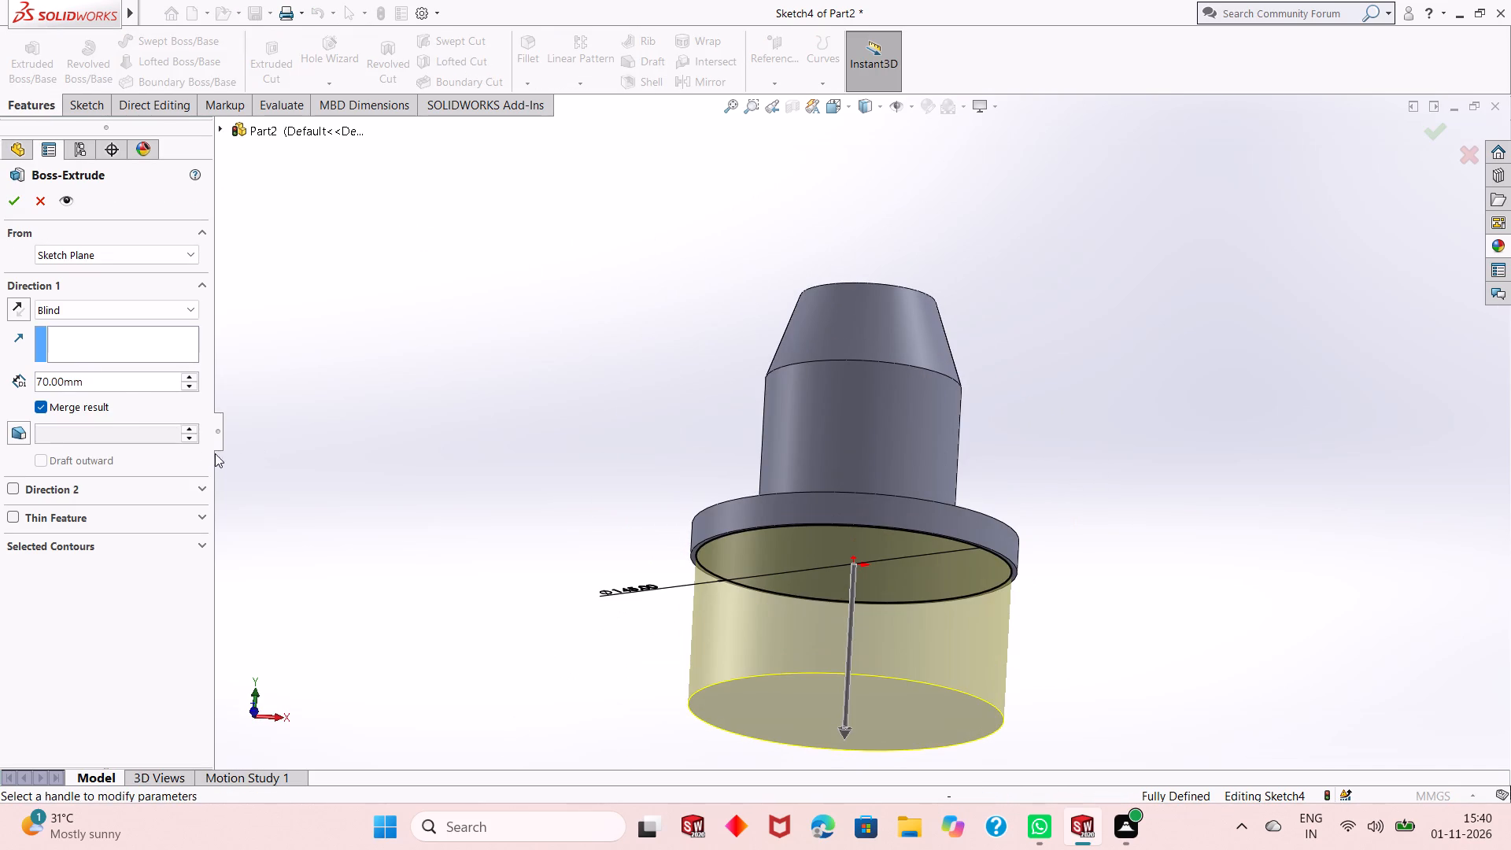
{"action": "left_click", "coordinate": [119, 390]}
{"action": "double_click", "coordinate": [113, 386]}
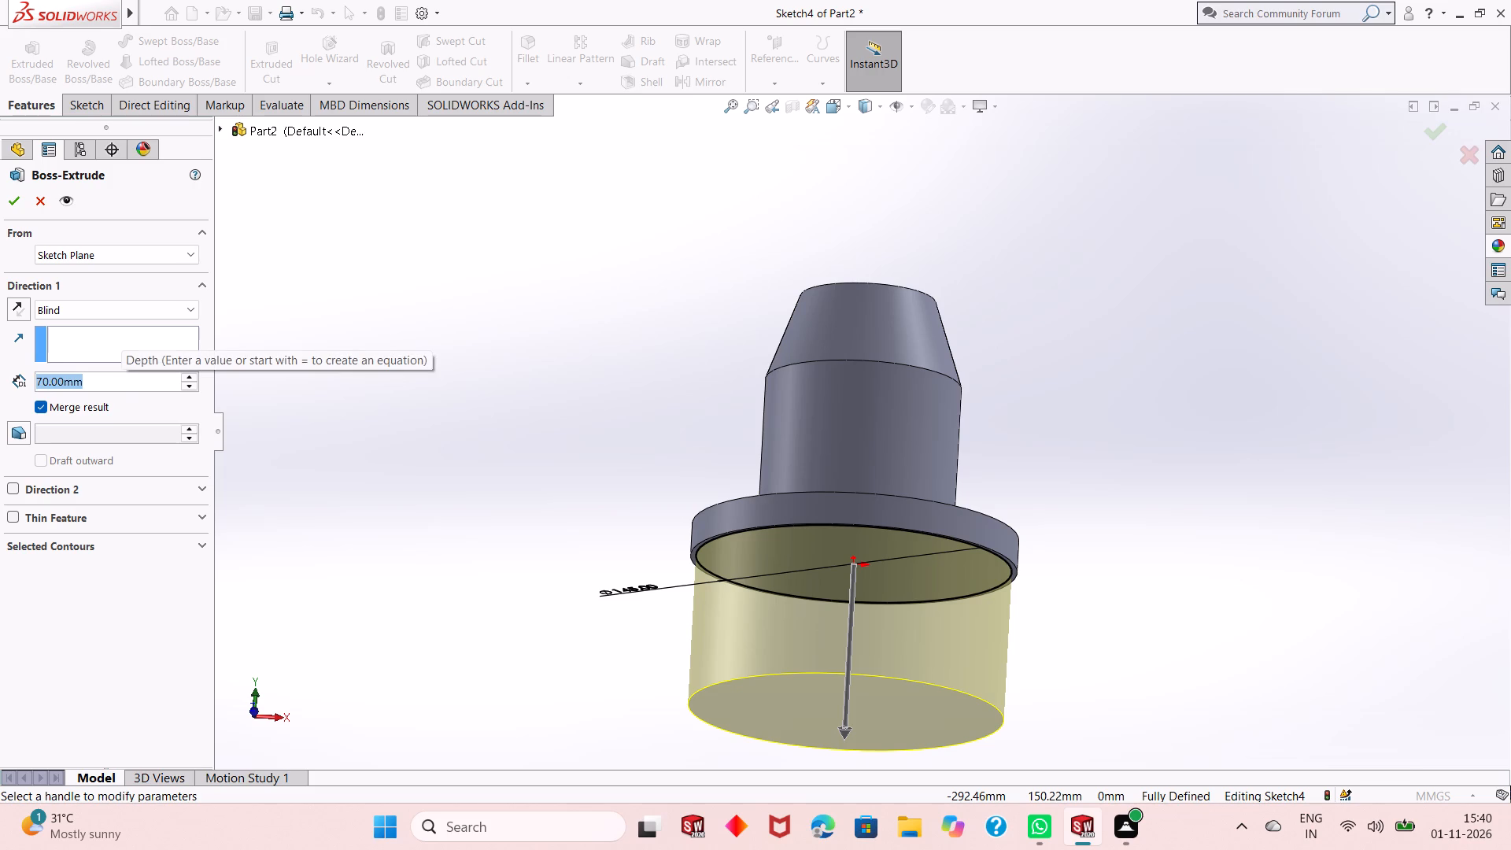
{"action": "key", "text": "5"}
{"action": "key", "text": "Return"}
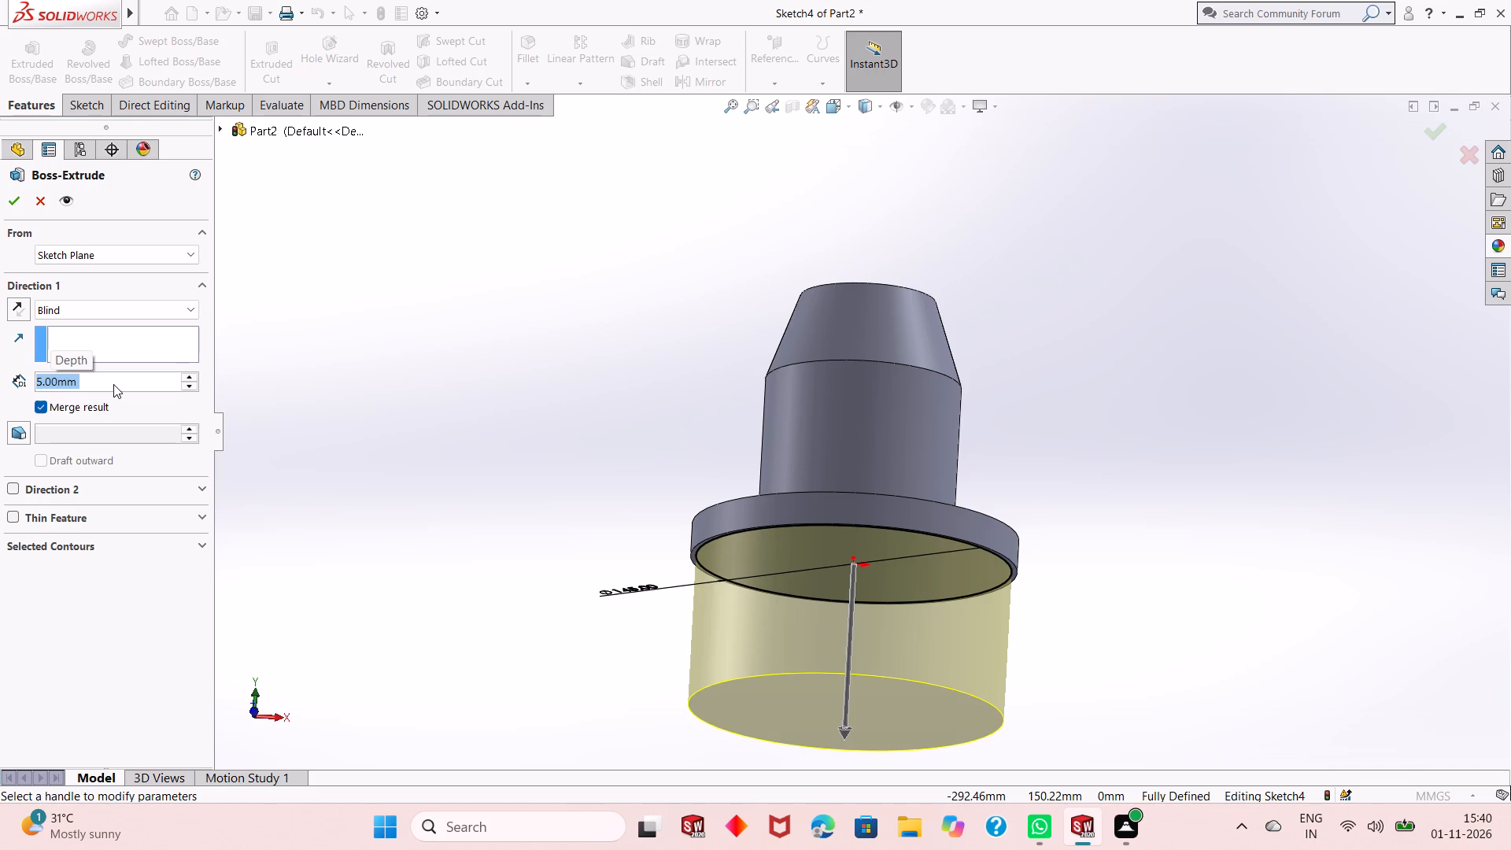
{"action": "left_click", "coordinate": [14, 201]}
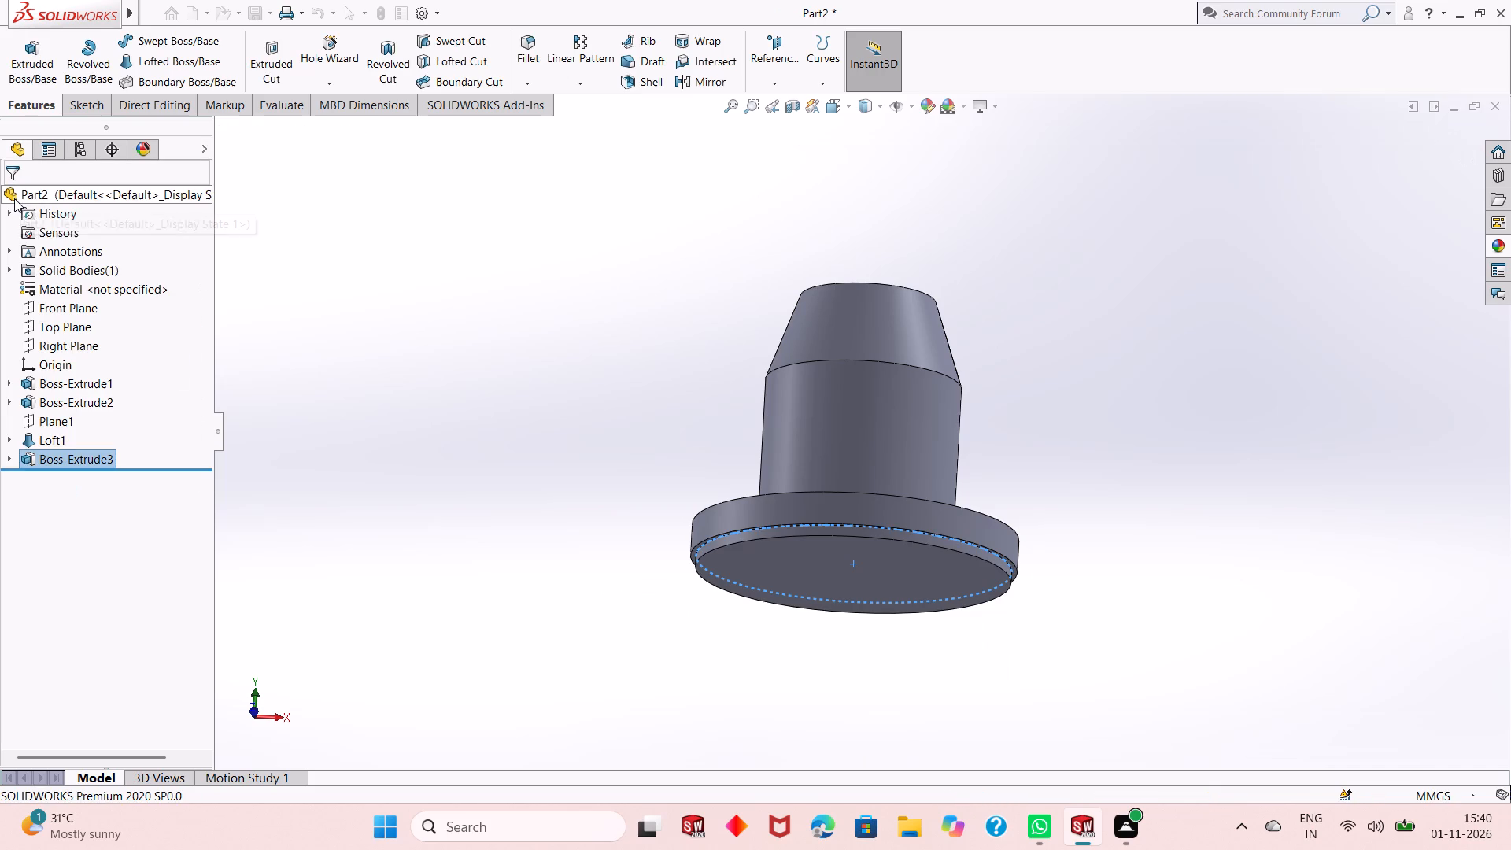
{"action": "left_click", "coordinate": [670, 518]}
Examine the underside of the part and the shallow step around its base from several oblique angles.
{"action": "scroll", "coordinate": [775, 545], "scroll_direction": "down", "scroll_amount": 1}
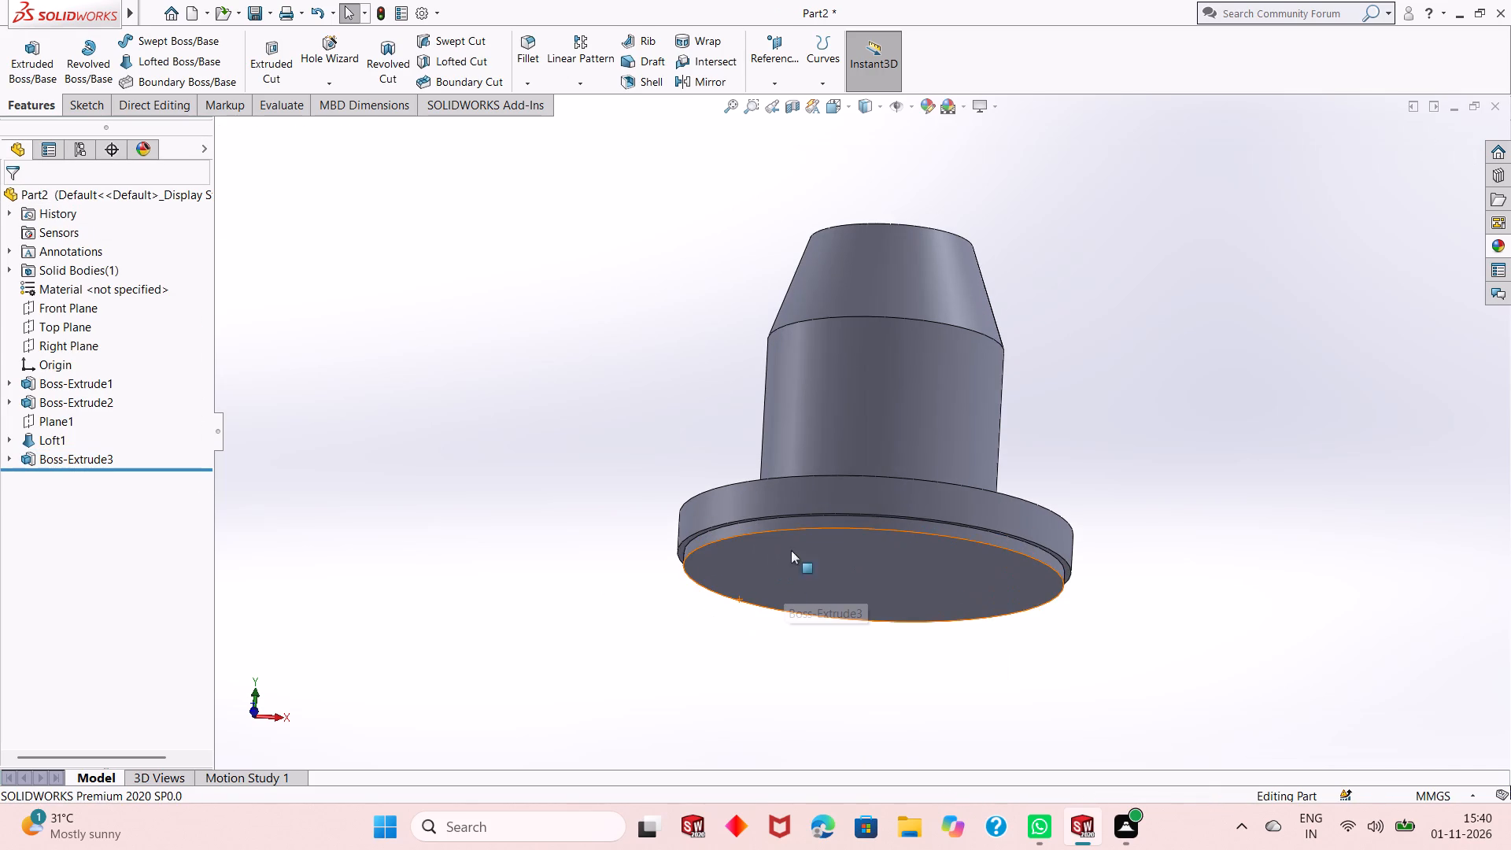
{"action": "scroll", "coordinate": [808, 490], "scroll_direction": "down", "scroll_amount": 1}
{"action": "middle_click_drag", "start_coordinate": [975, 669], "coordinate": [1047, 504]}
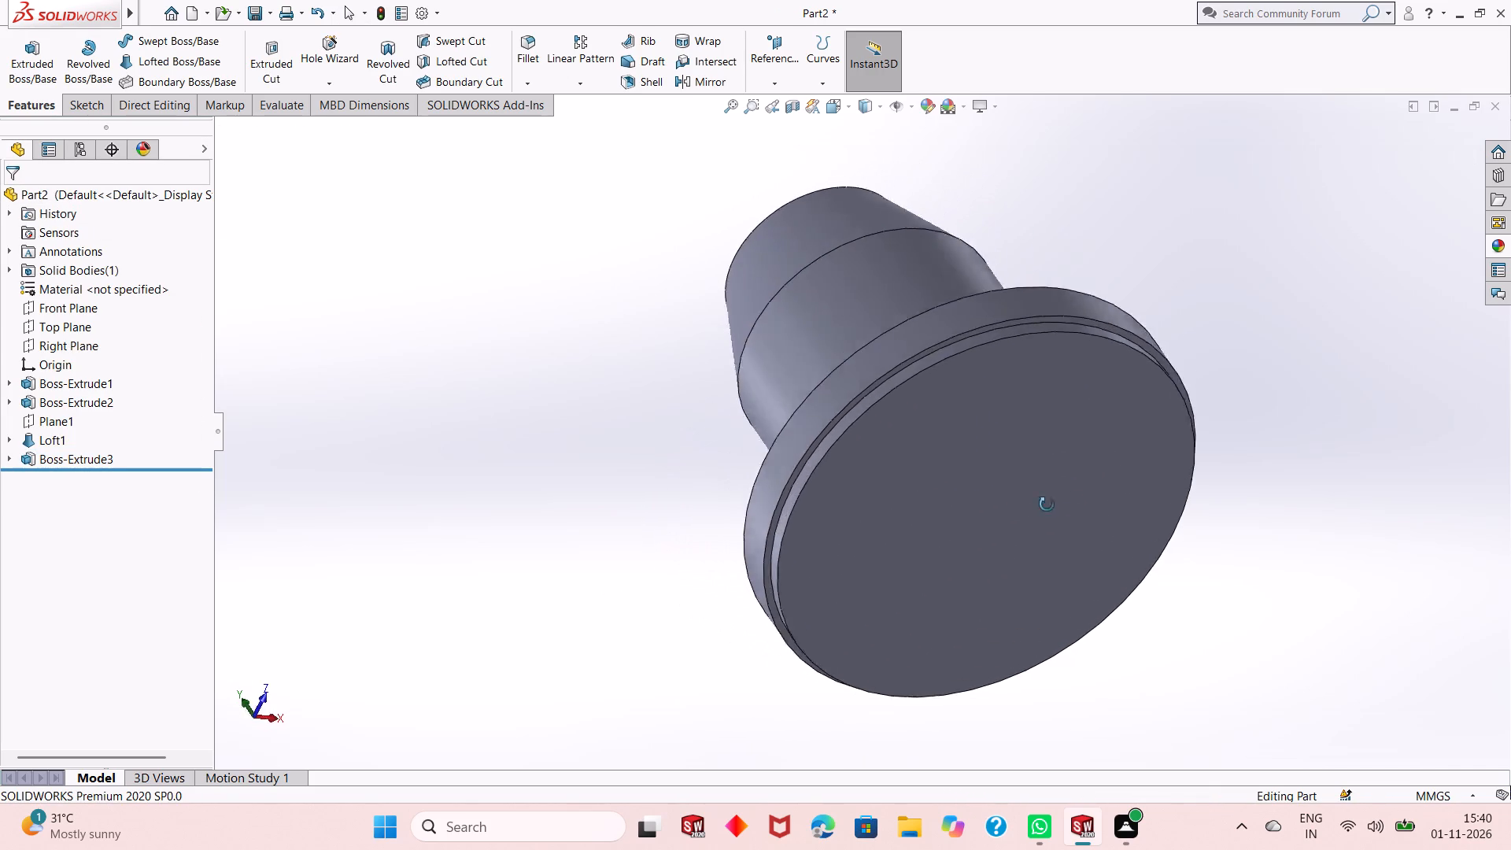
{"action": "middle_click_drag", "start_coordinate": [1047, 504], "coordinate": [908, 538]}
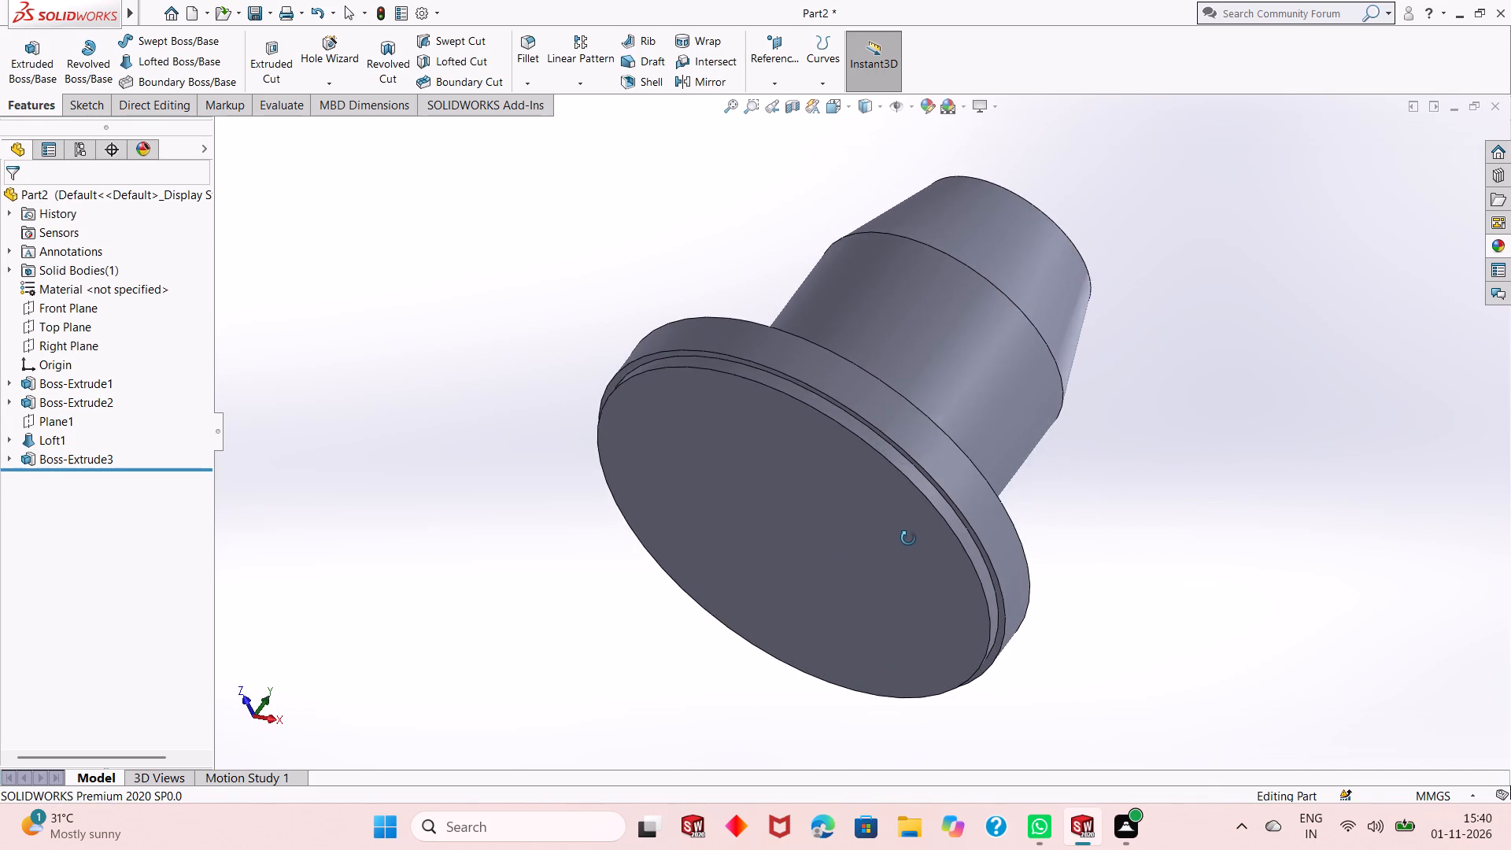
{"action": "middle_click_drag", "start_coordinate": [908, 538], "coordinate": [952, 598]}
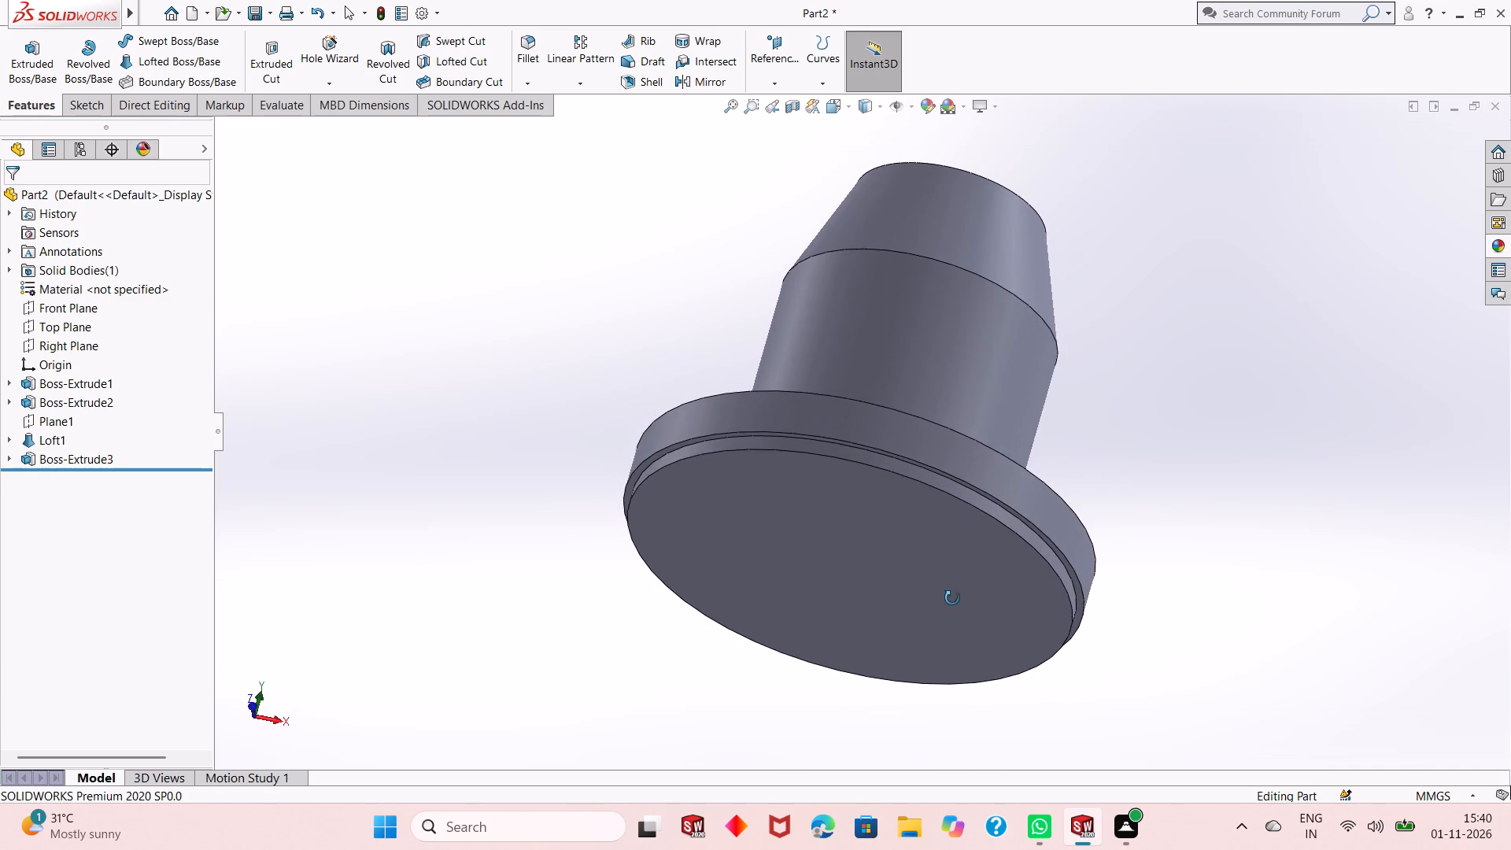
{"action": "middle_click_drag", "start_coordinate": [952, 598], "coordinate": [951, 585]}
{"action": "scroll", "coordinate": [877, 468], "scroll_direction": "down", "scroll_amount": 5}
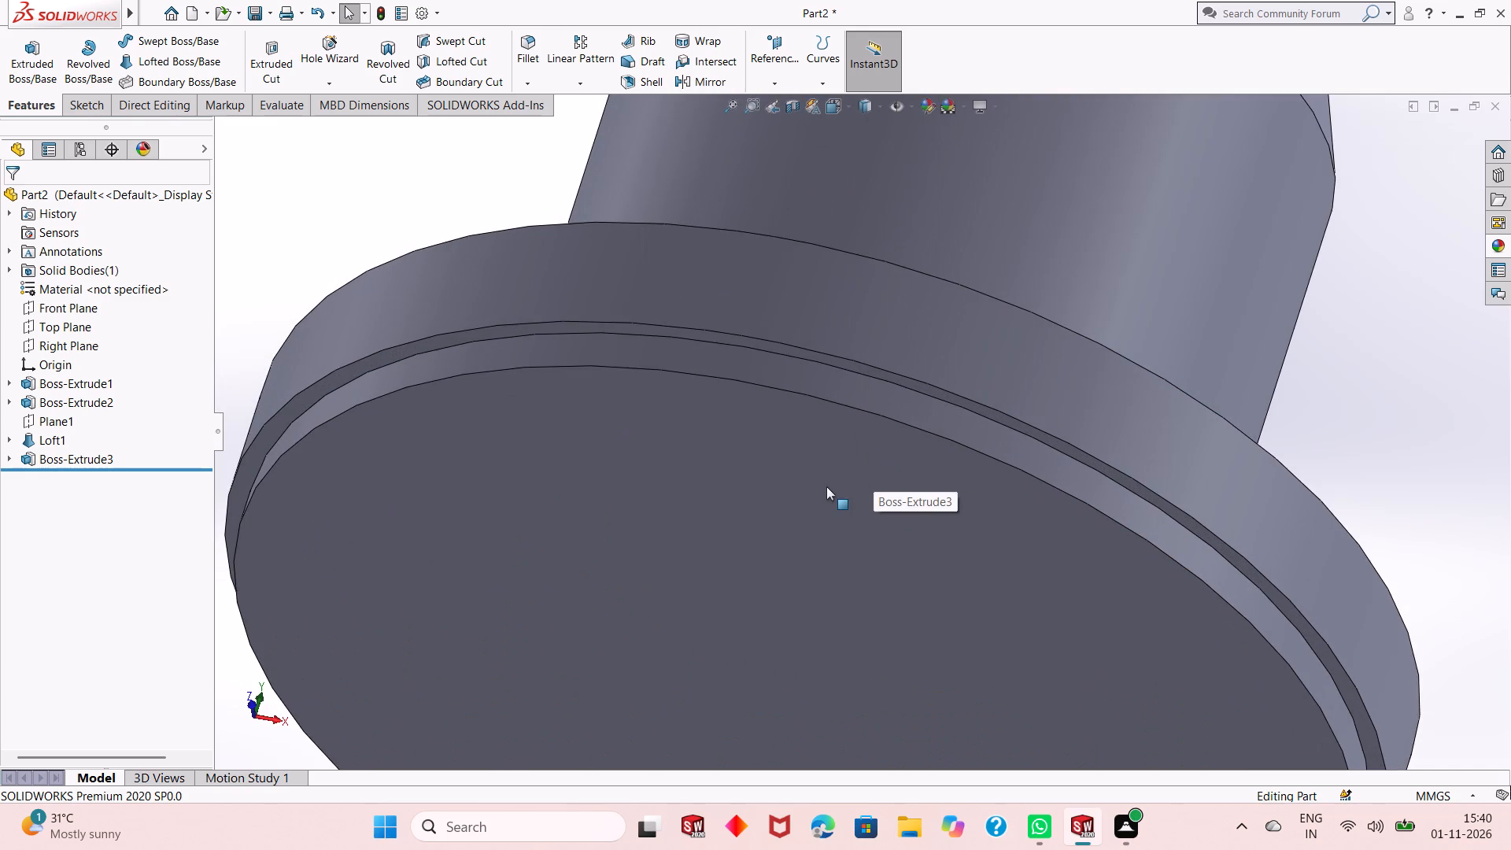
{"action": "scroll", "coordinate": [822, 490], "scroll_direction": "up", "scroll_amount": 6}
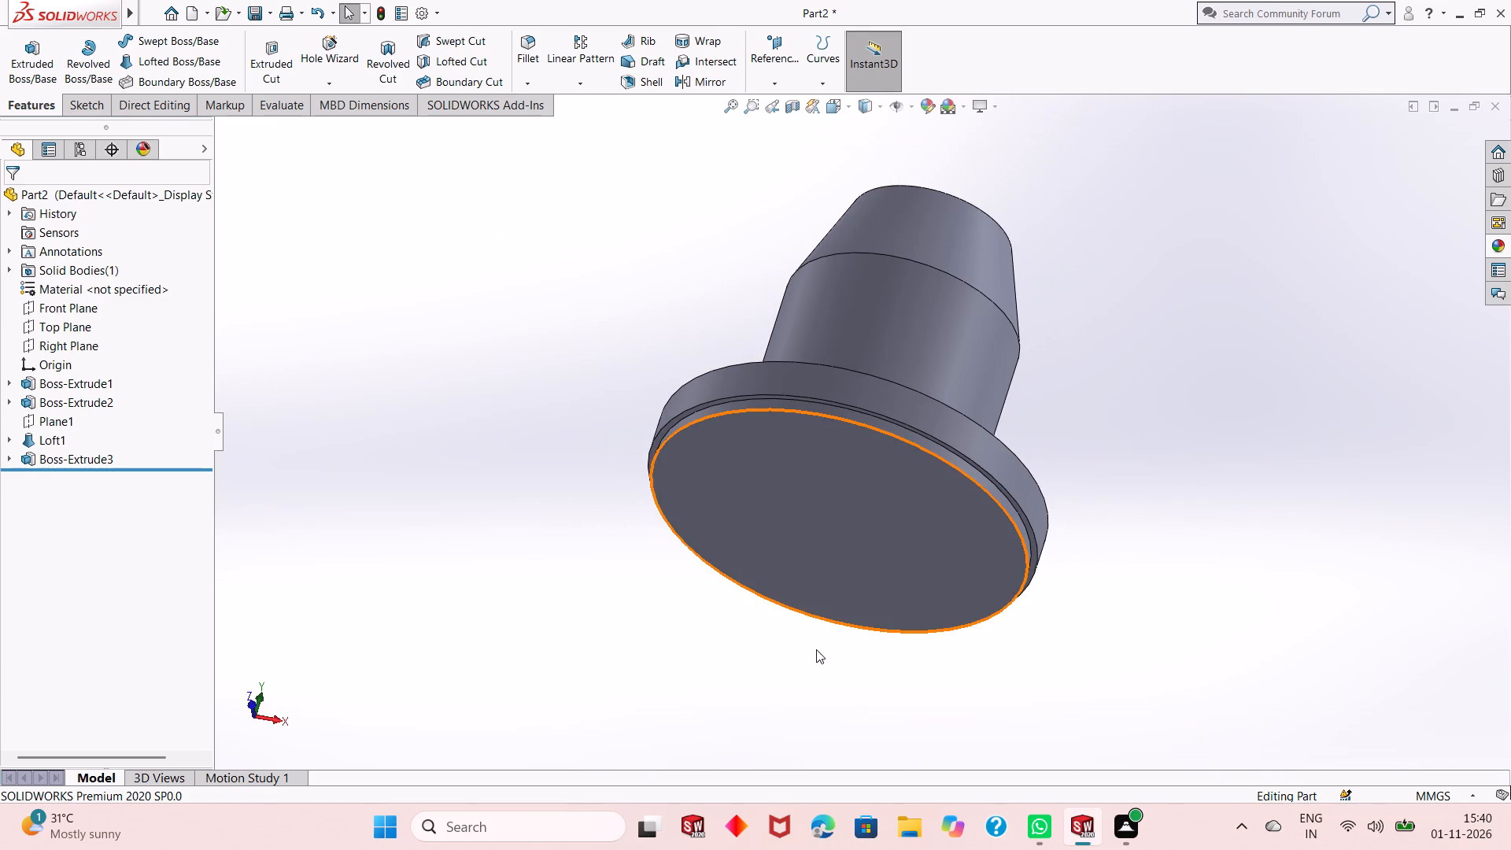
{"action": "middle_click", "coordinate": [816, 651]}
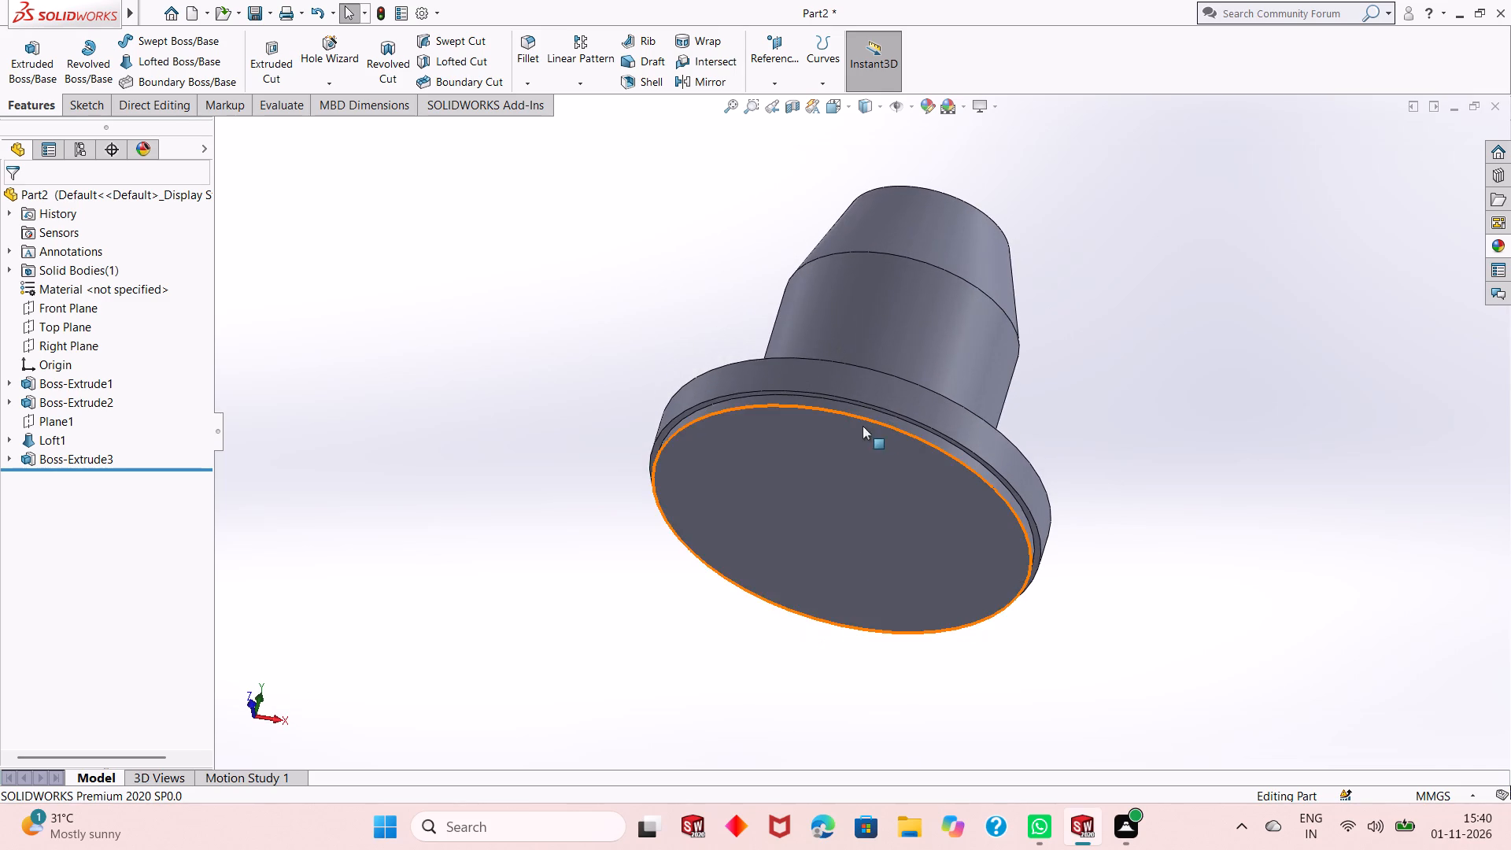
{"action": "middle_click_drag", "start_coordinate": [874, 435], "coordinate": [878, 475]}
{"action": "scroll", "coordinate": [874, 447], "scroll_direction": "down", "scroll_amount": 2}
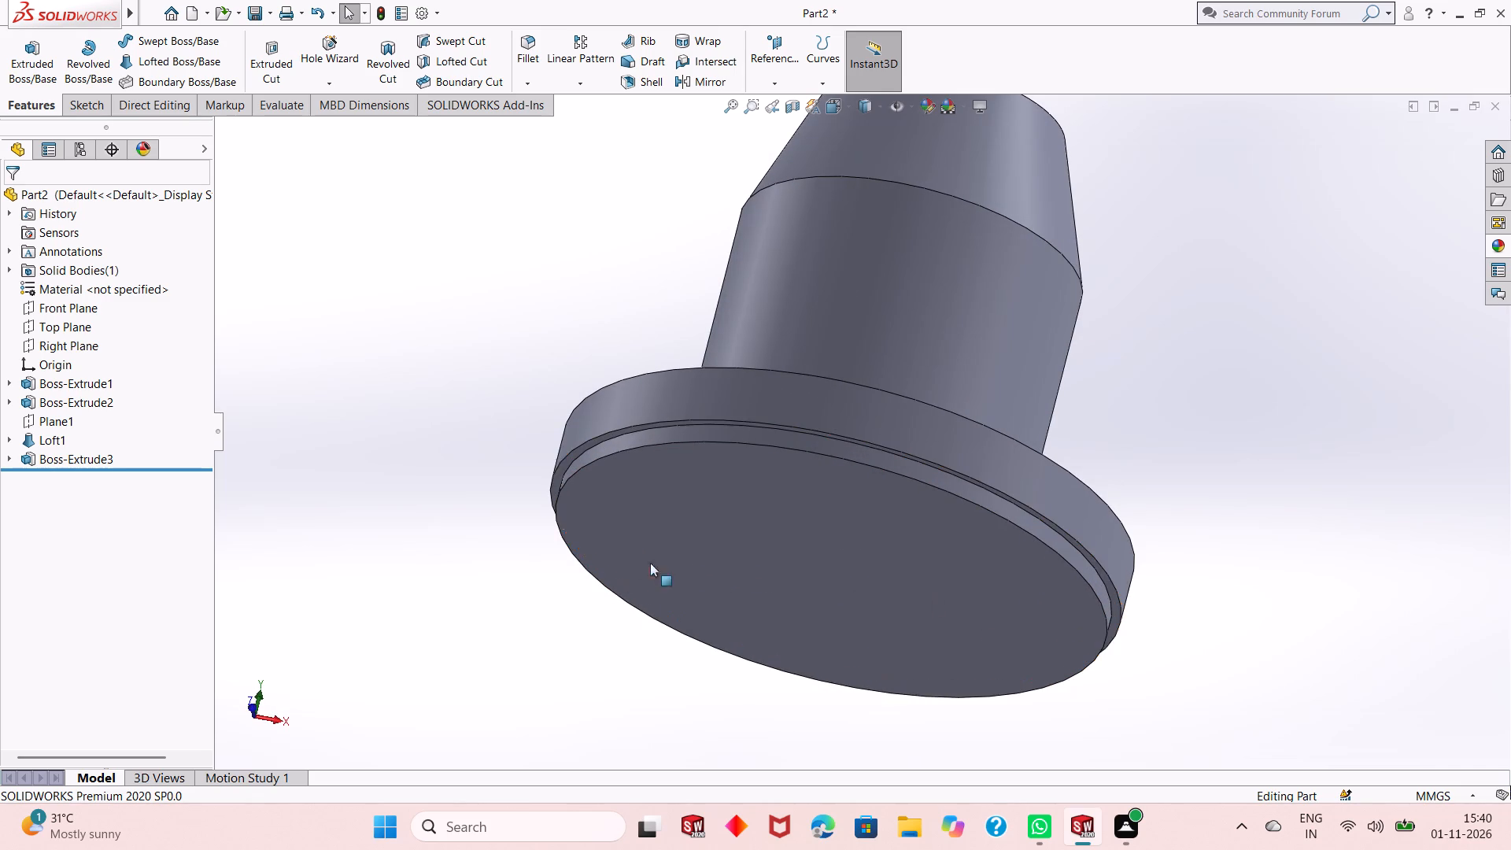
{"action": "scroll", "coordinate": [763, 564], "scroll_direction": "up", "scroll_amount": 1}
{"action": "middle_click_drag", "start_coordinate": [1133, 466], "coordinate": [1129, 466]}
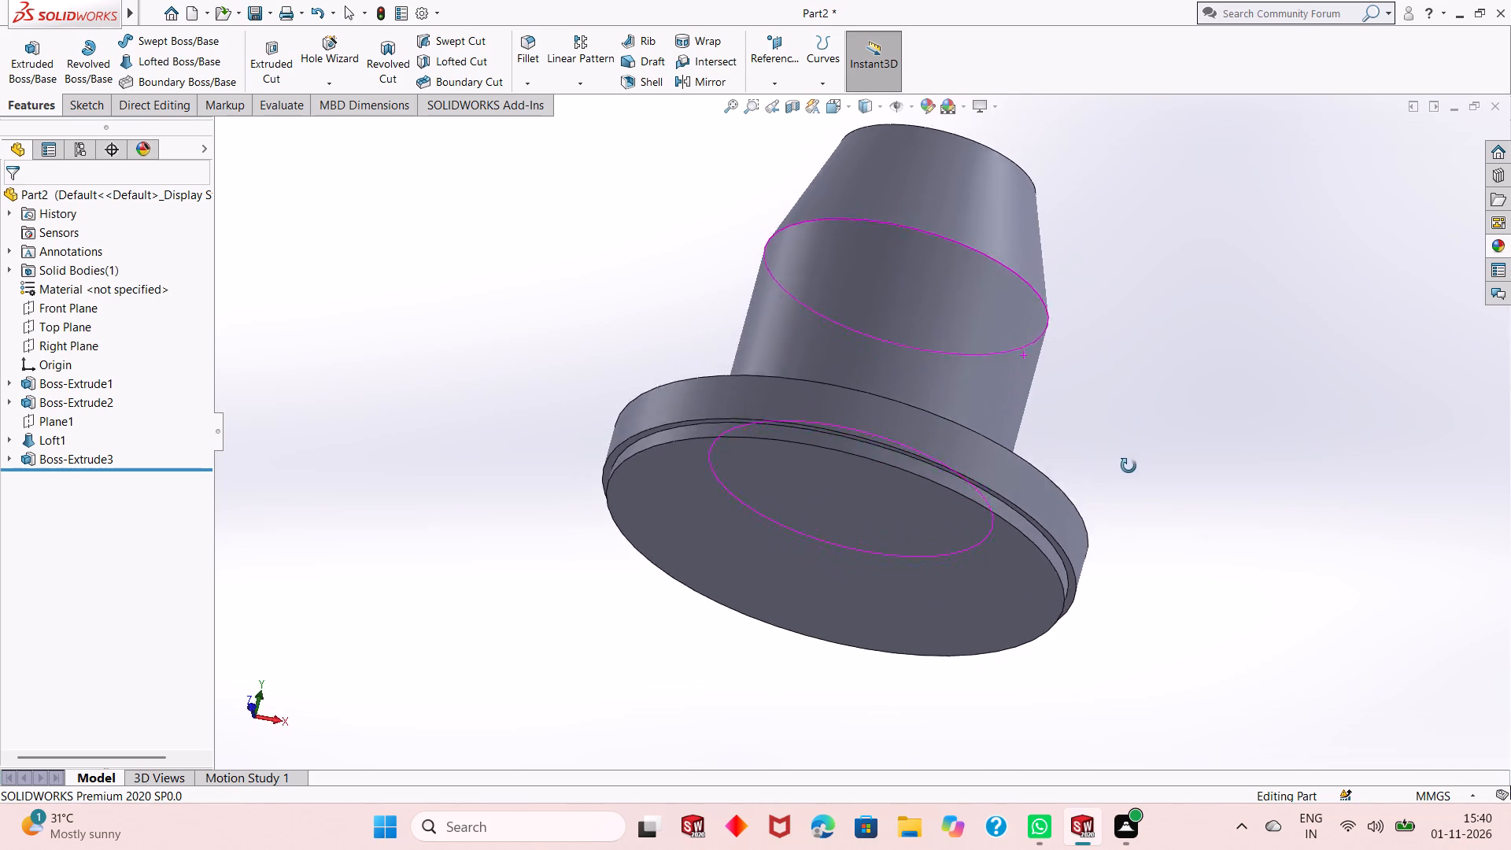
Examine the whole stepped part from above, from the side and from below.
{"action": "middle_click_drag", "start_coordinate": [1129, 466], "coordinate": [1094, 608]}
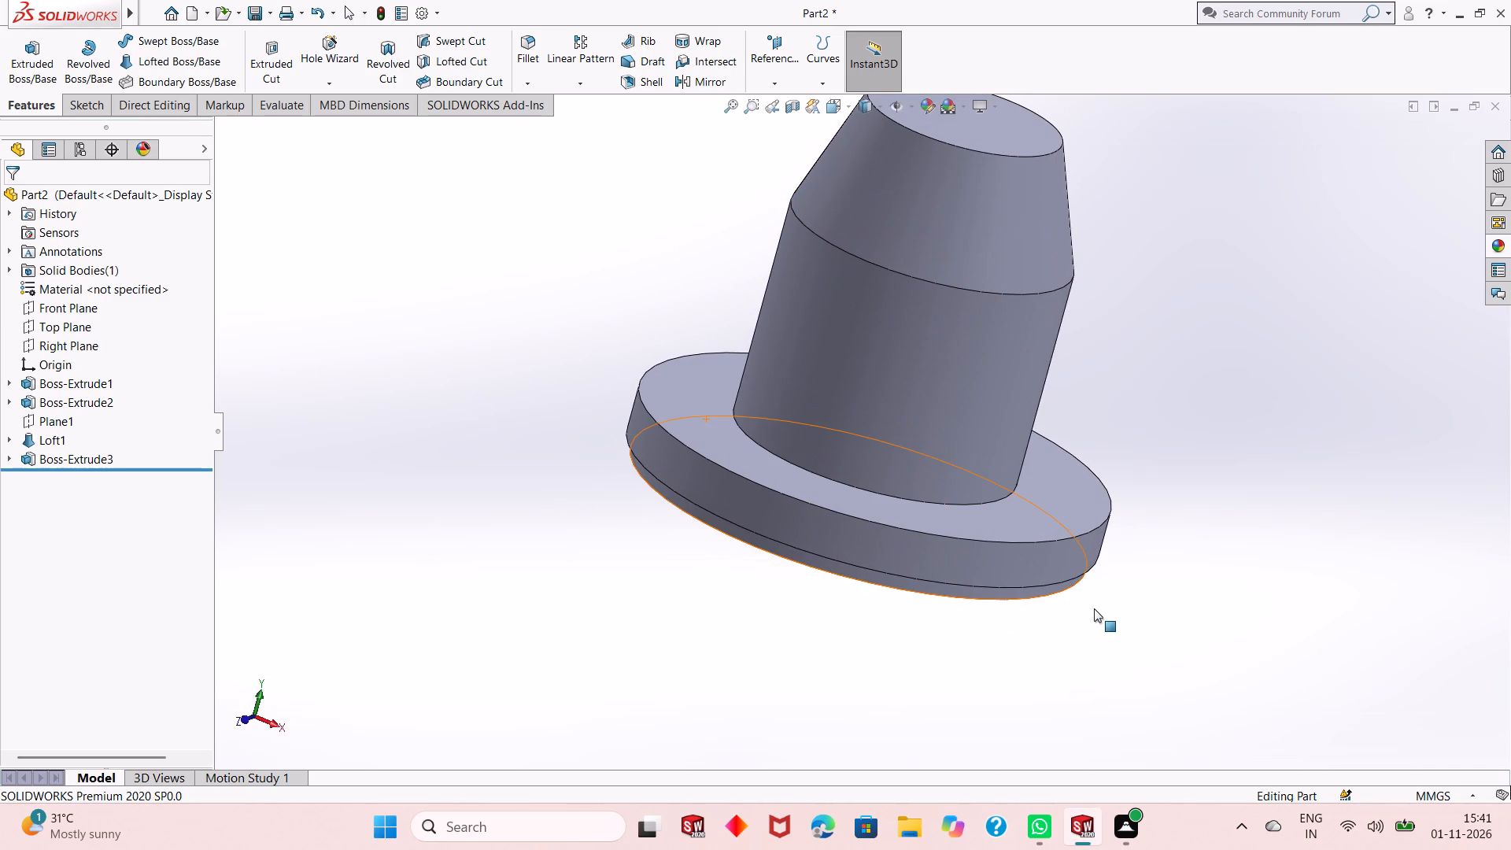
{"action": "middle_click_drag", "start_coordinate": [1092, 553], "coordinate": [1068, 585]}
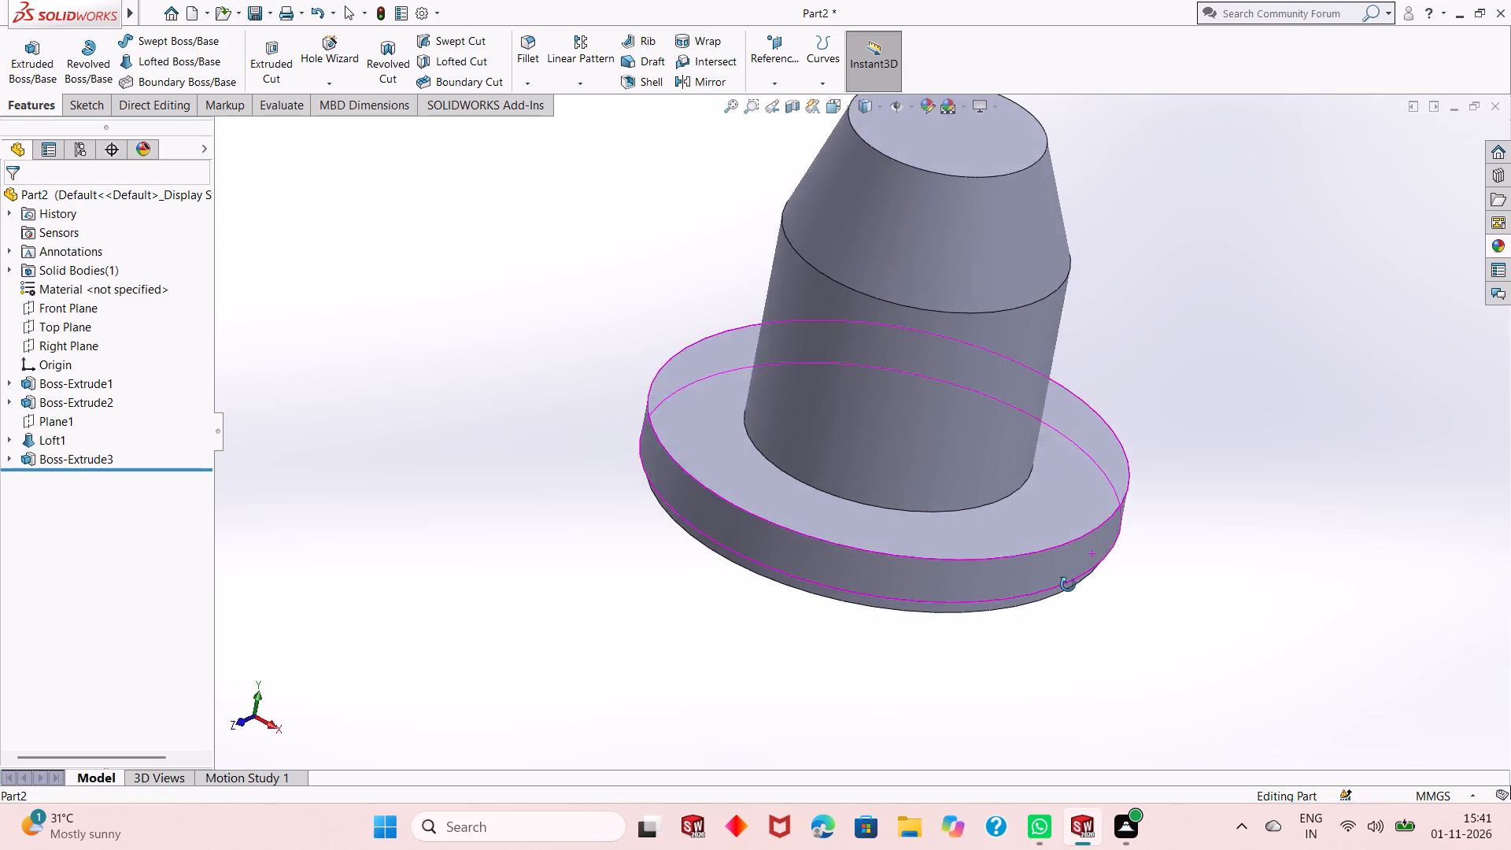
{"action": "middle_click_drag", "start_coordinate": [1068, 585], "coordinate": [1116, 575]}
{"action": "scroll", "coordinate": [888, 535], "scroll_direction": "up", "scroll_amount": 2}
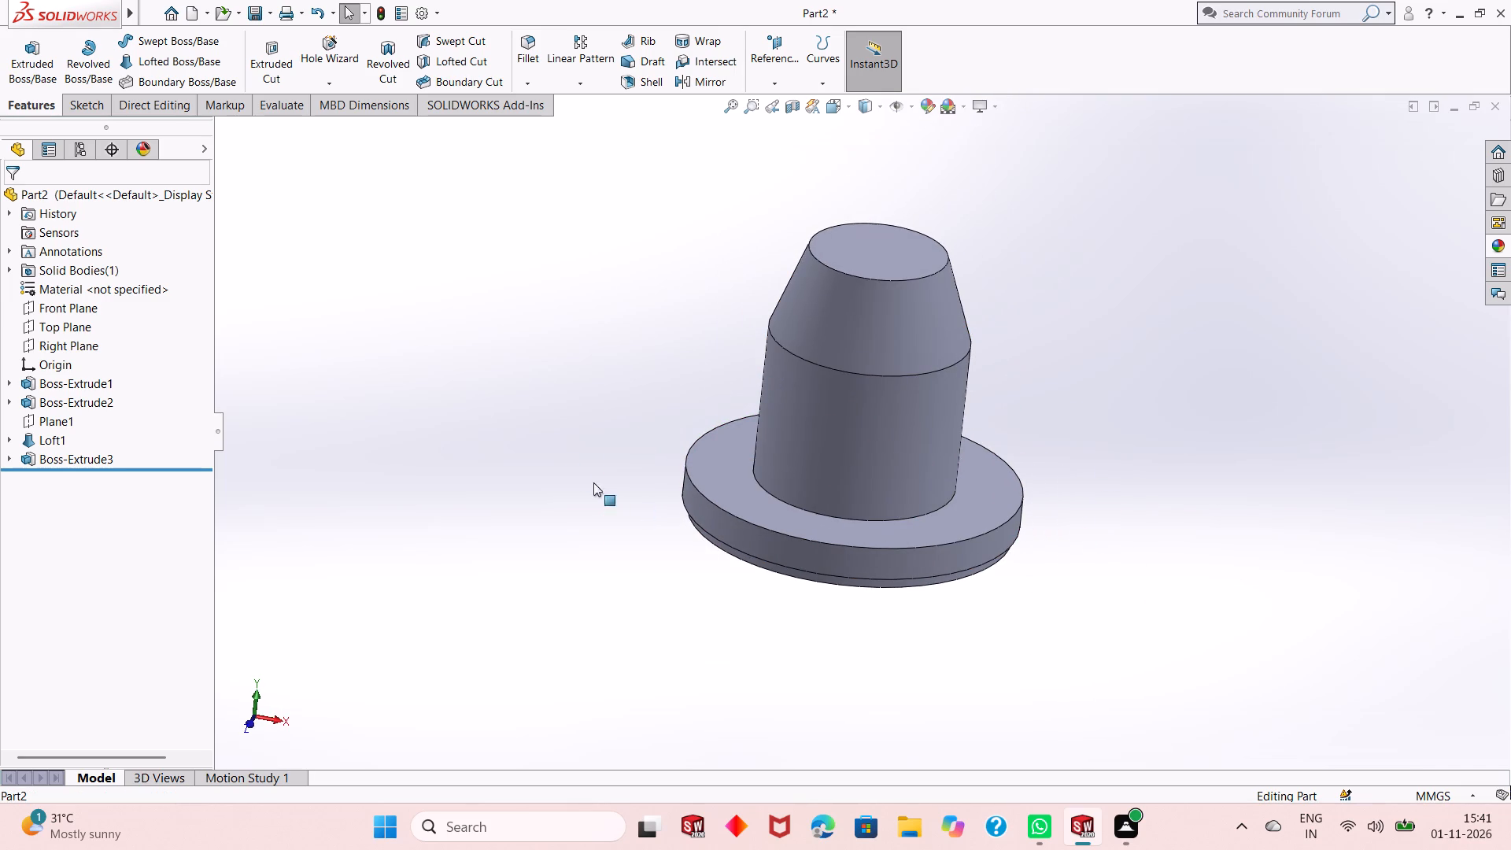
{"action": "scroll", "coordinate": [716, 372], "scroll_direction": "down", "scroll_amount": 1}
{"action": "scroll", "coordinate": [874, 491], "scroll_direction": "down", "scroll_amount": 1}
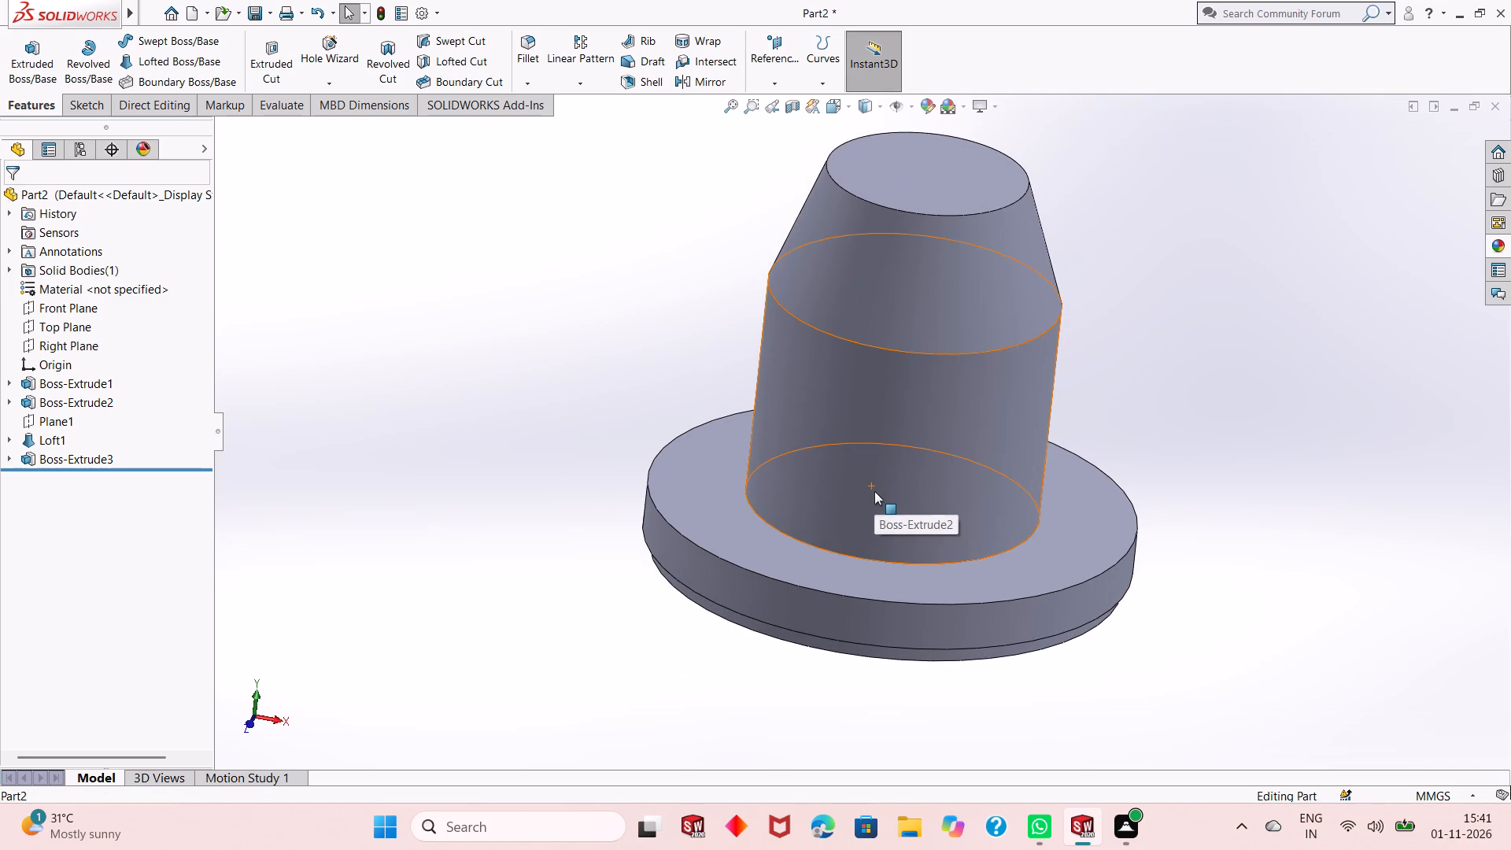
{"action": "scroll", "coordinate": [874, 491], "scroll_direction": "up", "scroll_amount": 1}
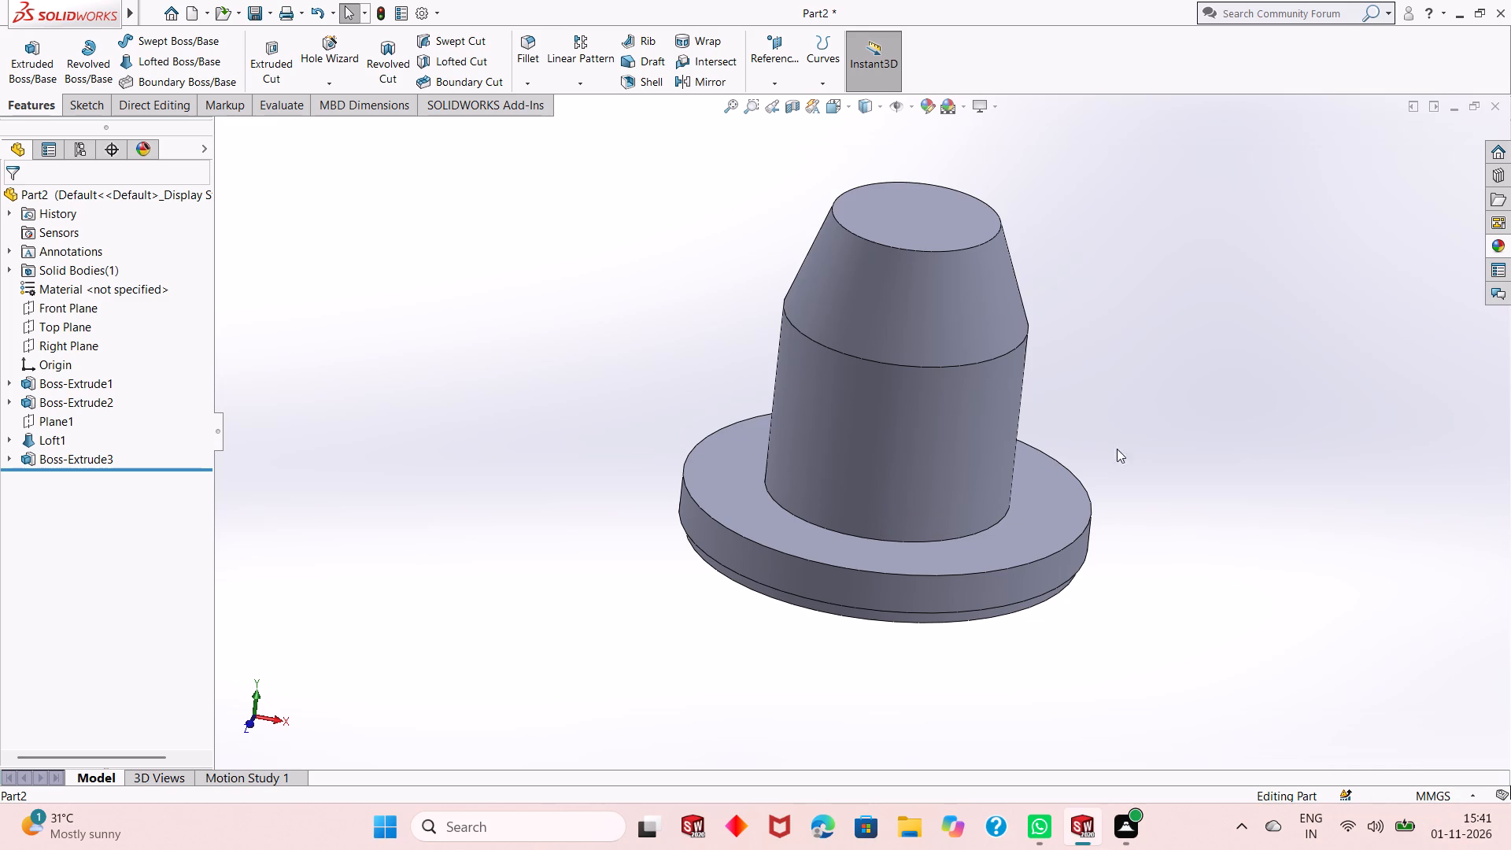
{"action": "scroll", "coordinate": [944, 452], "scroll_direction": "up", "scroll_amount": 2}
{"action": "scroll", "coordinate": [890, 305], "scroll_direction": "down", "scroll_amount": 3}
{"action": "middle_click_drag", "start_coordinate": [897, 552], "coordinate": [886, 498]}
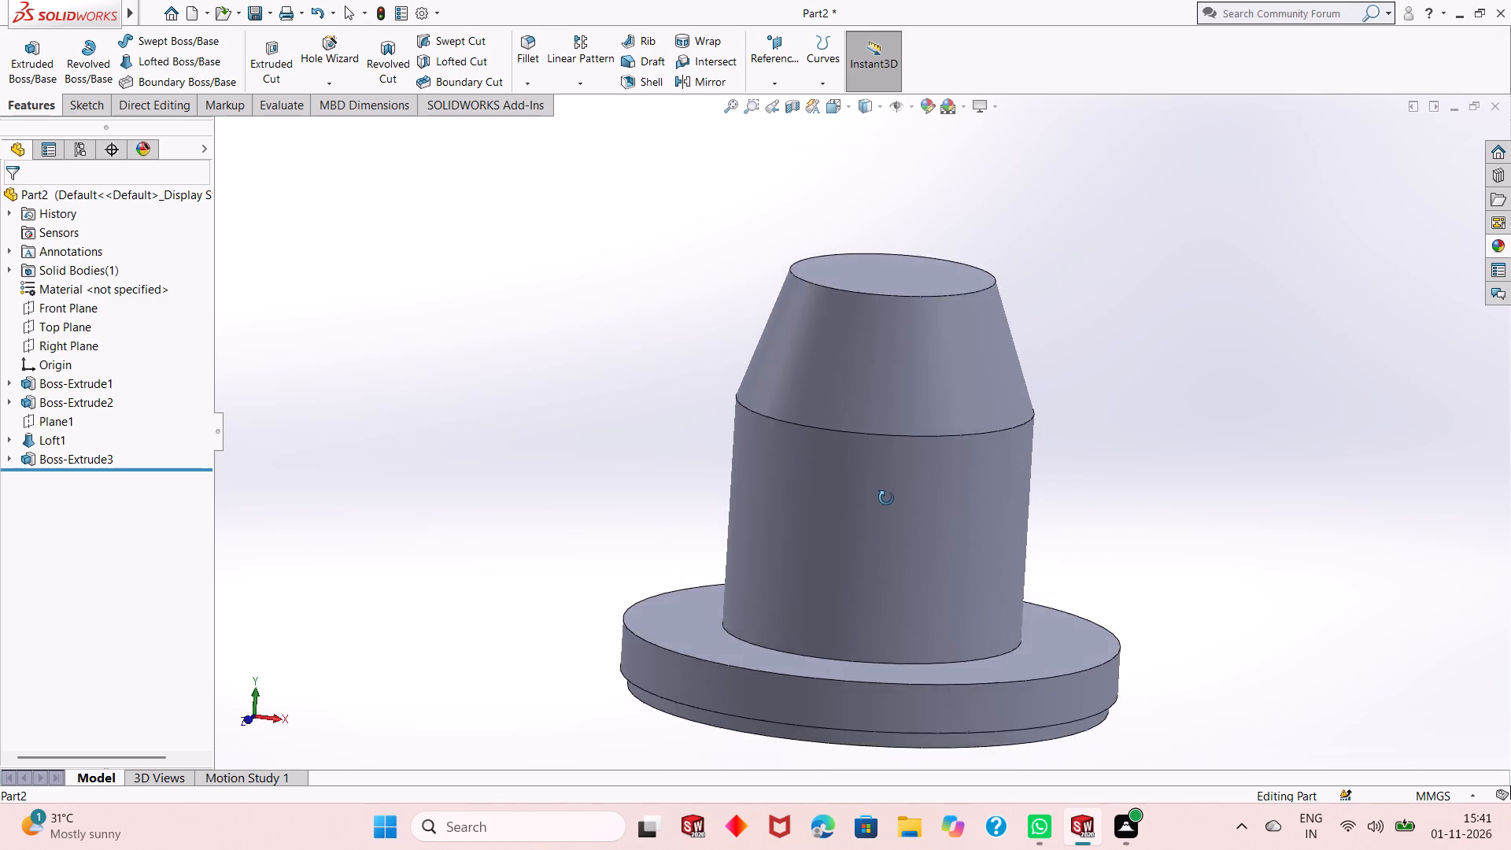
{"action": "middle_click_drag", "start_coordinate": [886, 498], "coordinate": [903, 555]}
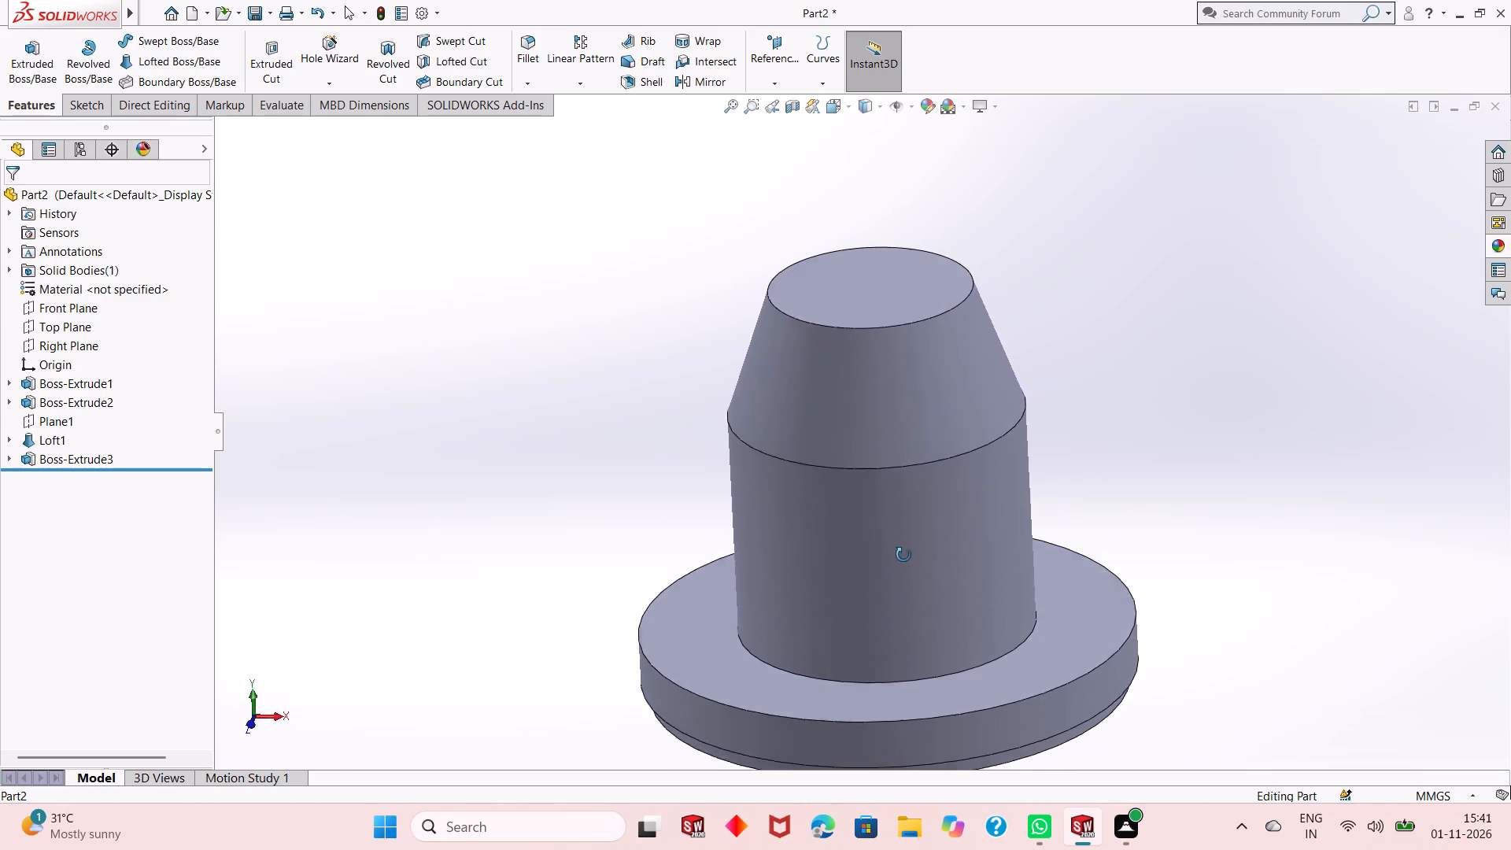
{"action": "middle_click_drag", "start_coordinate": [903, 555], "coordinate": [900, 582]}
{"action": "scroll", "coordinate": [900, 582], "scroll_direction": "up", "scroll_amount": 2}
{"action": "middle_click_drag", "start_coordinate": [984, 608], "coordinate": [982, 407]}
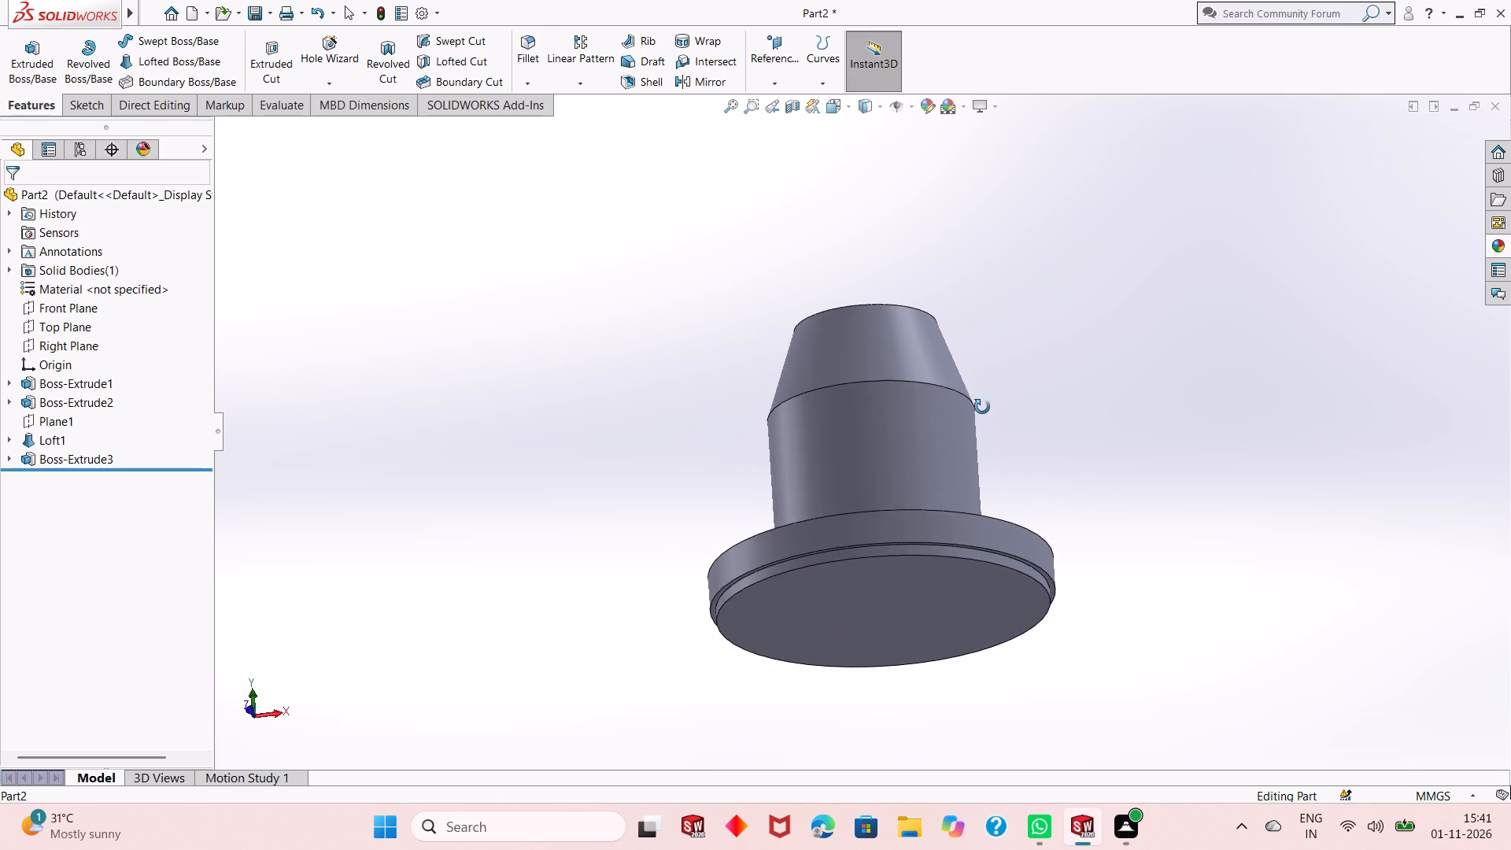
Start a sketch on the base disc's upper ring-shaped face and view it face-on.
{"action": "middle_click_drag", "start_coordinate": [982, 407], "coordinate": [1002, 565]}
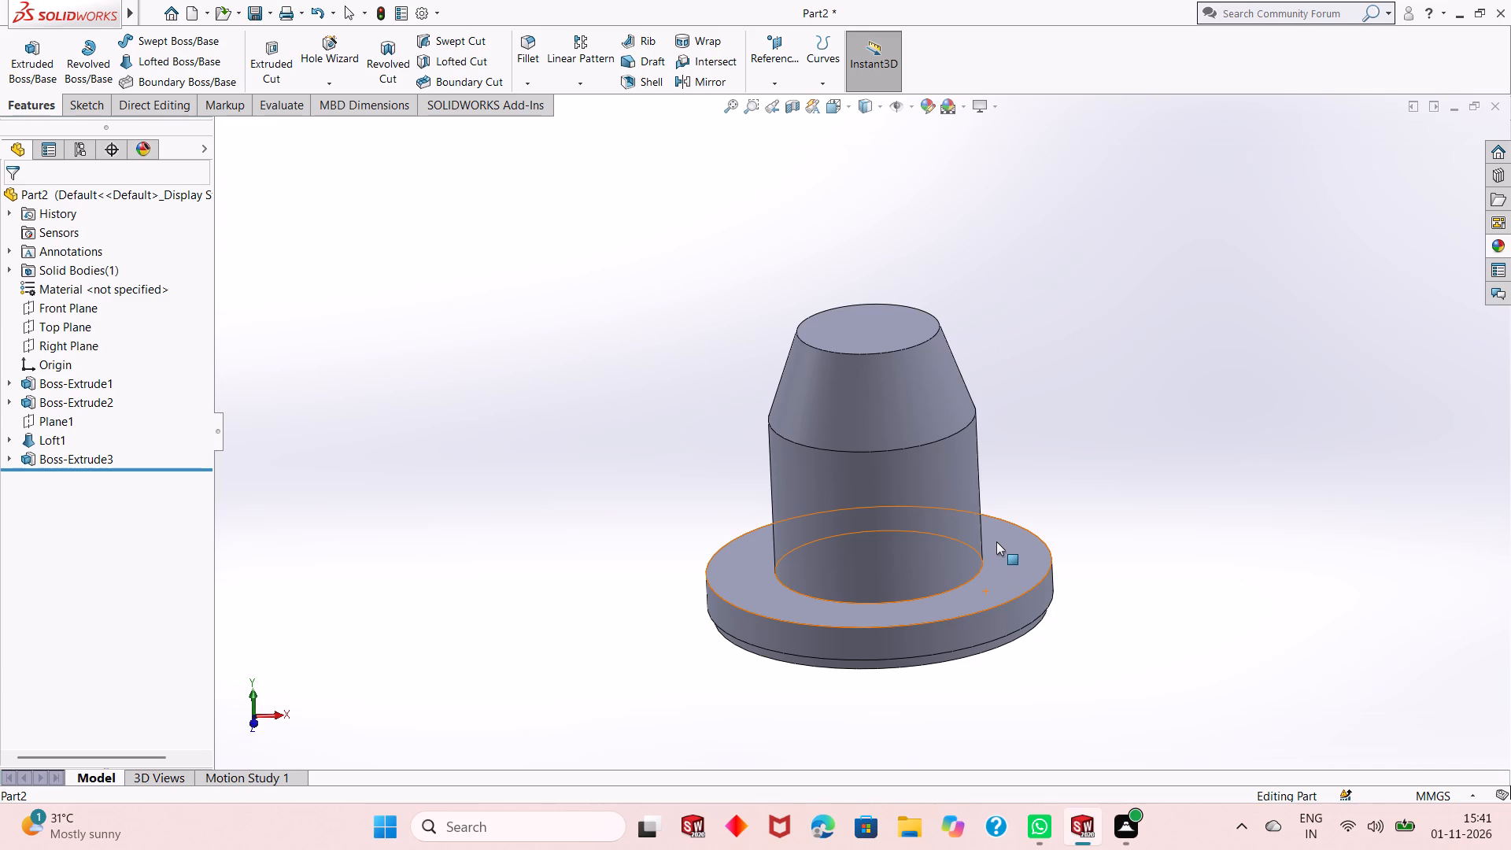
{"action": "middle_click_drag", "start_coordinate": [996, 541], "coordinate": [1018, 606]}
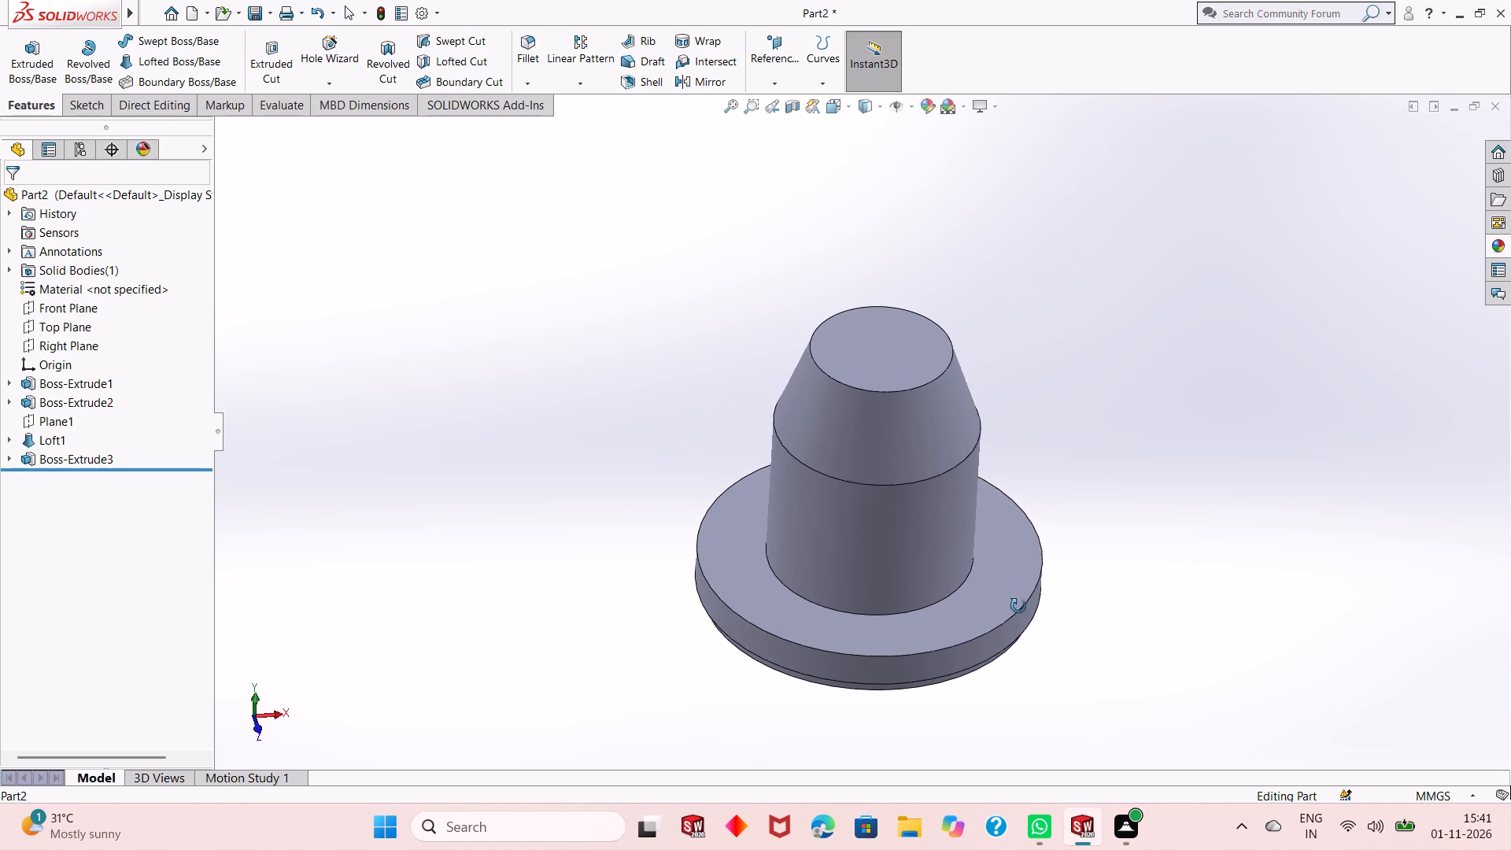
{"action": "middle_click_drag", "start_coordinate": [1018, 606], "coordinate": [1023, 624]}
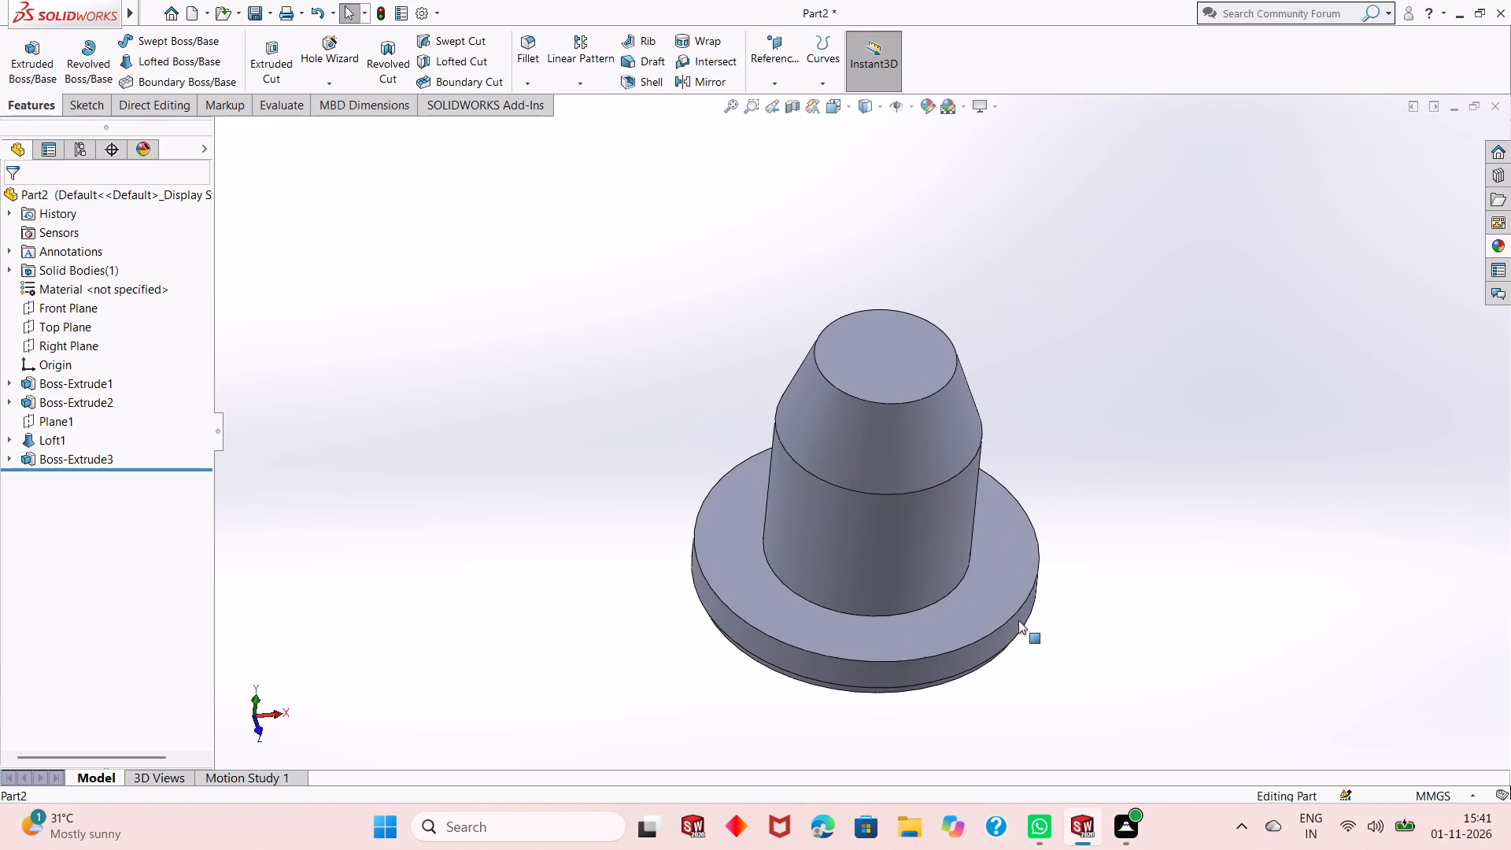
{"action": "left_click", "coordinate": [1008, 567]}
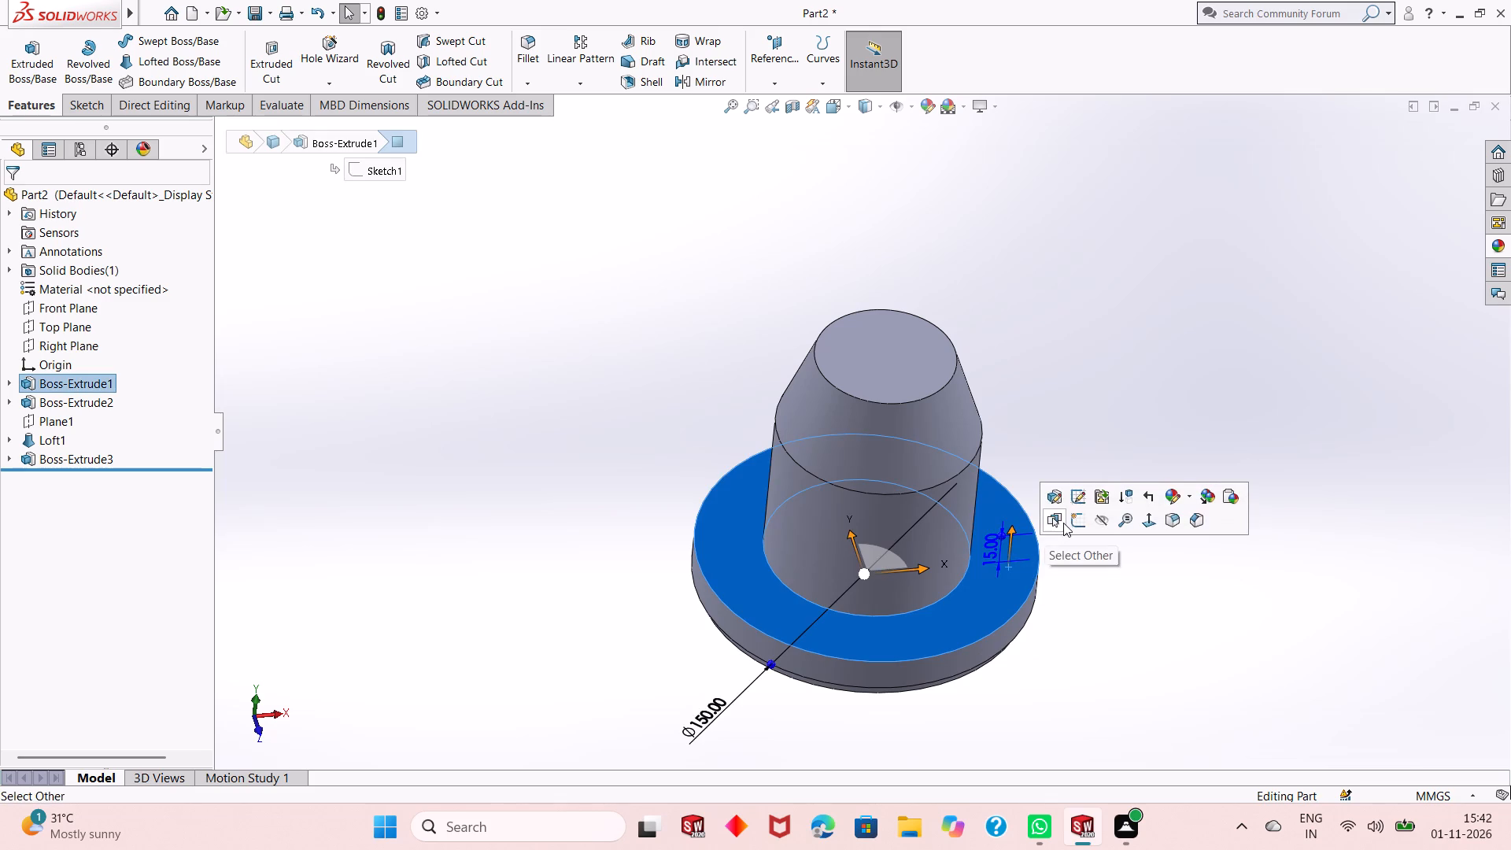
{"action": "left_click", "coordinate": [1077, 527]}
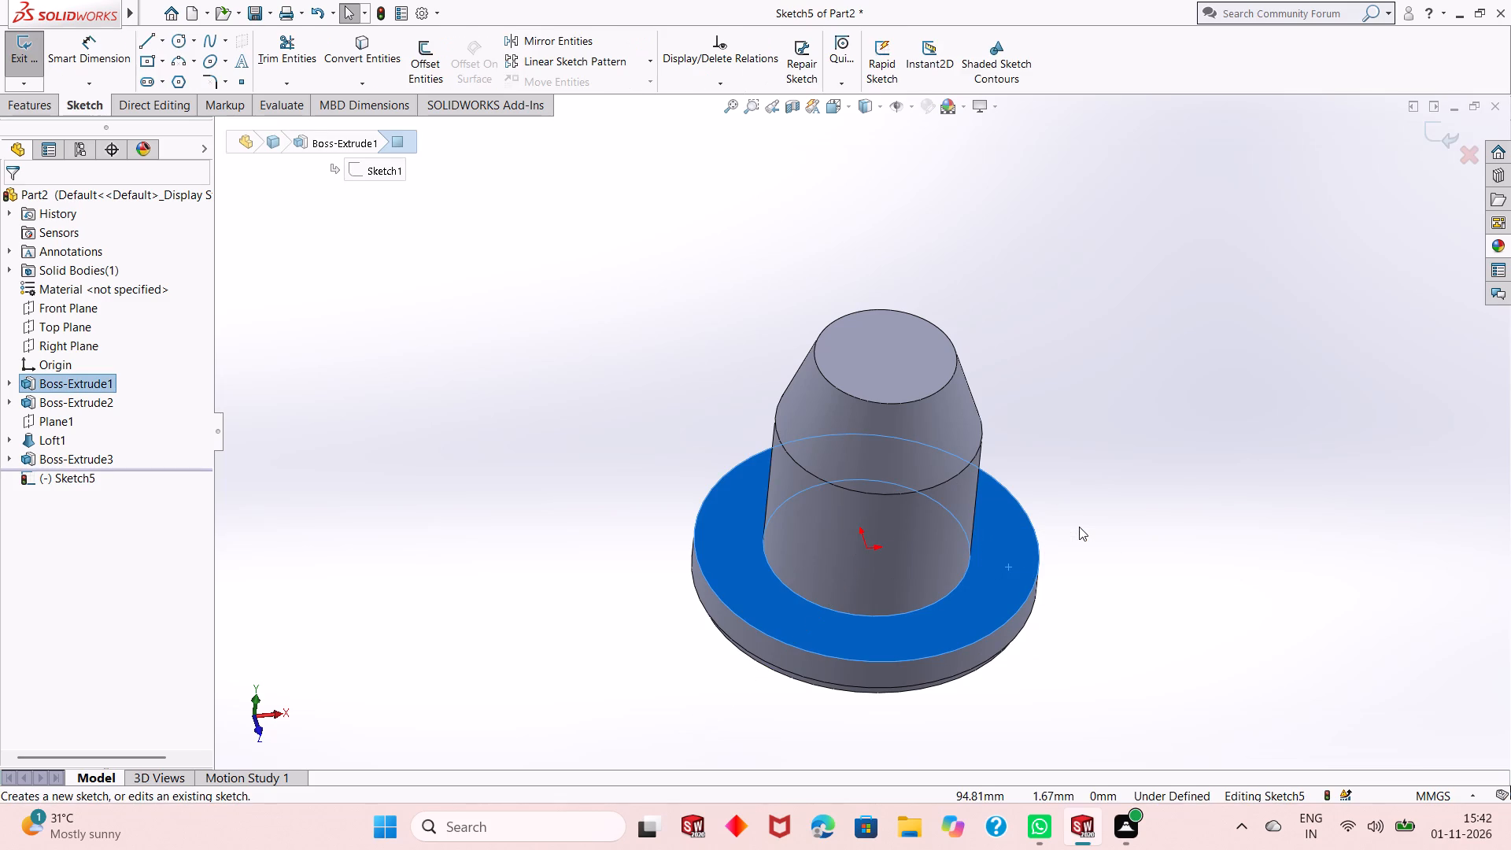
{"action": "key", "text": "ctrl+8"}
{"action": "scroll", "coordinate": [911, 569], "scroll_direction": "up", "scroll_amount": 2}
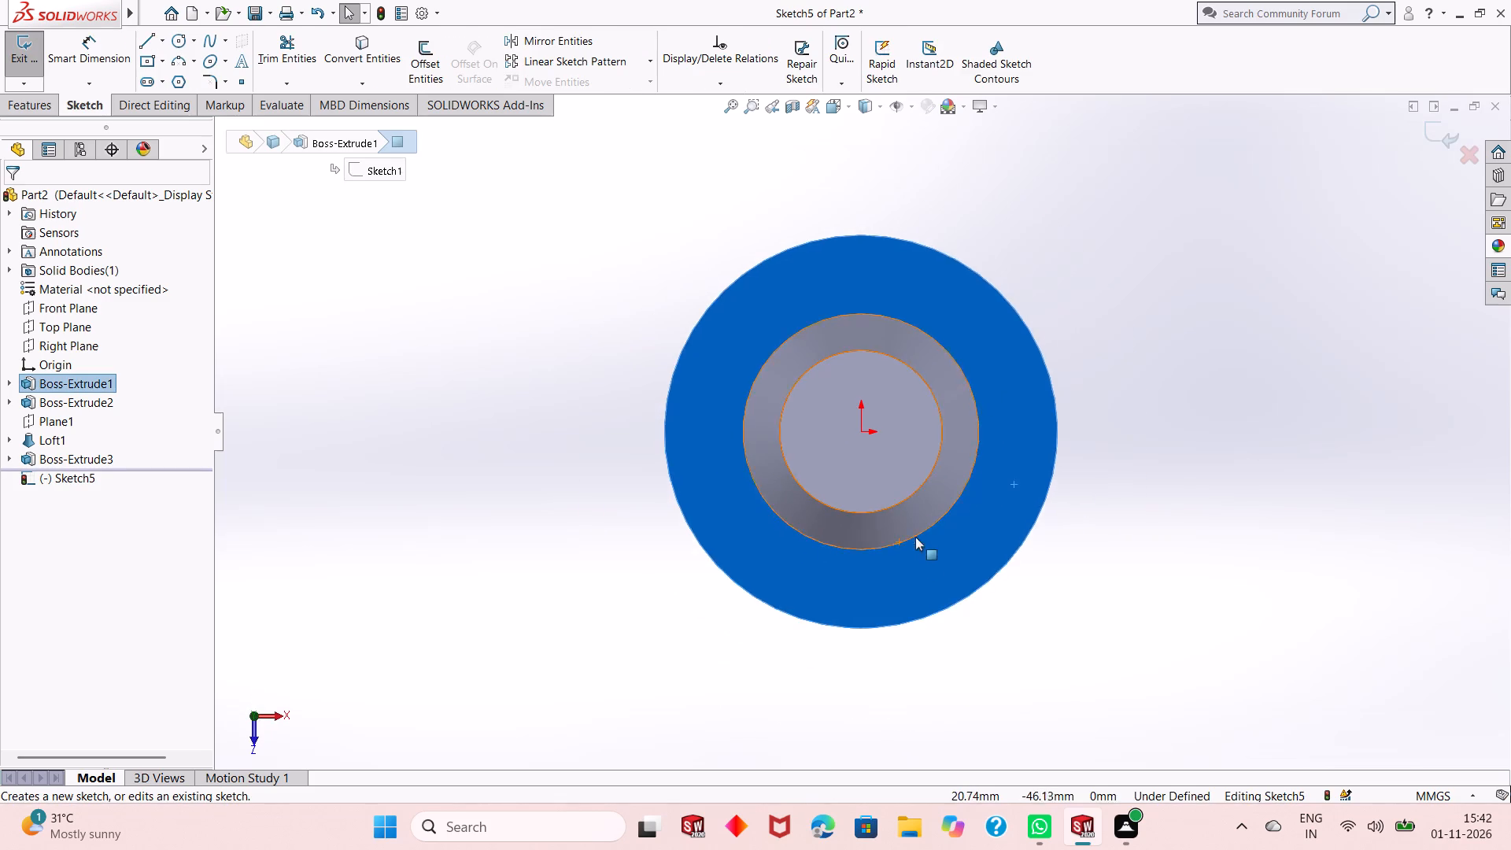
{"action": "key", "text": "Escape"}
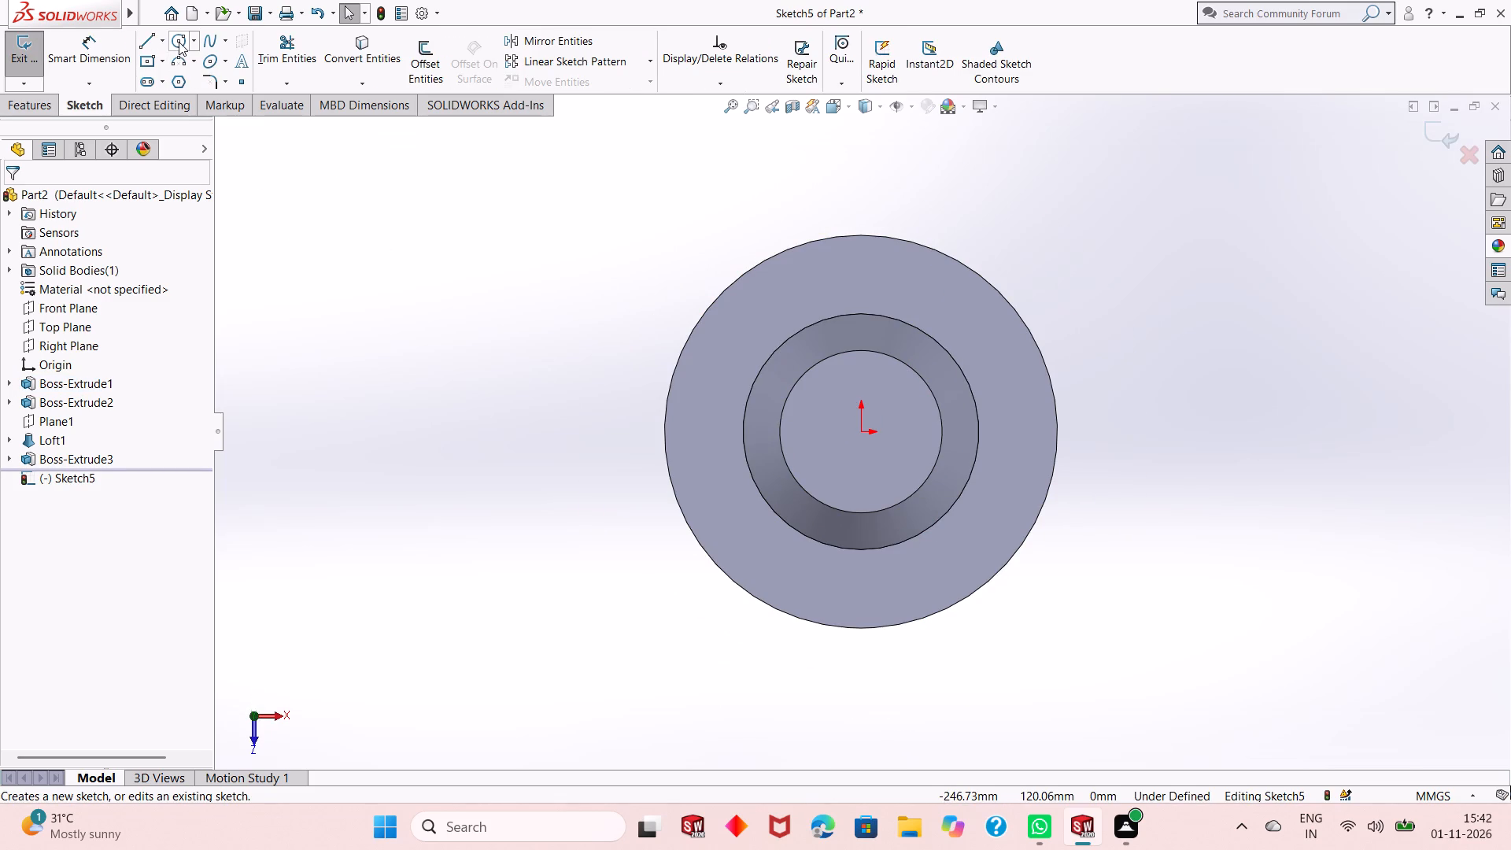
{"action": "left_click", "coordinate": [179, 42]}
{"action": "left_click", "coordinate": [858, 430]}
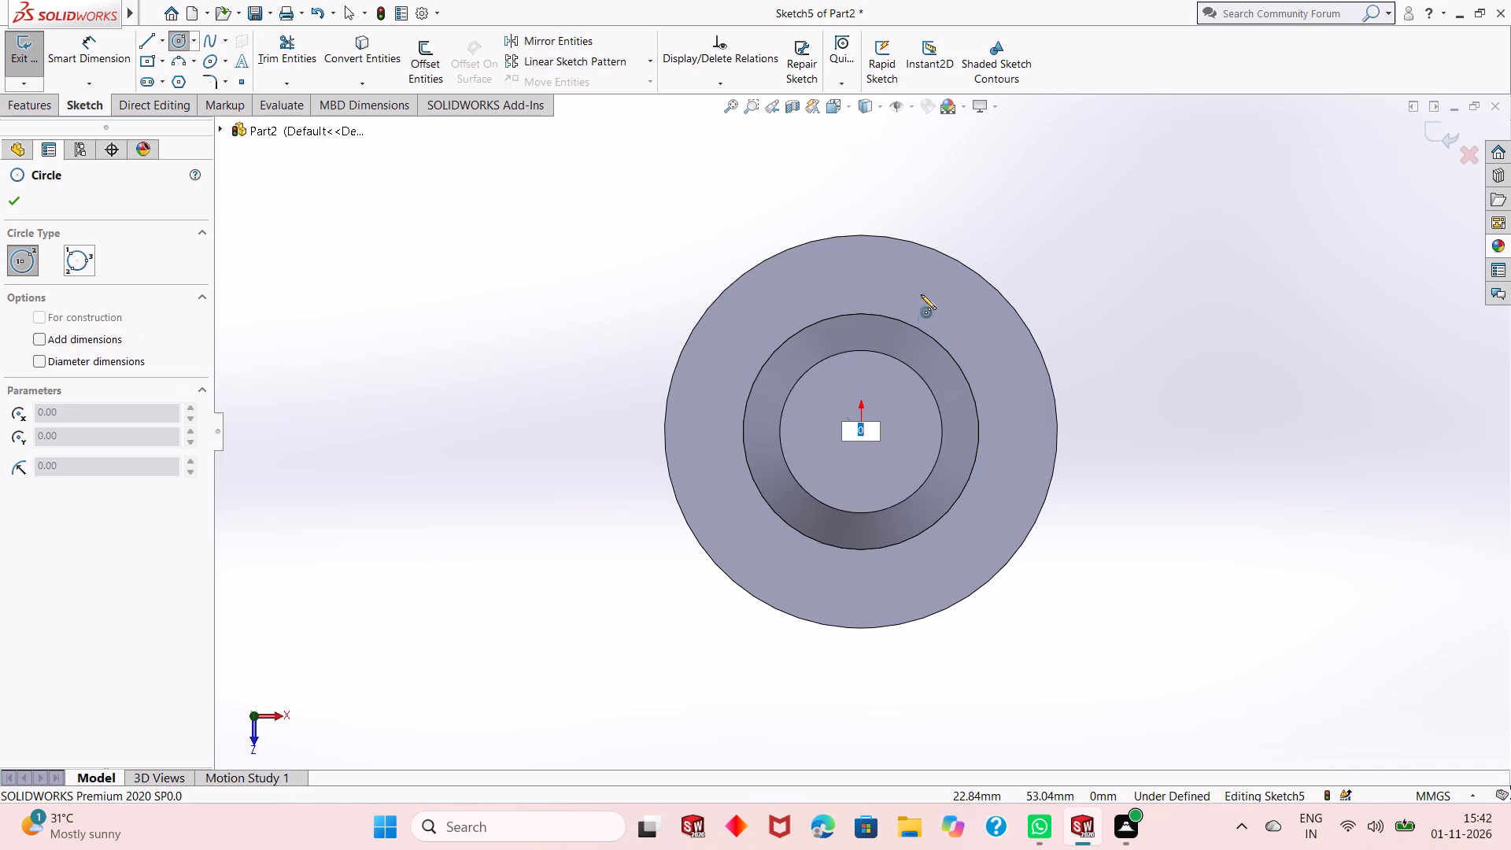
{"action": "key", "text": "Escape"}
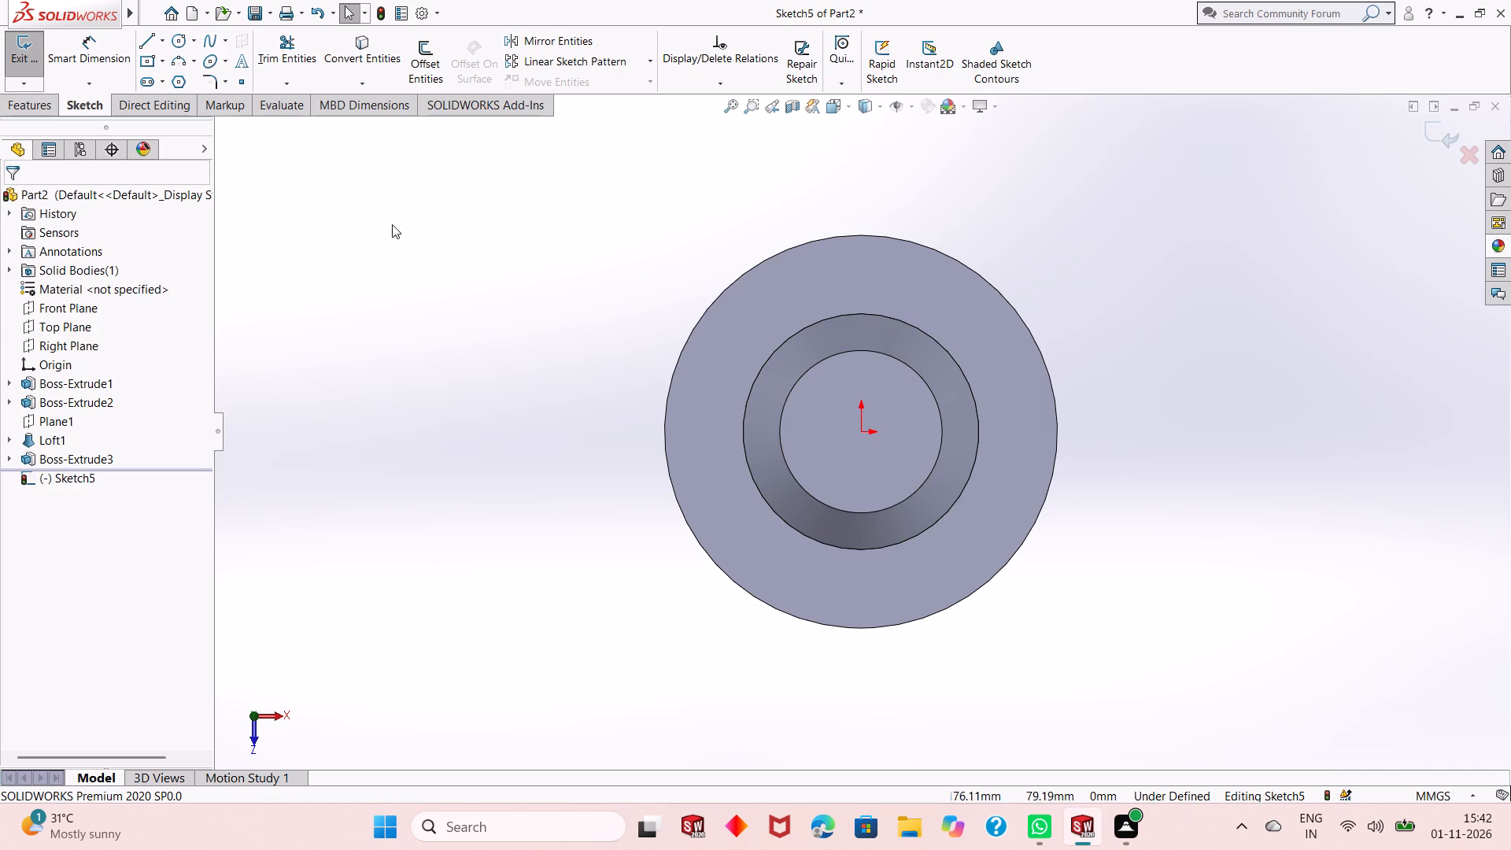
Sketch a construction circle about 123 mm in diameter, centred on the origin, between the cylinder and the disc's outer edge.
{"action": "left_click", "coordinate": [175, 35]}
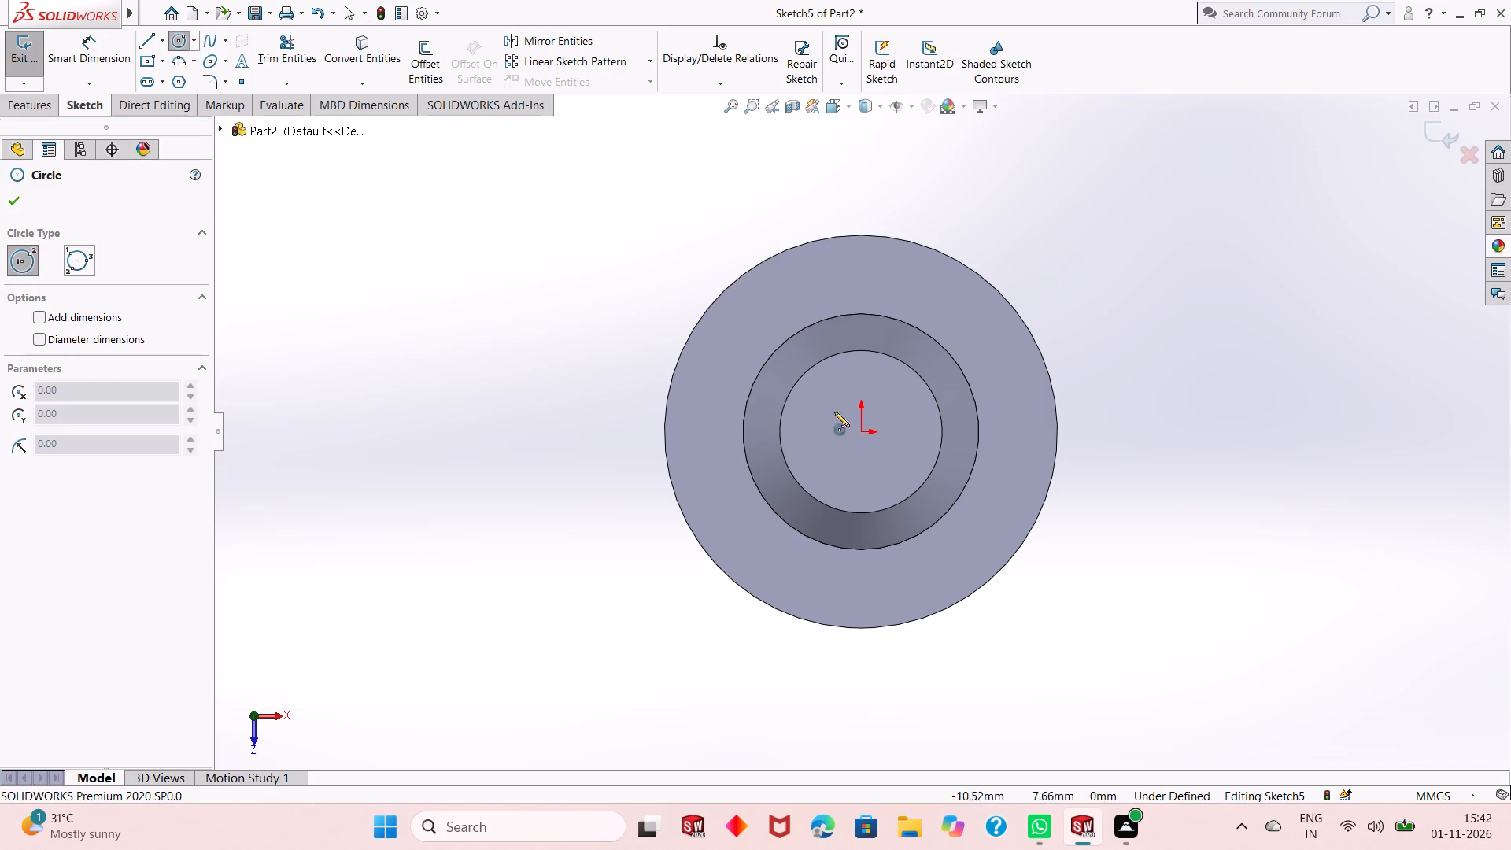
{"action": "left_click", "coordinate": [859, 432]}
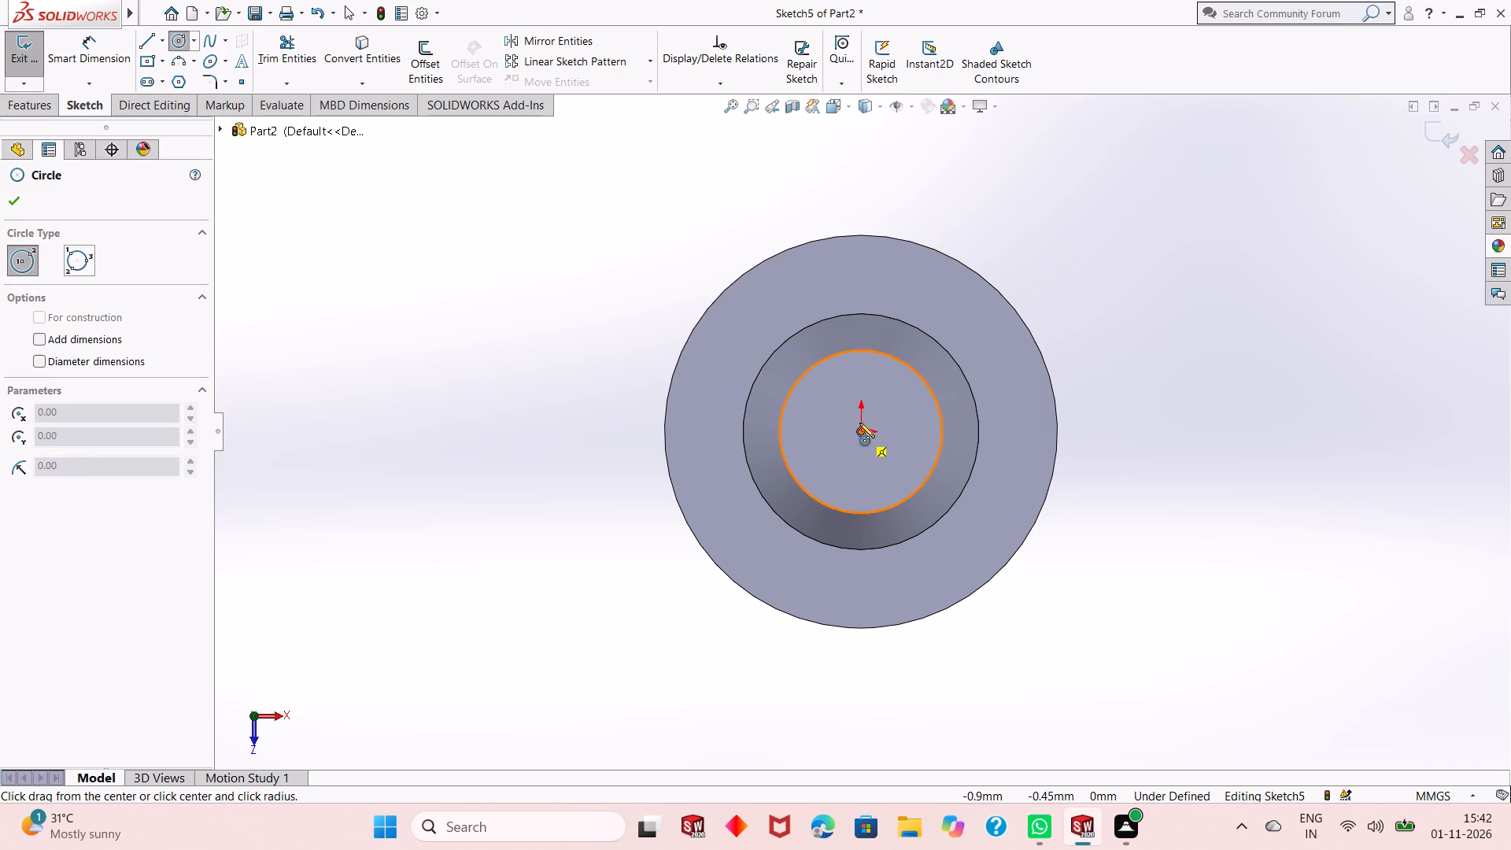
{"action": "left_click", "coordinate": [973, 316]}
{"action": "right_click", "coordinate": [1099, 256]}
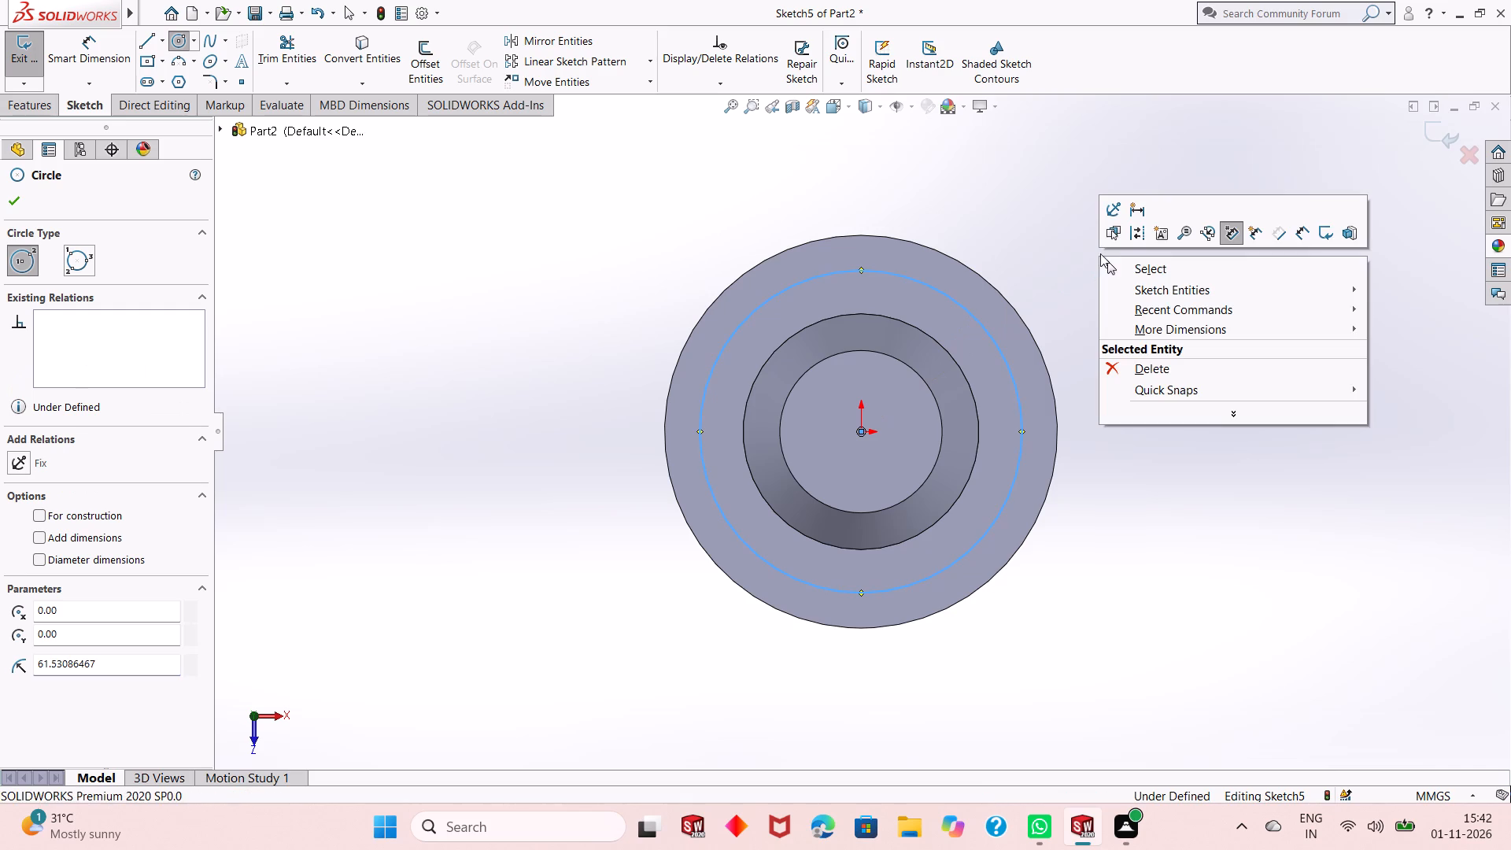
{"action": "left_click", "coordinate": [1123, 266]}
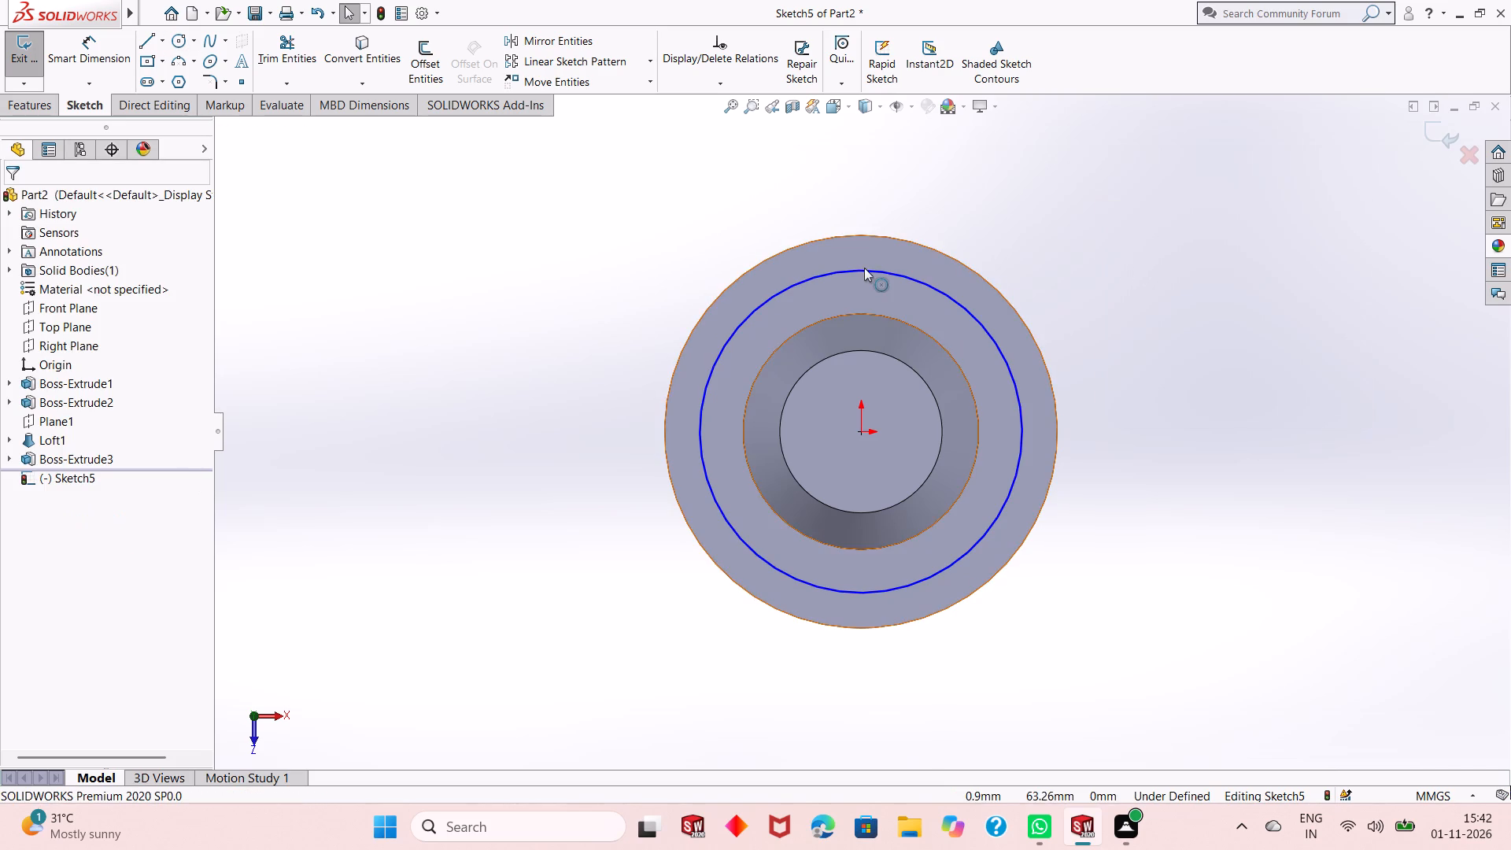
{"action": "left_click", "coordinate": [864, 268]}
{"action": "left_click", "coordinate": [929, 220]}
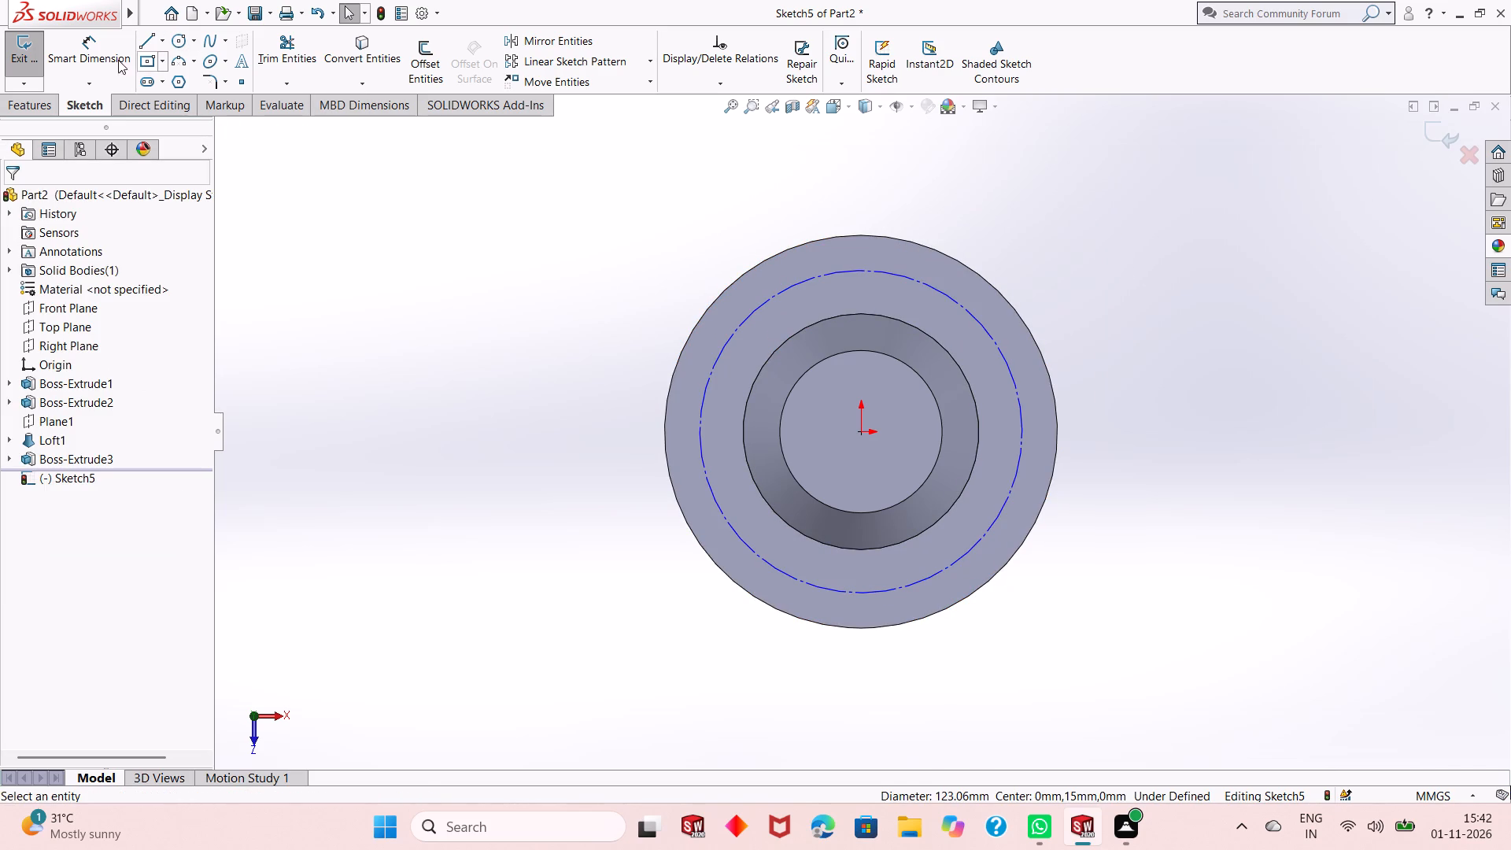
Dimension the construction circle's diameter and set it to 120 mm.
{"action": "left_click", "coordinate": [104, 58]}
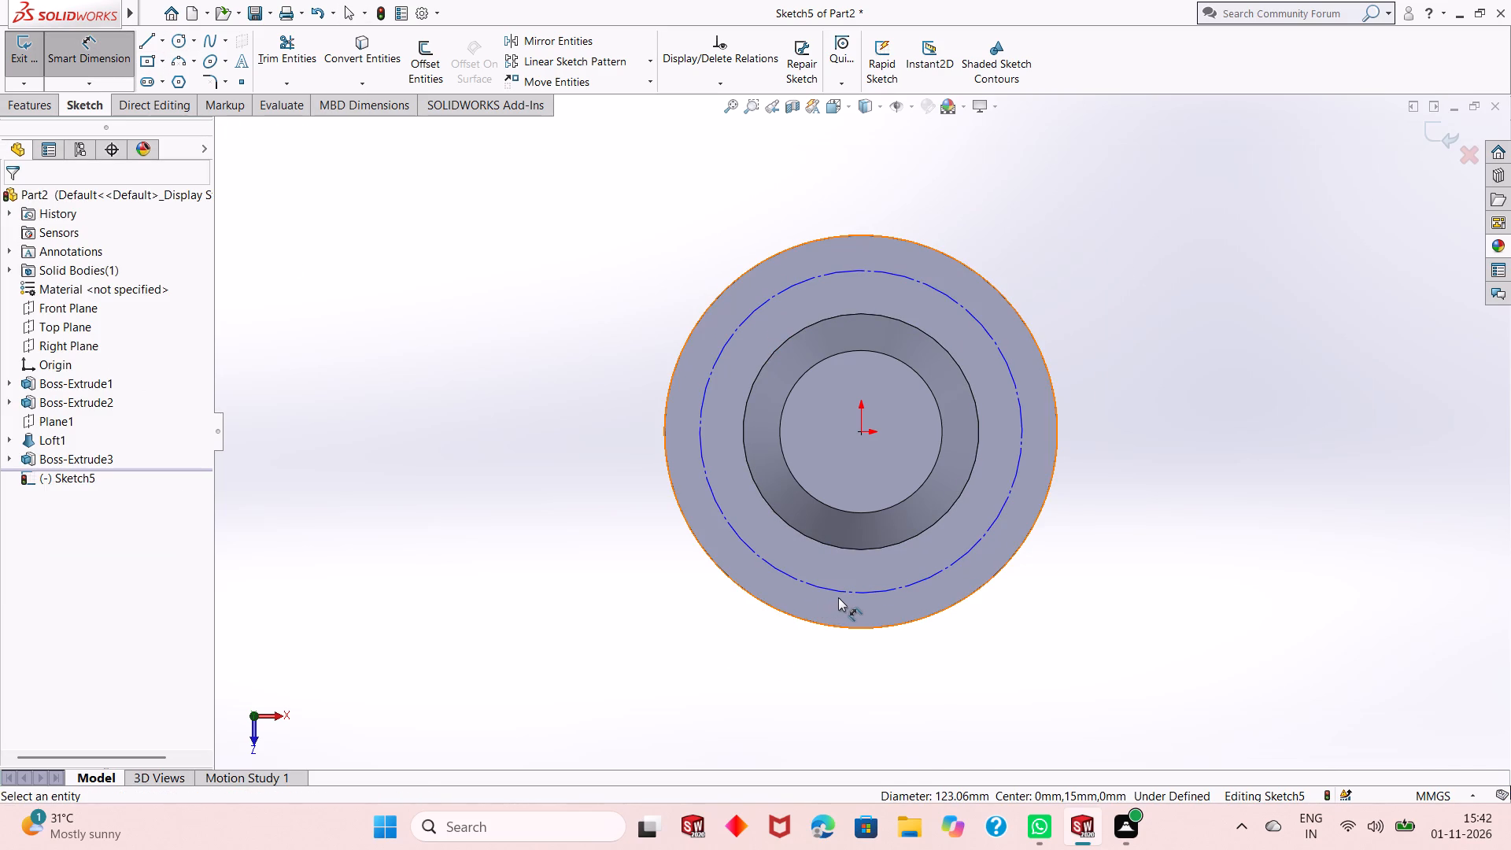
{"action": "left_click", "coordinate": [844, 597]}
{"action": "left_click", "coordinate": [618, 649]}
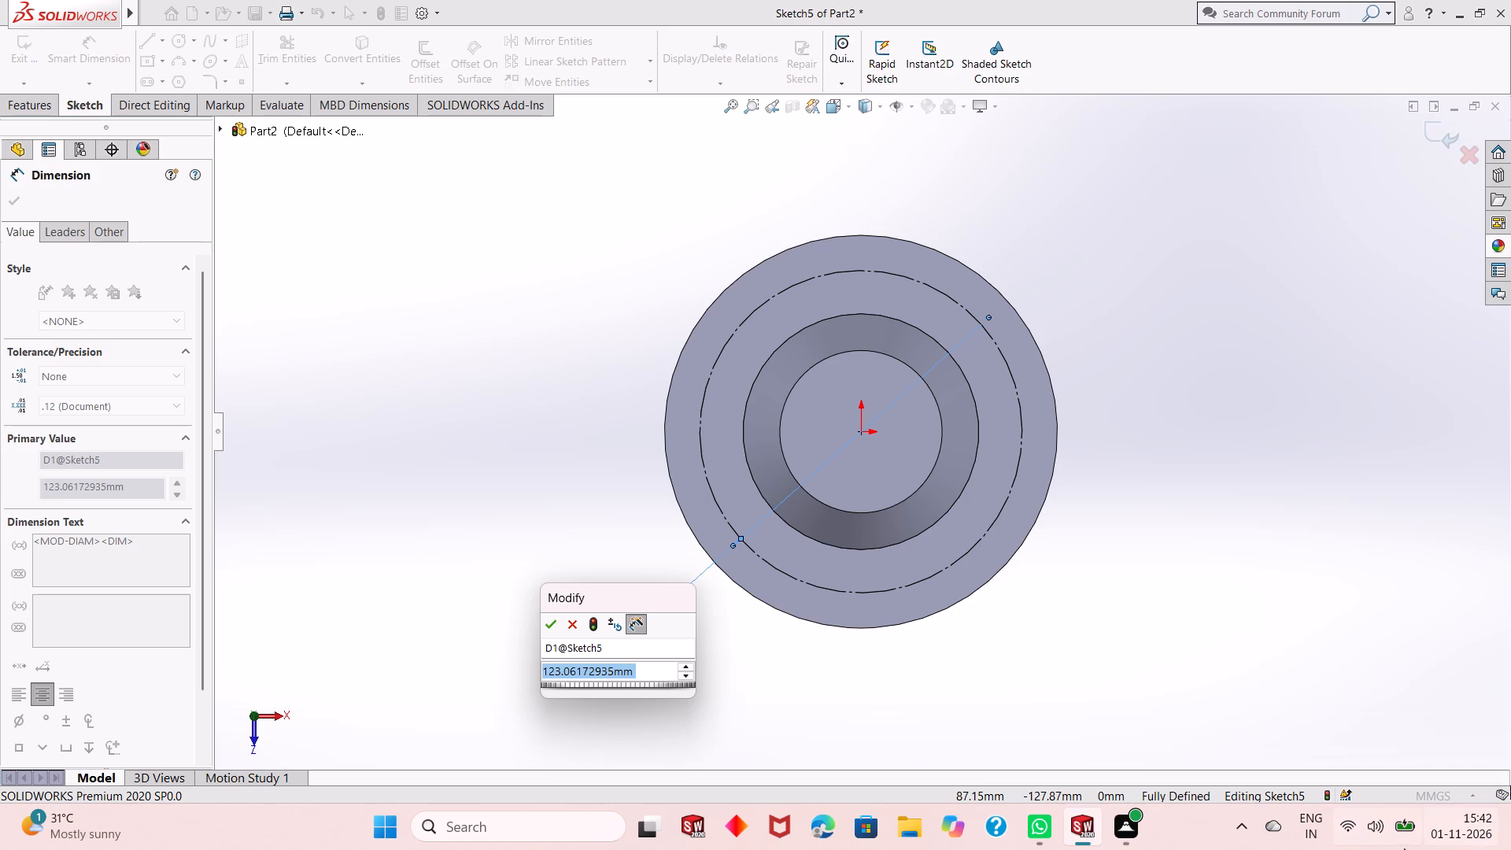
{"action": "type", "text": "120"}
{"action": "key", "text": "Return"}
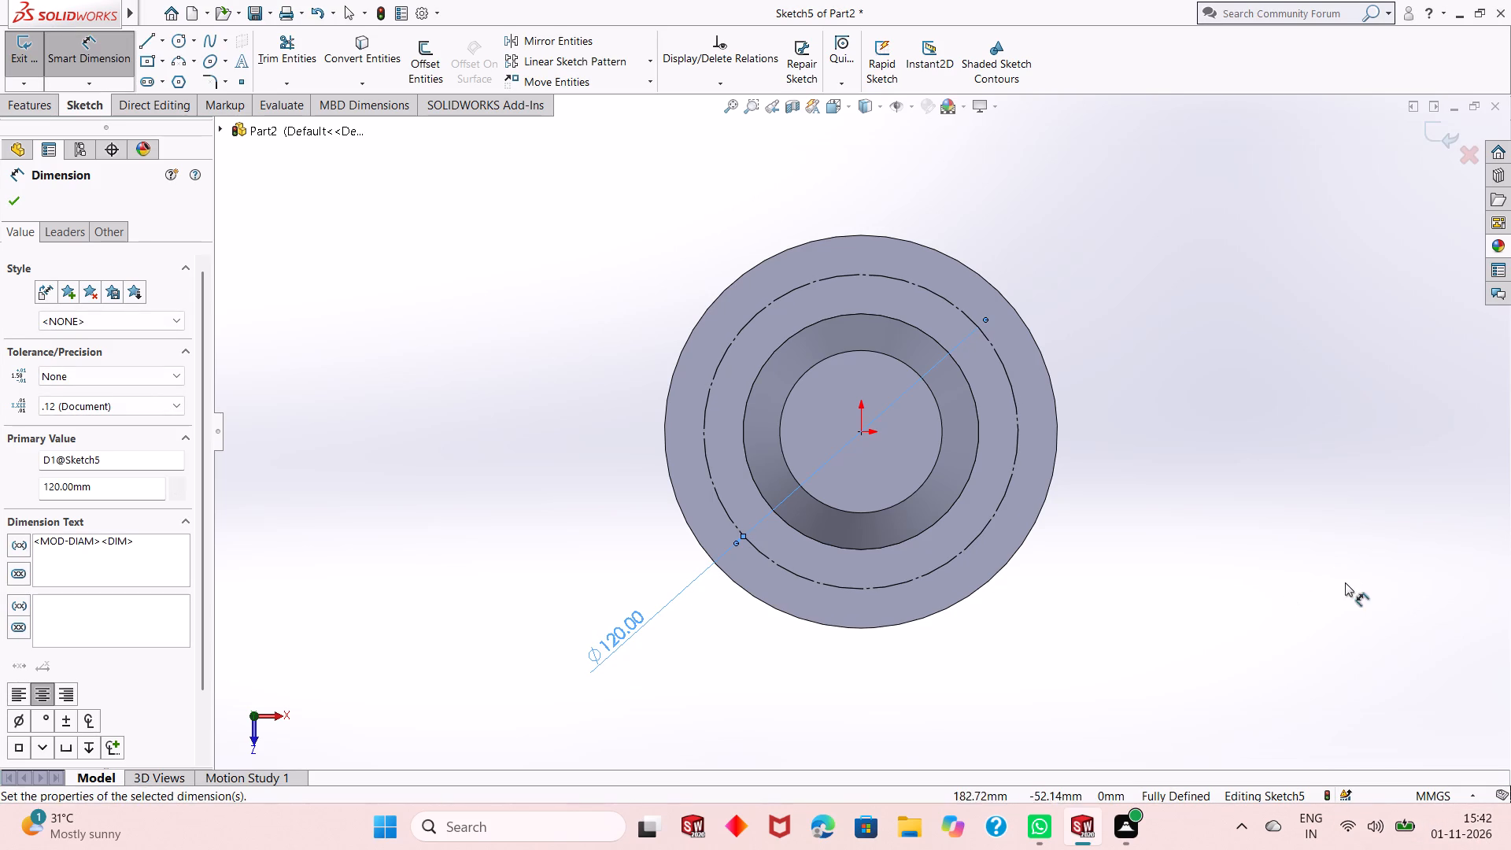
Start the Circle tool to add another circle to the sketch on the base disc's upper face.
{"action": "left_click", "coordinate": [179, 38]}
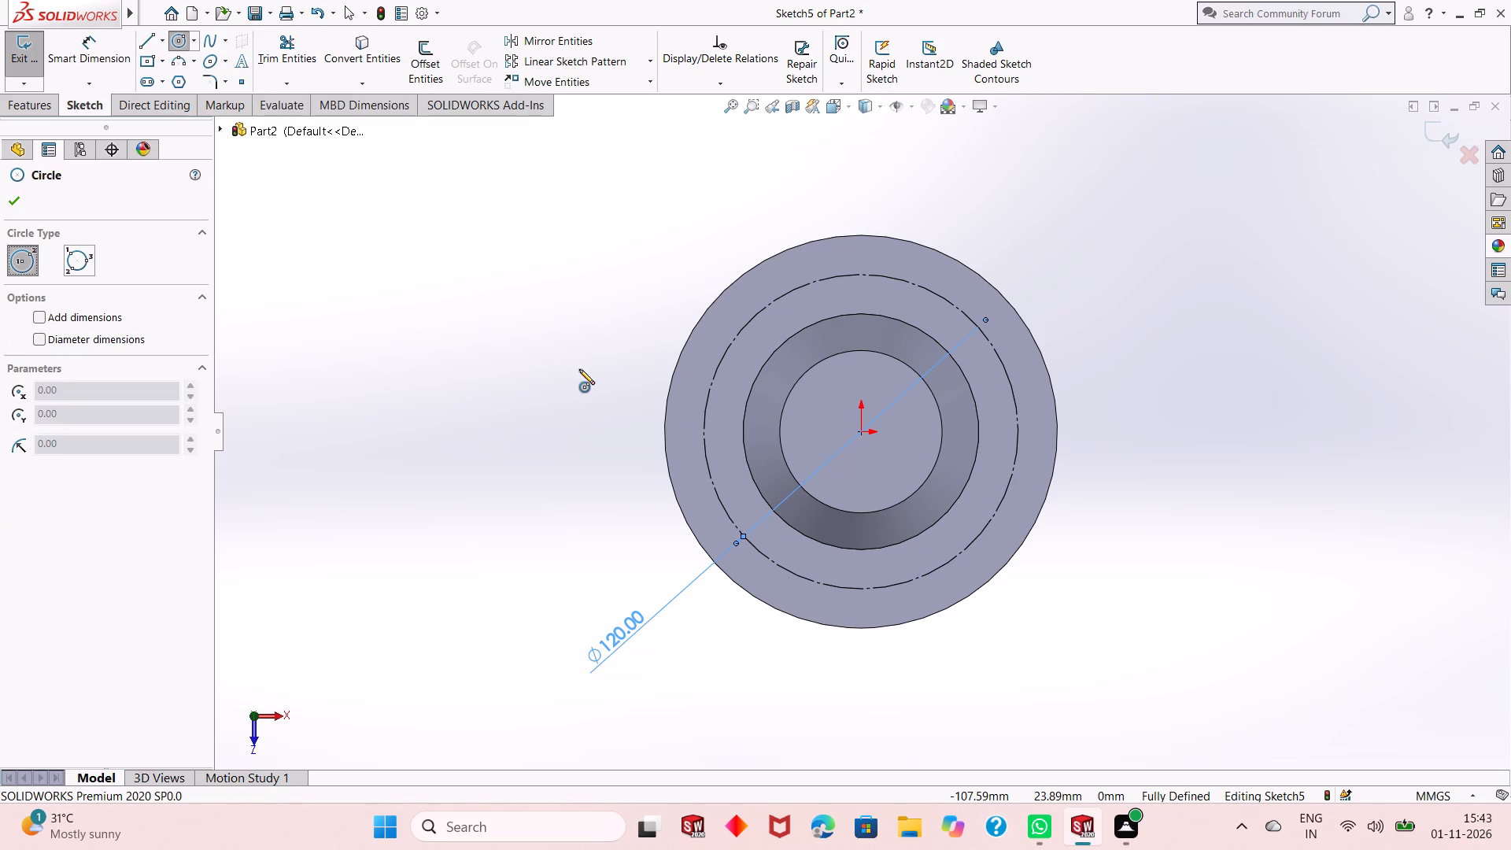
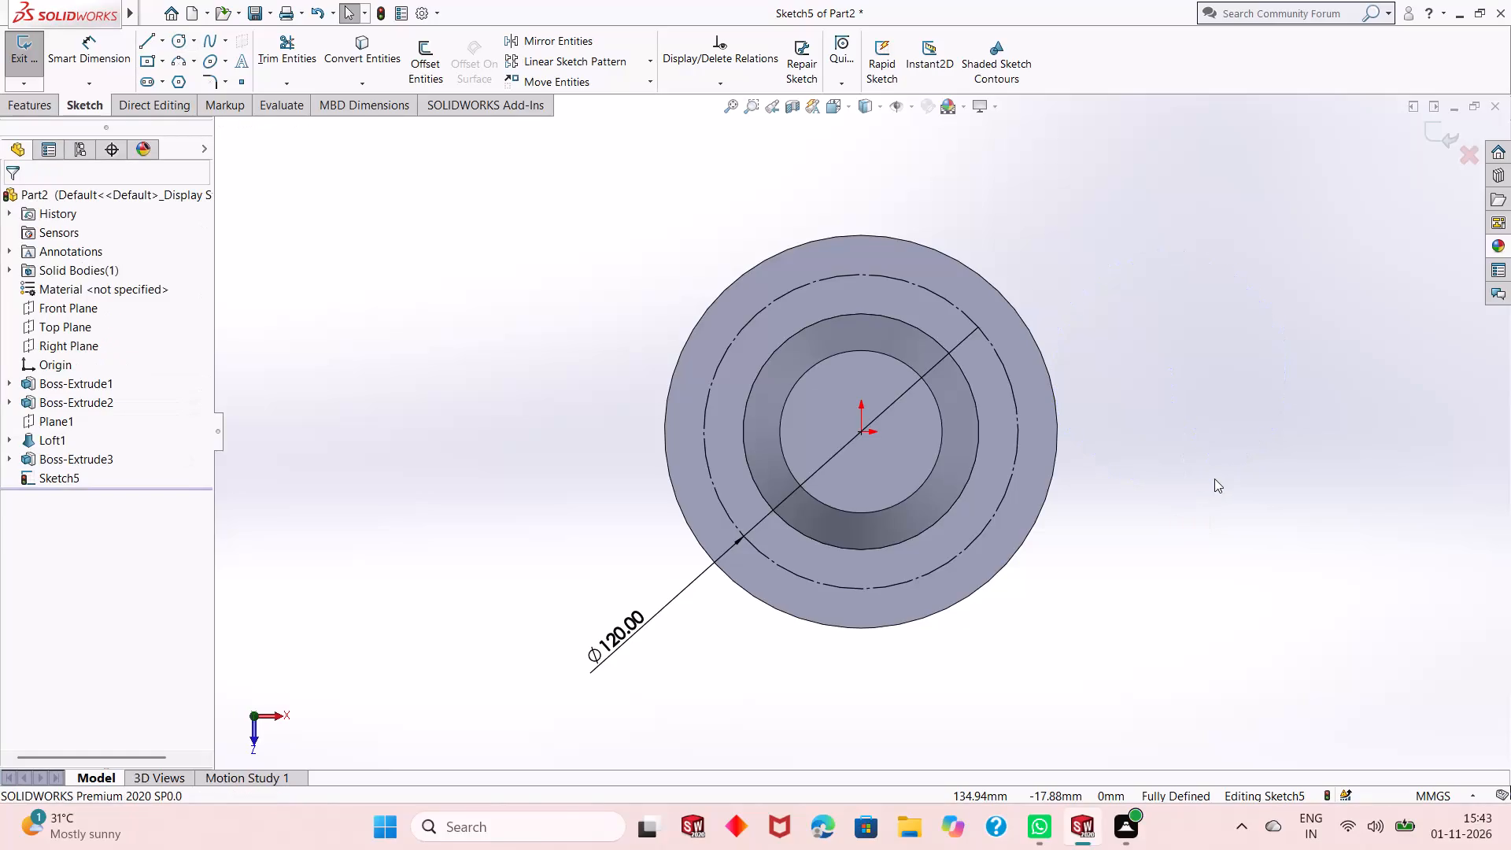
Sketch a circle about 14.4 mm in diameter, centred on the bottom quadrant point of the 120 mm construction circle.
{"action": "middle_click_drag", "start_coordinate": [918, 551], "coordinate": [929, 374]}
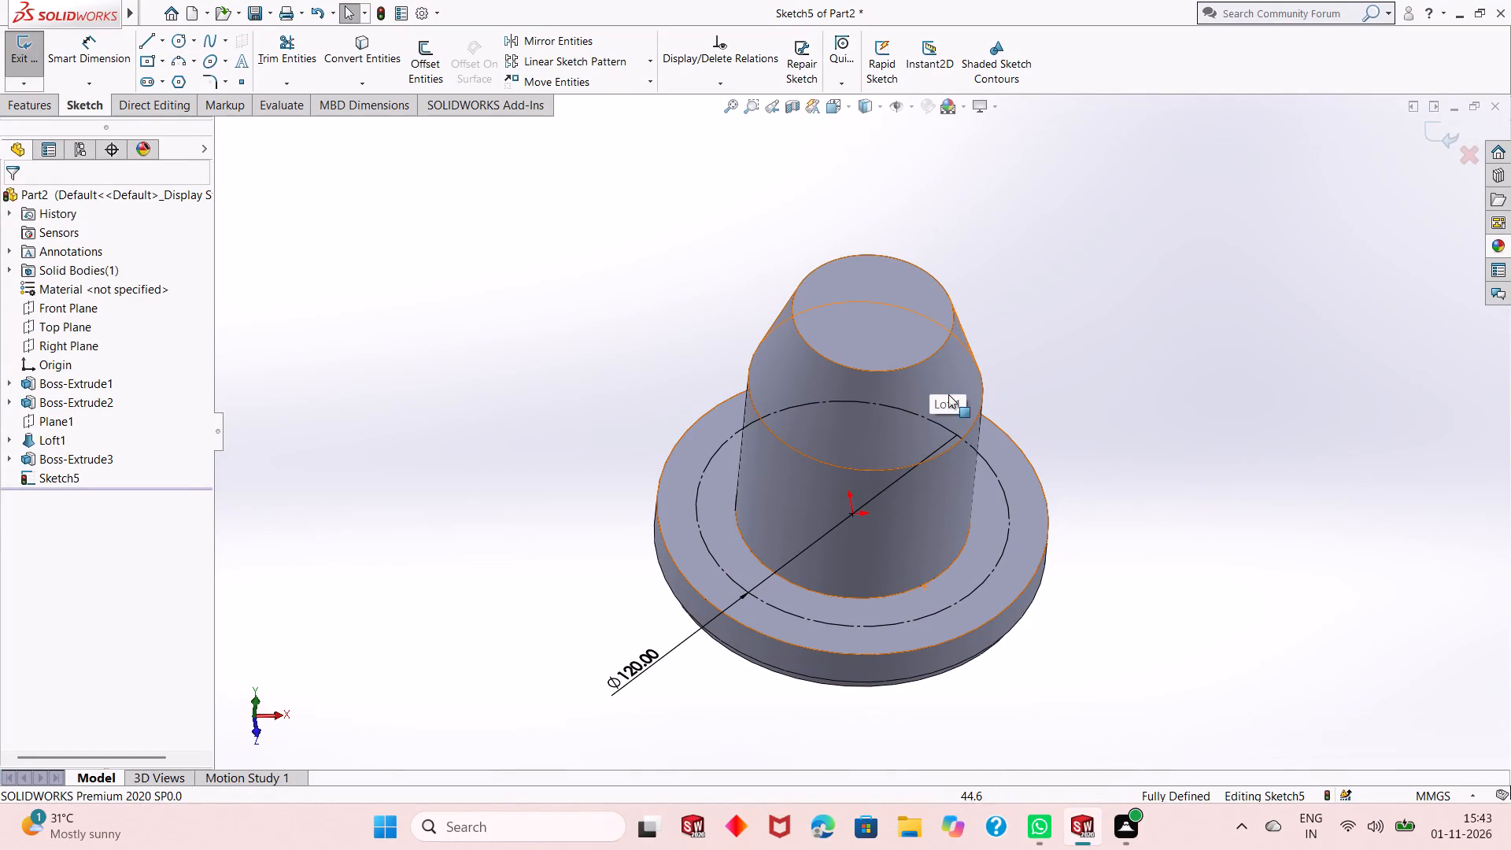
{"action": "scroll", "coordinate": [944, 398], "scroll_direction": "down", "scroll_amount": 2}
{"action": "scroll", "coordinate": [922, 416], "scroll_direction": "up", "scroll_amount": 4}
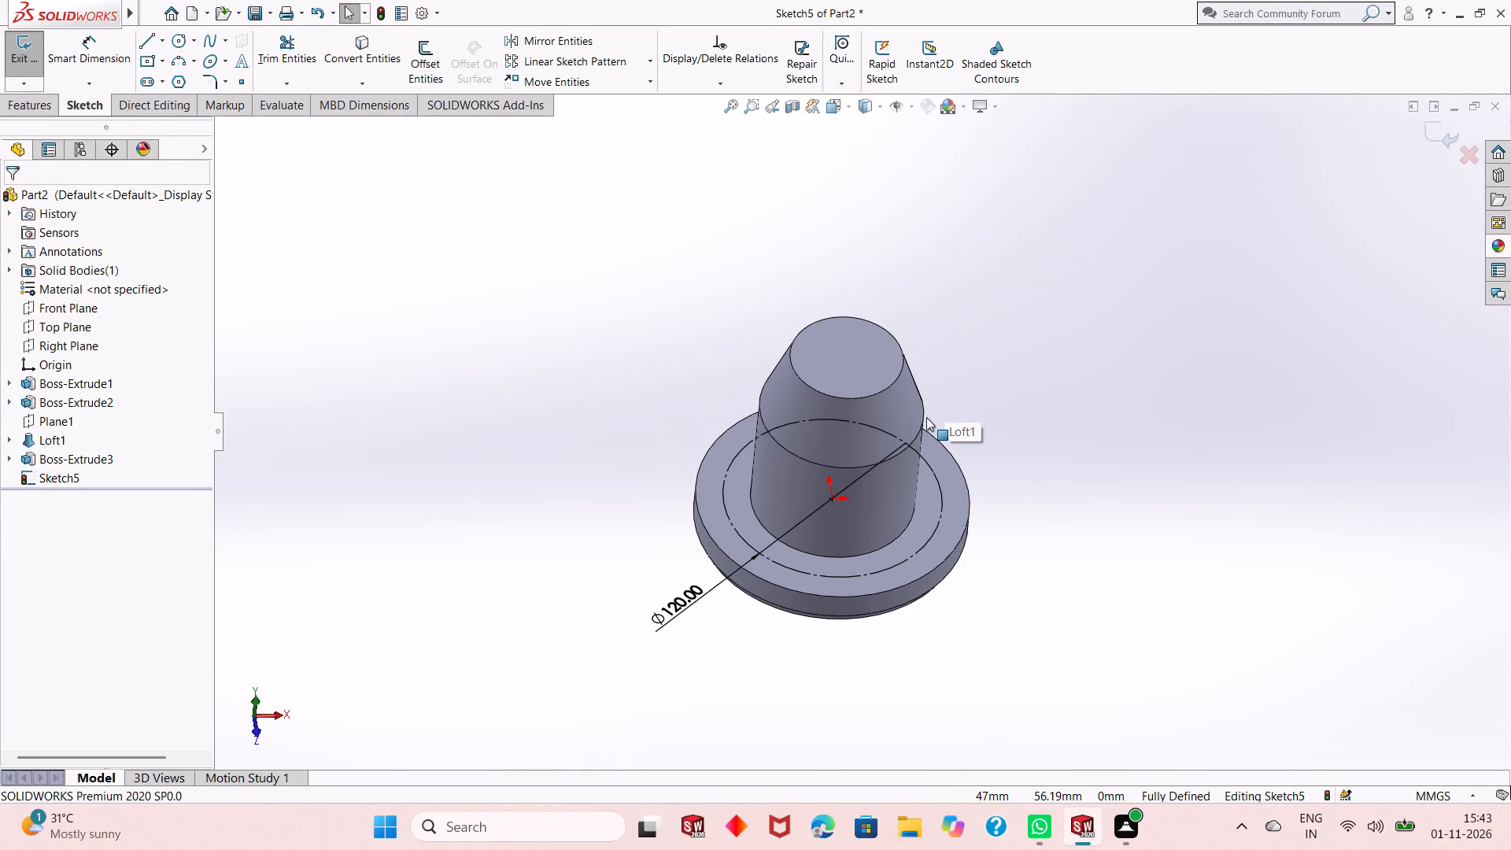
{"action": "middle_click_drag", "start_coordinate": [1021, 418], "coordinate": [1019, 490]}
{"action": "key", "text": "ctrl+8"}
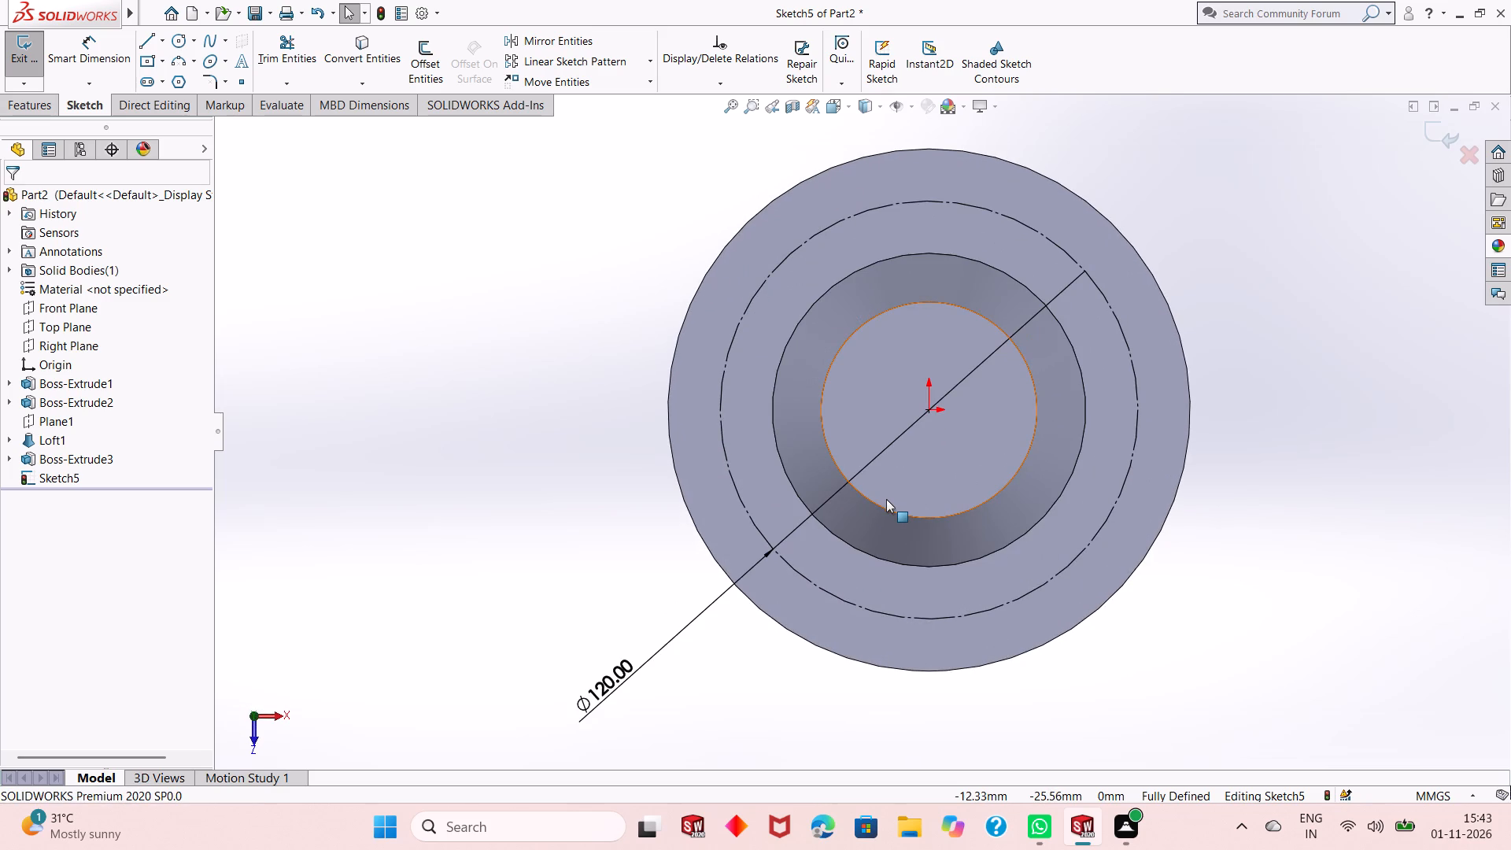
{"action": "scroll", "coordinate": [886, 499], "scroll_direction": "down", "scroll_amount": 1}
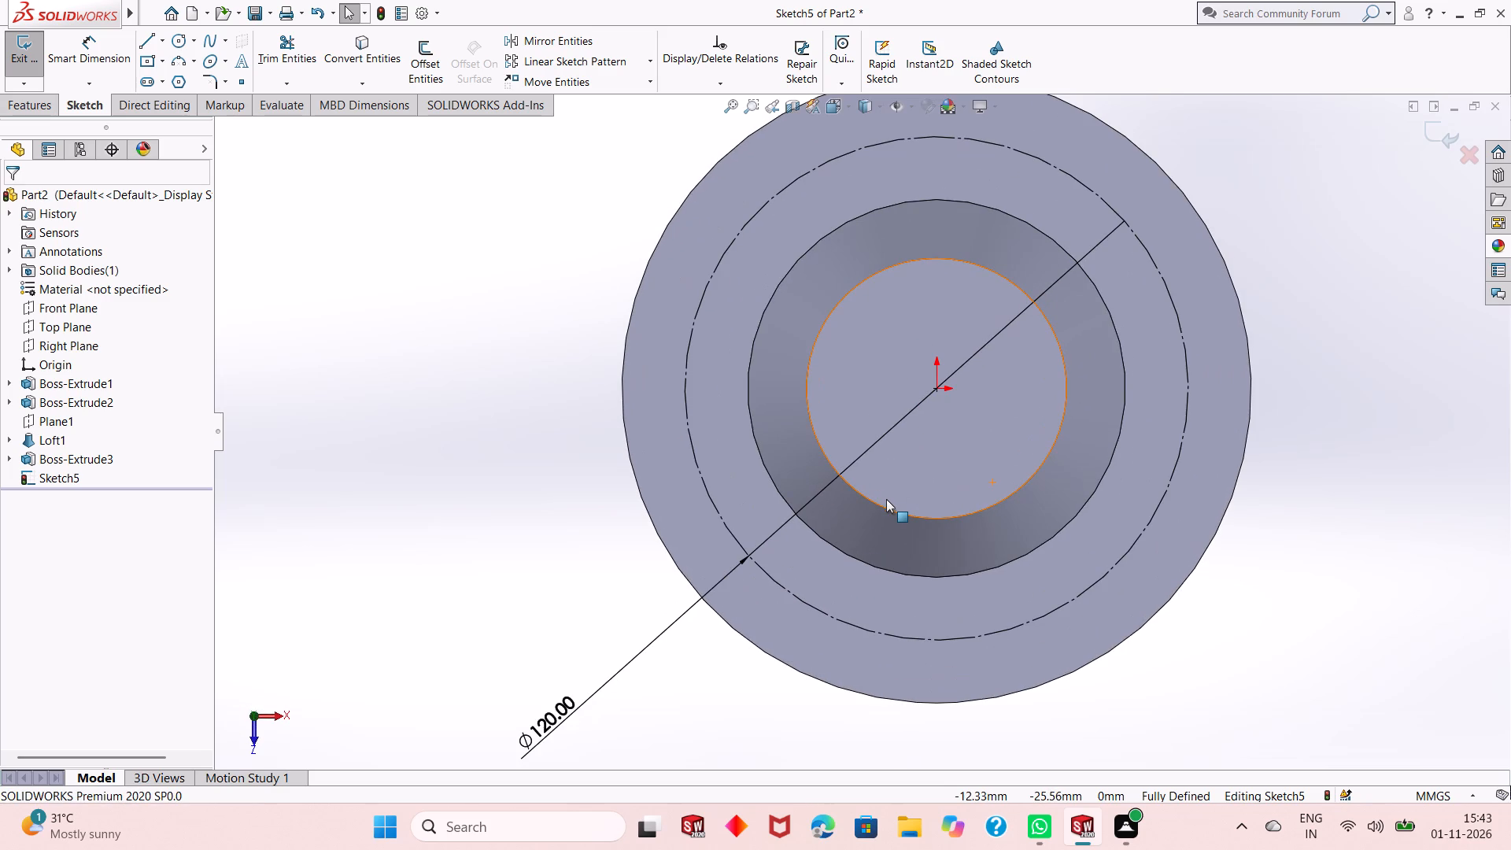
{"action": "scroll", "coordinate": [812, 566], "scroll_direction": "up", "scroll_amount": 2}
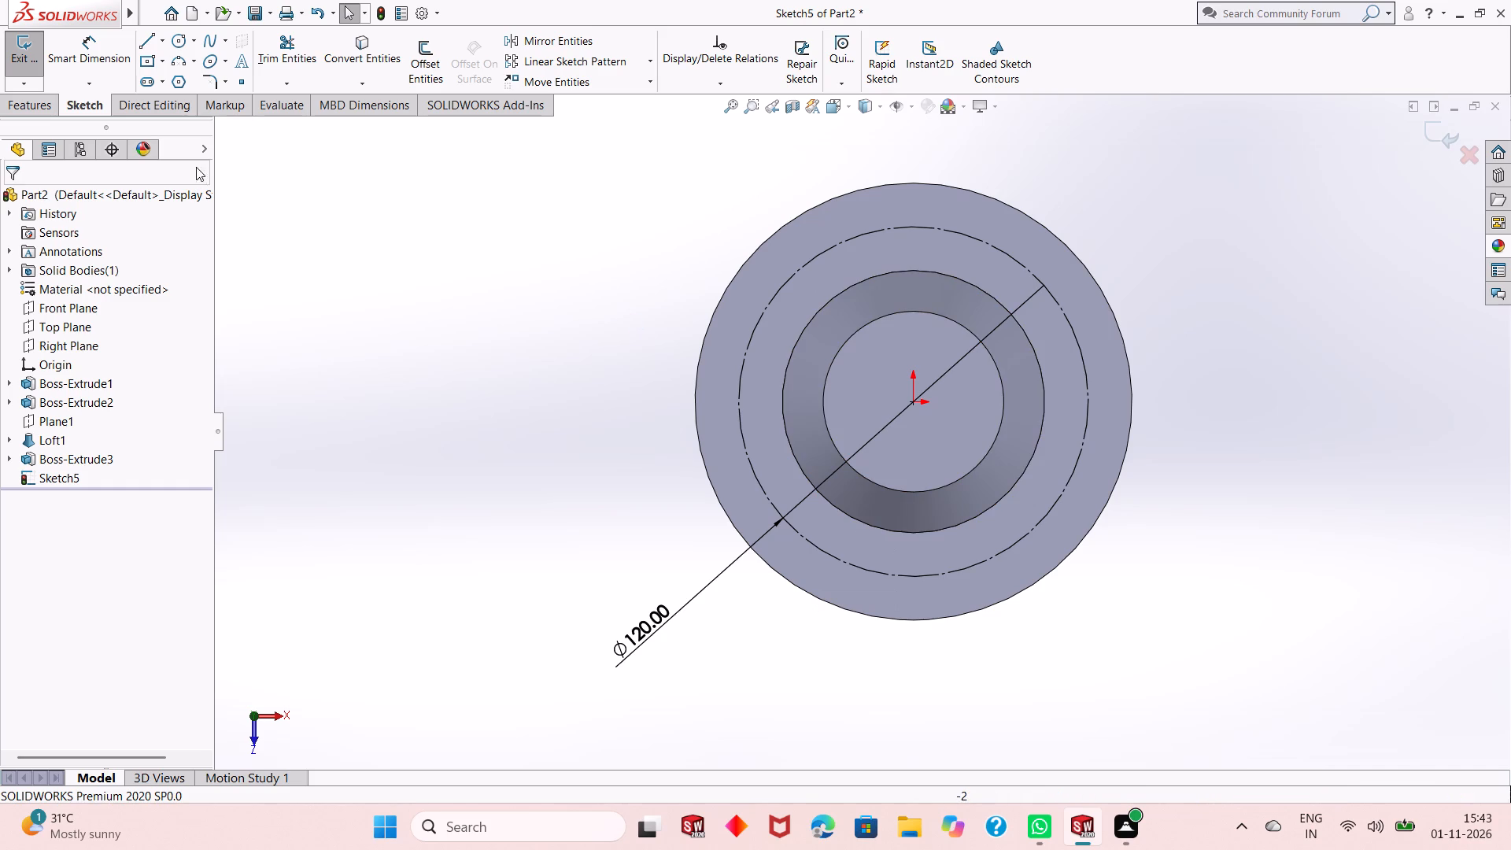
{"action": "left_click", "coordinate": [179, 47]}
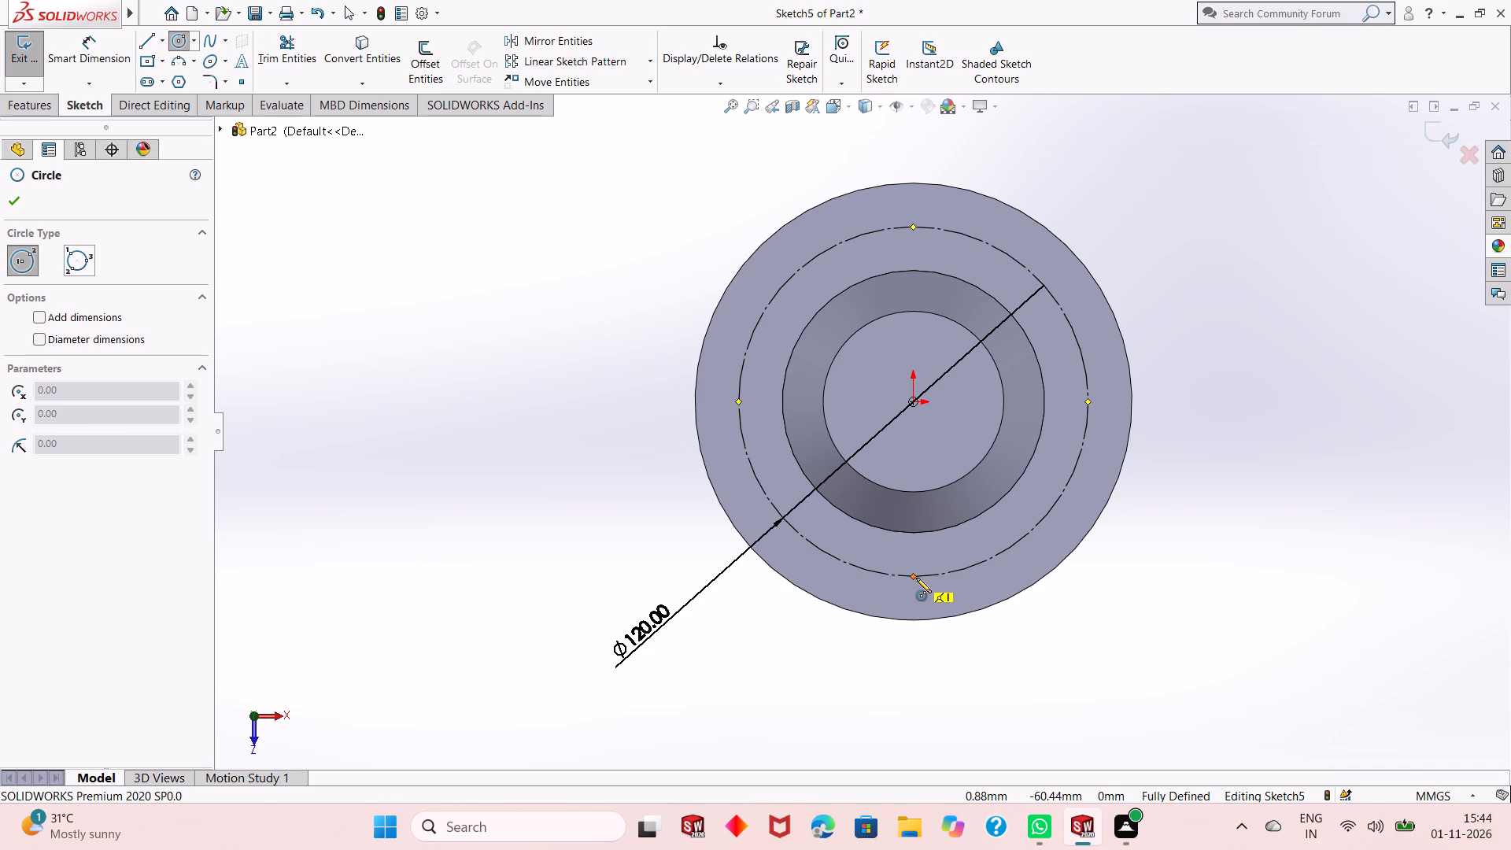
{"action": "left_click", "coordinate": [914, 577]}
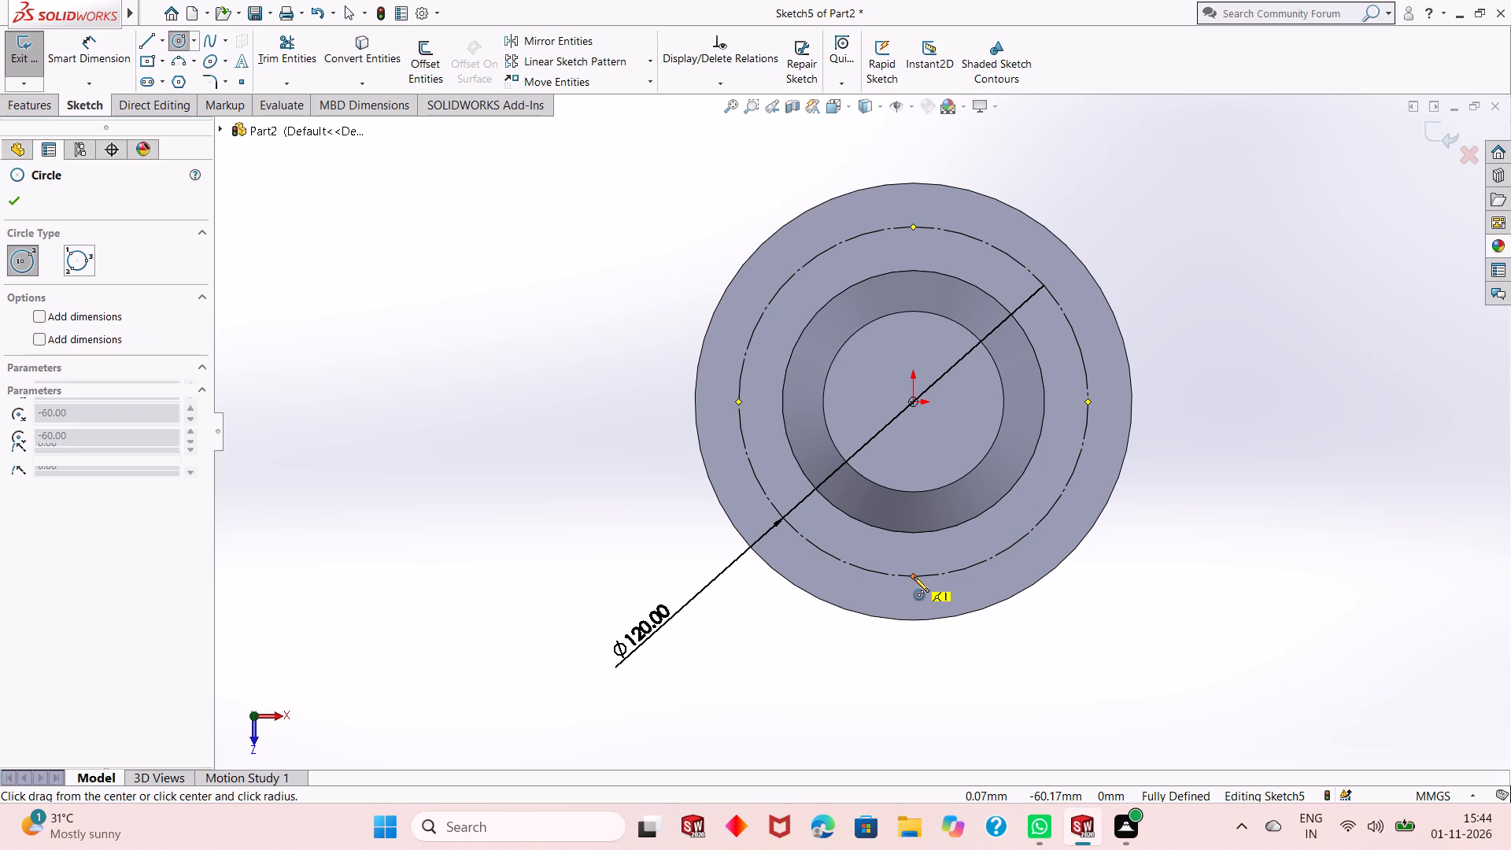
{"action": "left_click", "coordinate": [915, 597]}
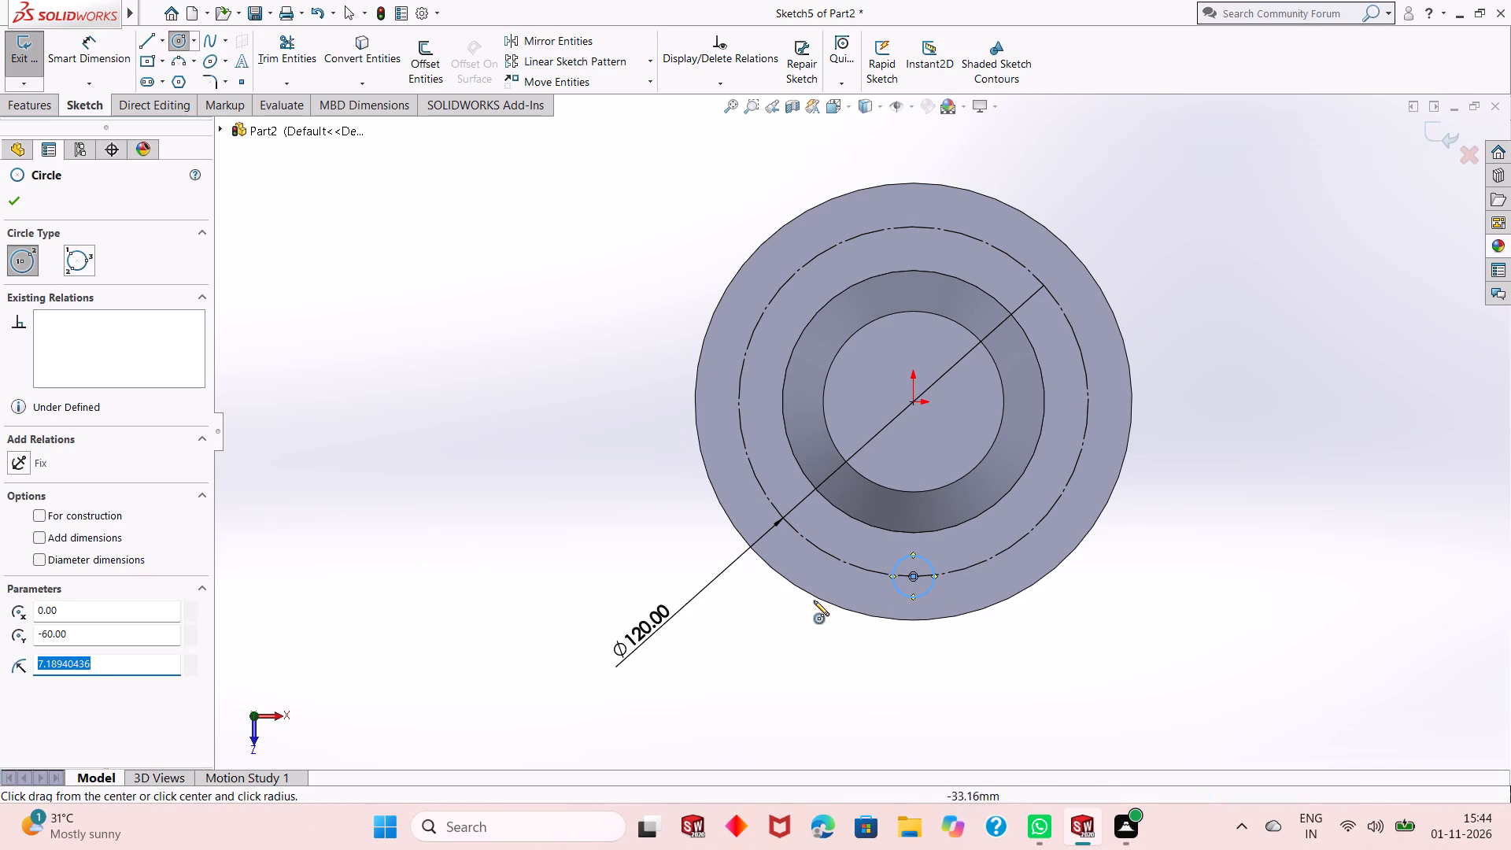
{"action": "right_click", "coordinate": [430, 379]}
{"action": "left_click", "coordinate": [447, 395]}
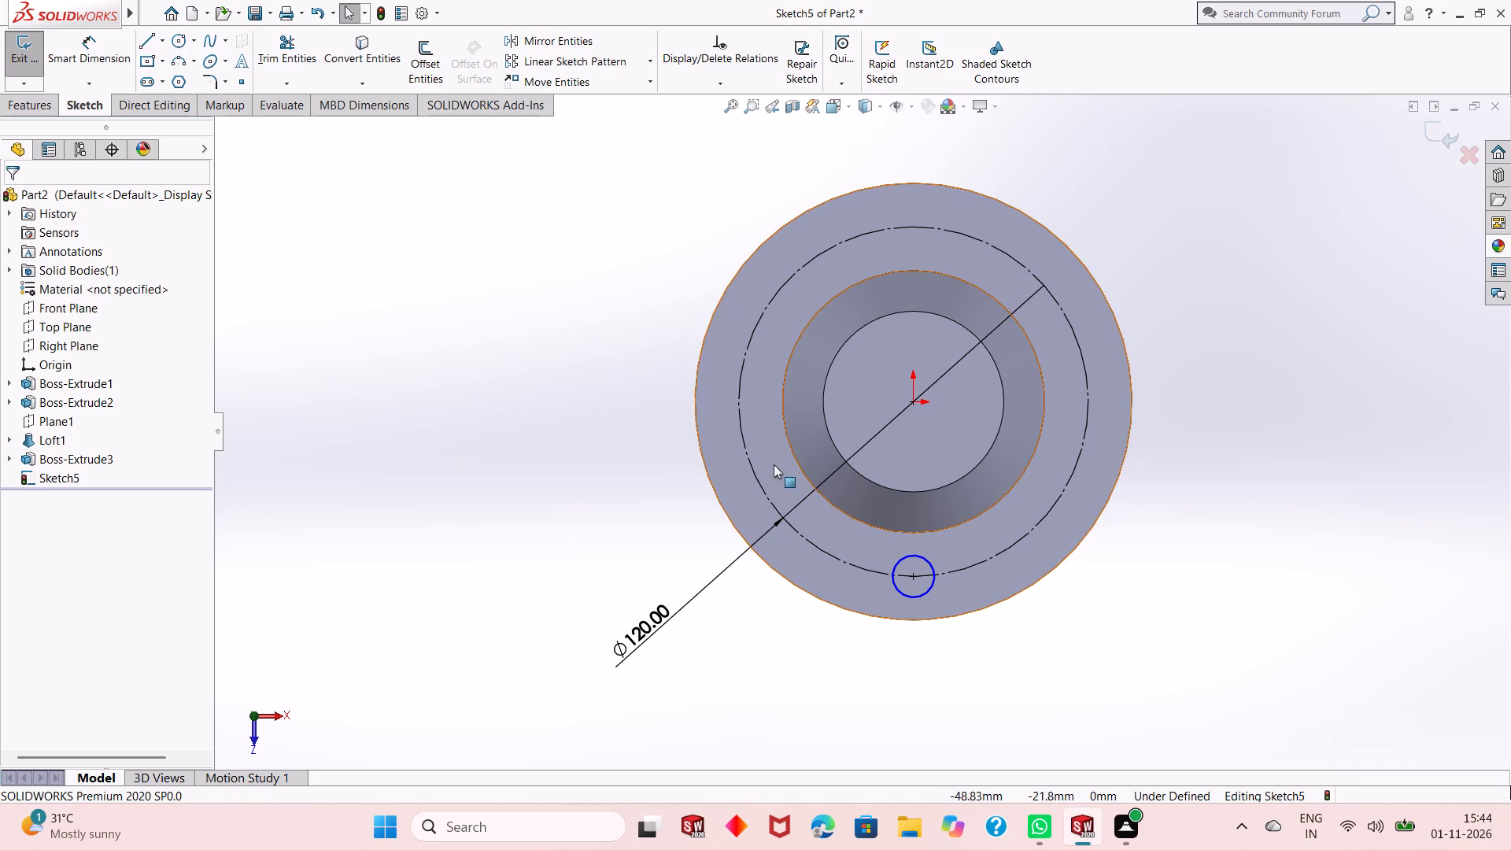
Dimension the diameter of the small circle on the construction circle and set it to 14 mm.
{"action": "scroll", "coordinate": [860, 390], "scroll_direction": "up", "scroll_amount": 2}
{"action": "scroll", "coordinate": [885, 408], "scroll_direction": "down", "scroll_amount": 4}
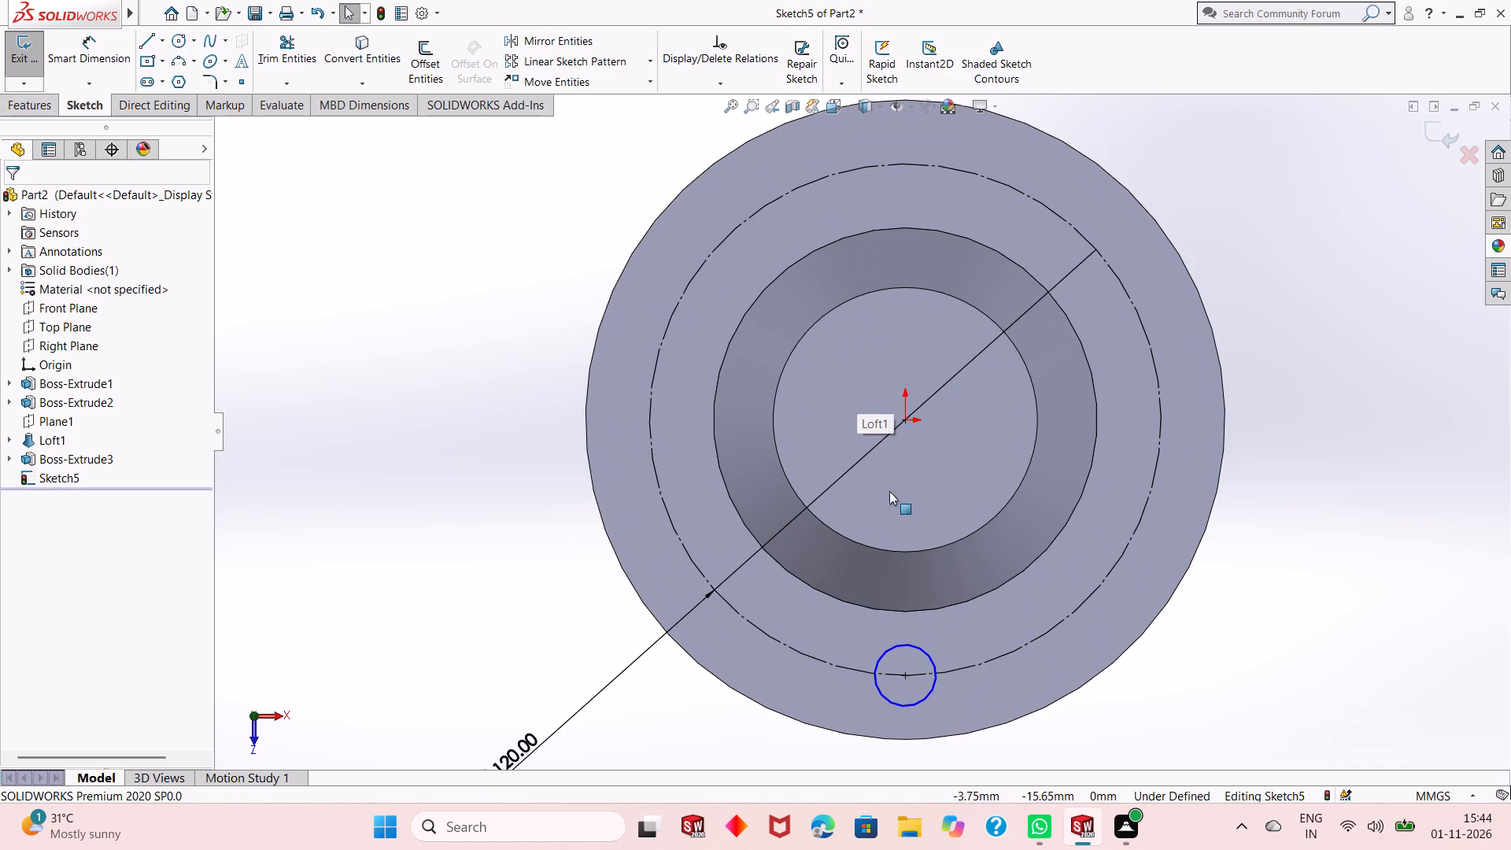
{"action": "scroll", "coordinate": [870, 530], "scroll_direction": "up", "scroll_amount": 3}
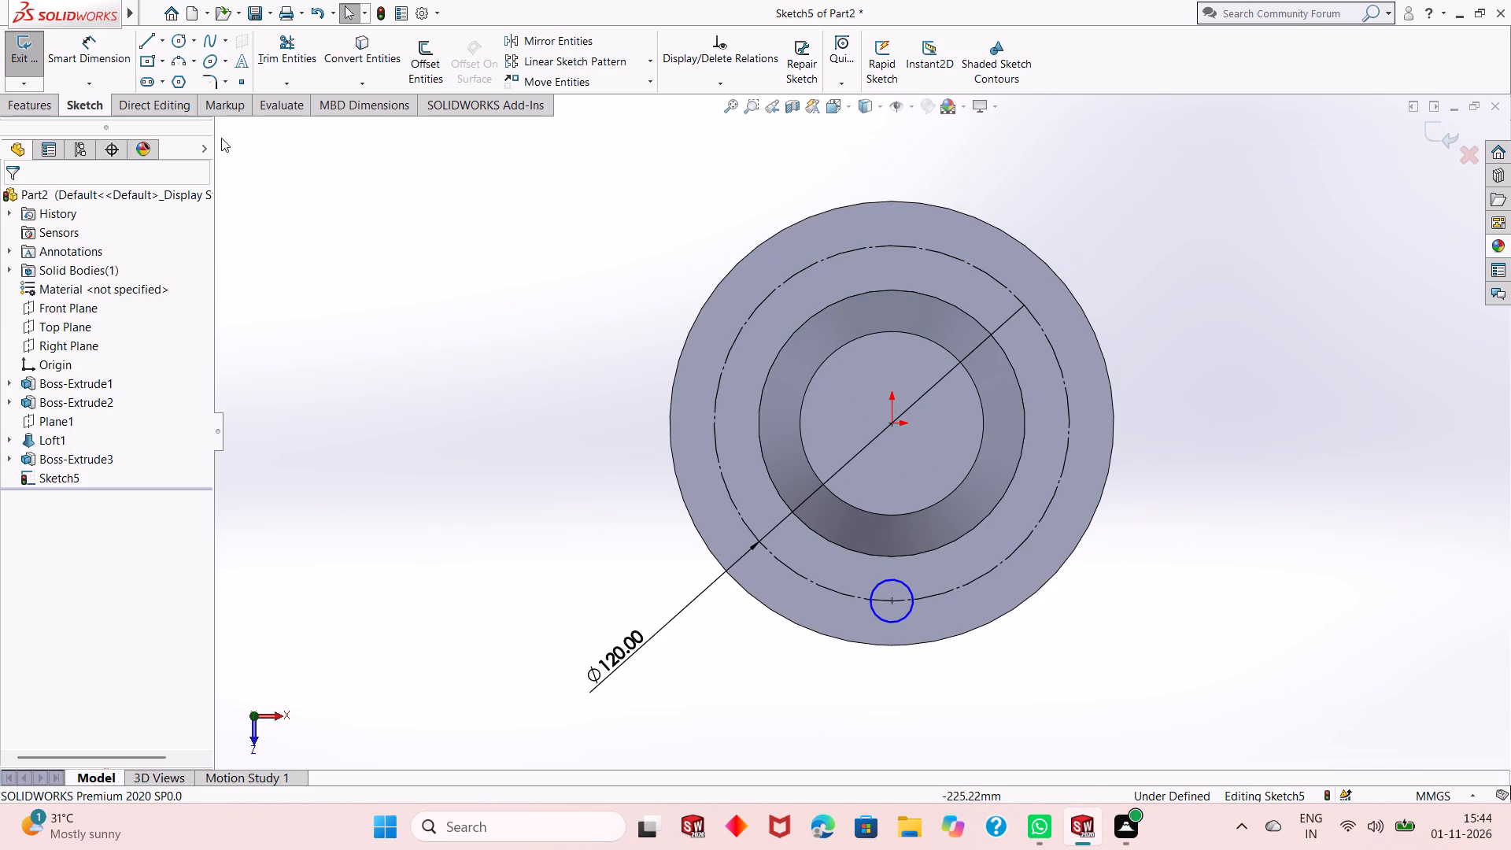
{"action": "left_click", "coordinate": [82, 57]}
{"action": "left_click", "coordinate": [878, 610]}
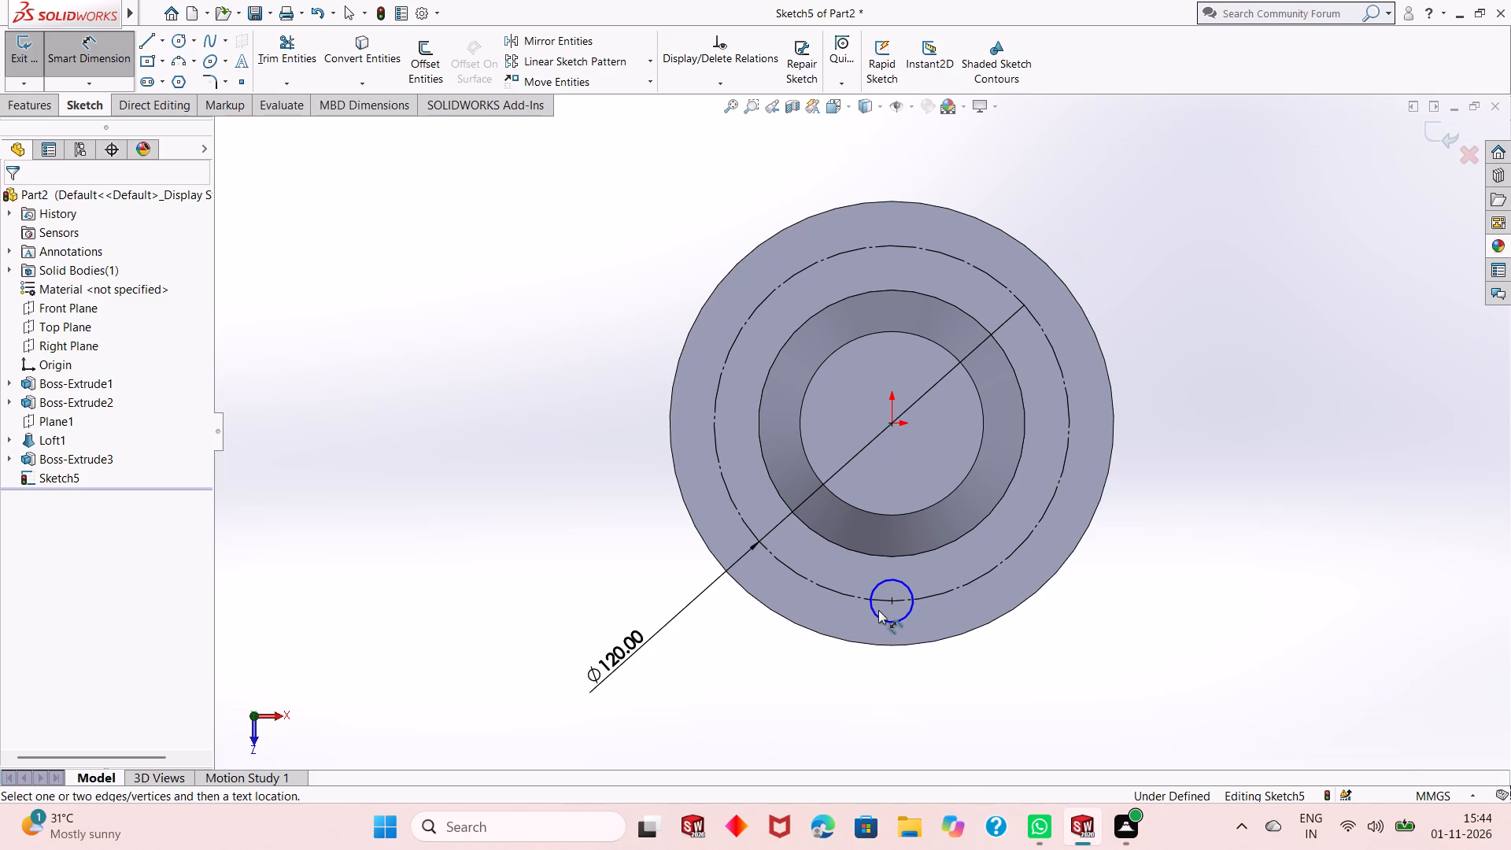
{"action": "left_click", "coordinate": [888, 622]}
{"action": "left_click", "coordinate": [765, 705]}
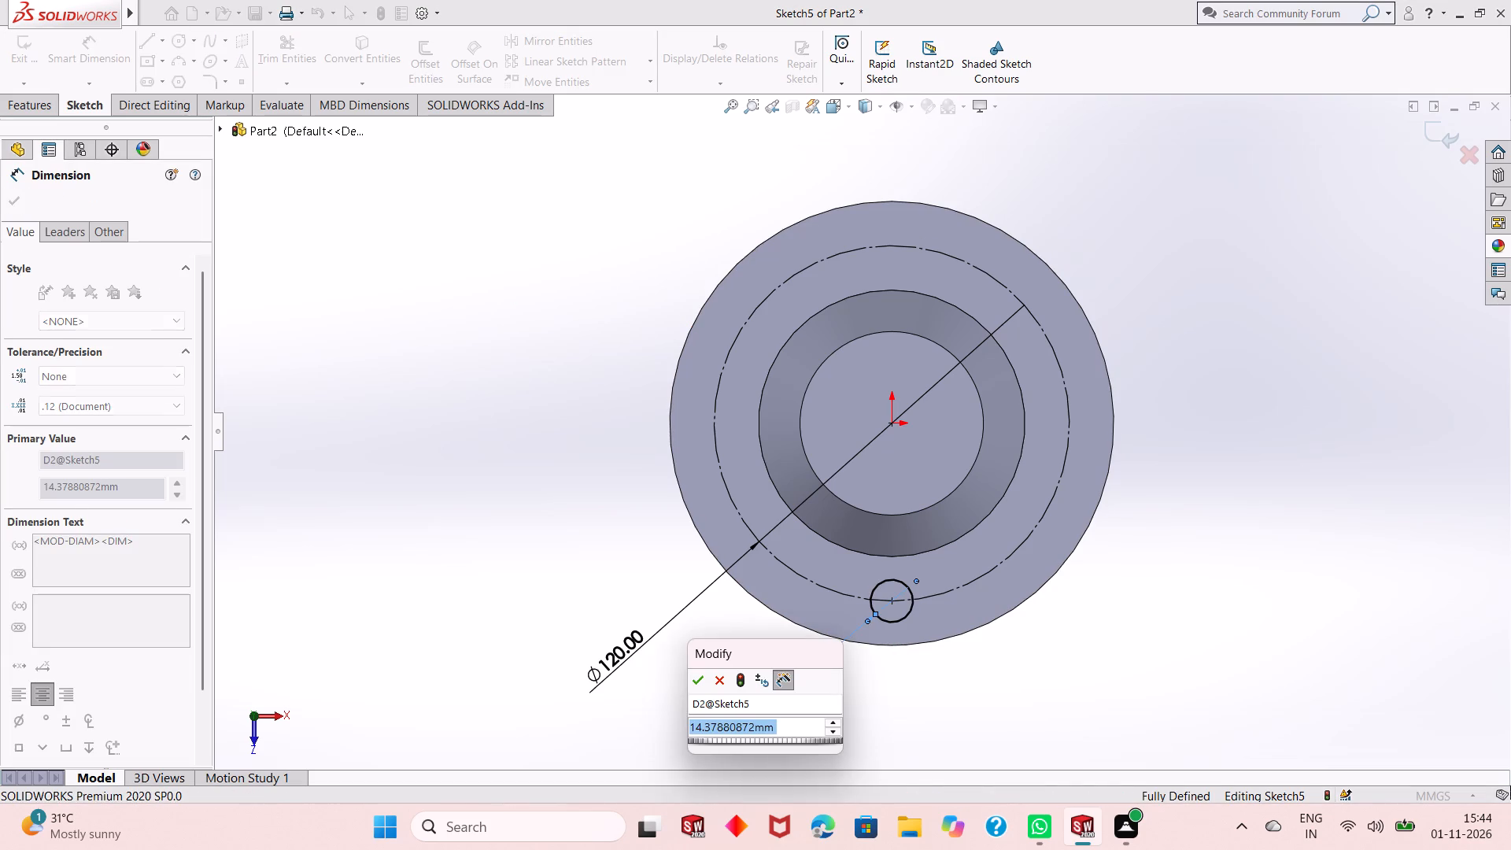
{"action": "type", "text": "14"}
{"action": "key", "text": "Return"}
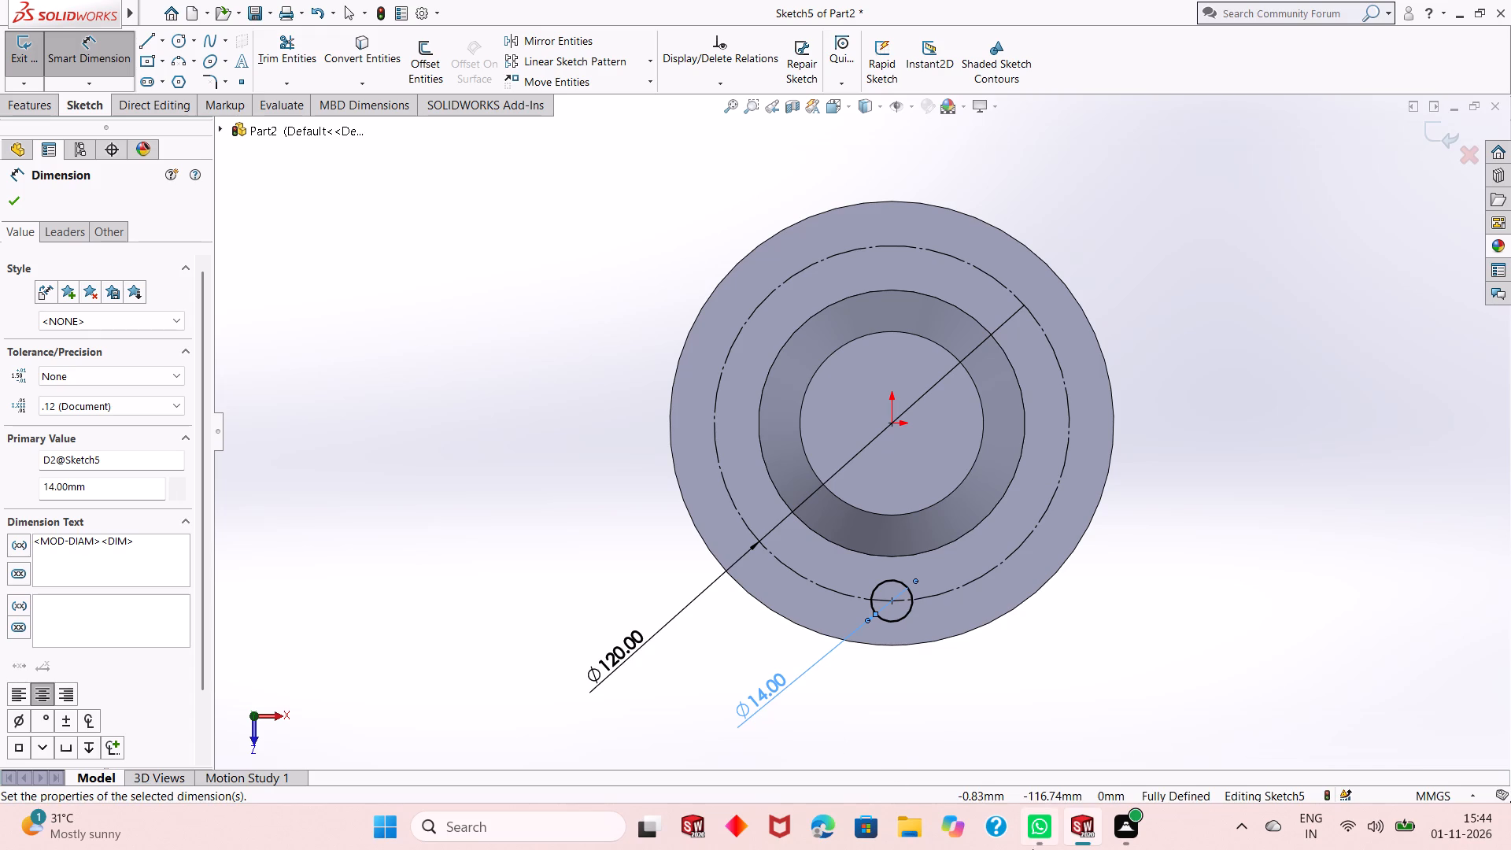
{"action": "middle_click", "coordinate": [1003, 849]}
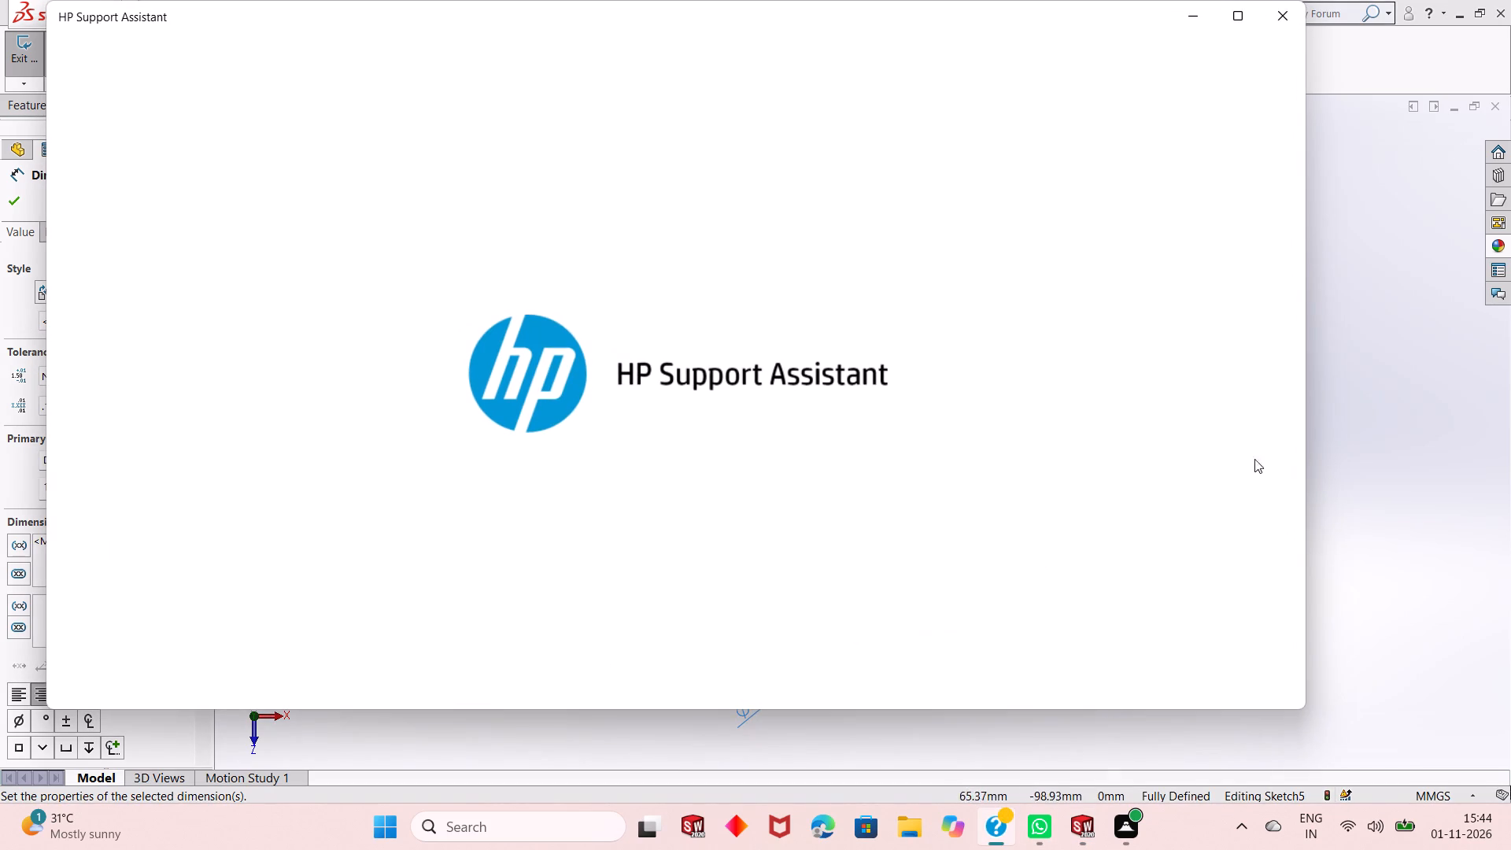
{"action": "left_click", "coordinate": [1289, 20]}
{"action": "scroll", "coordinate": [979, 598], "scroll_direction": "up", "scroll_amount": 2}
{"action": "middle_click_drag", "start_coordinate": [966, 624], "coordinate": [993, 516]}
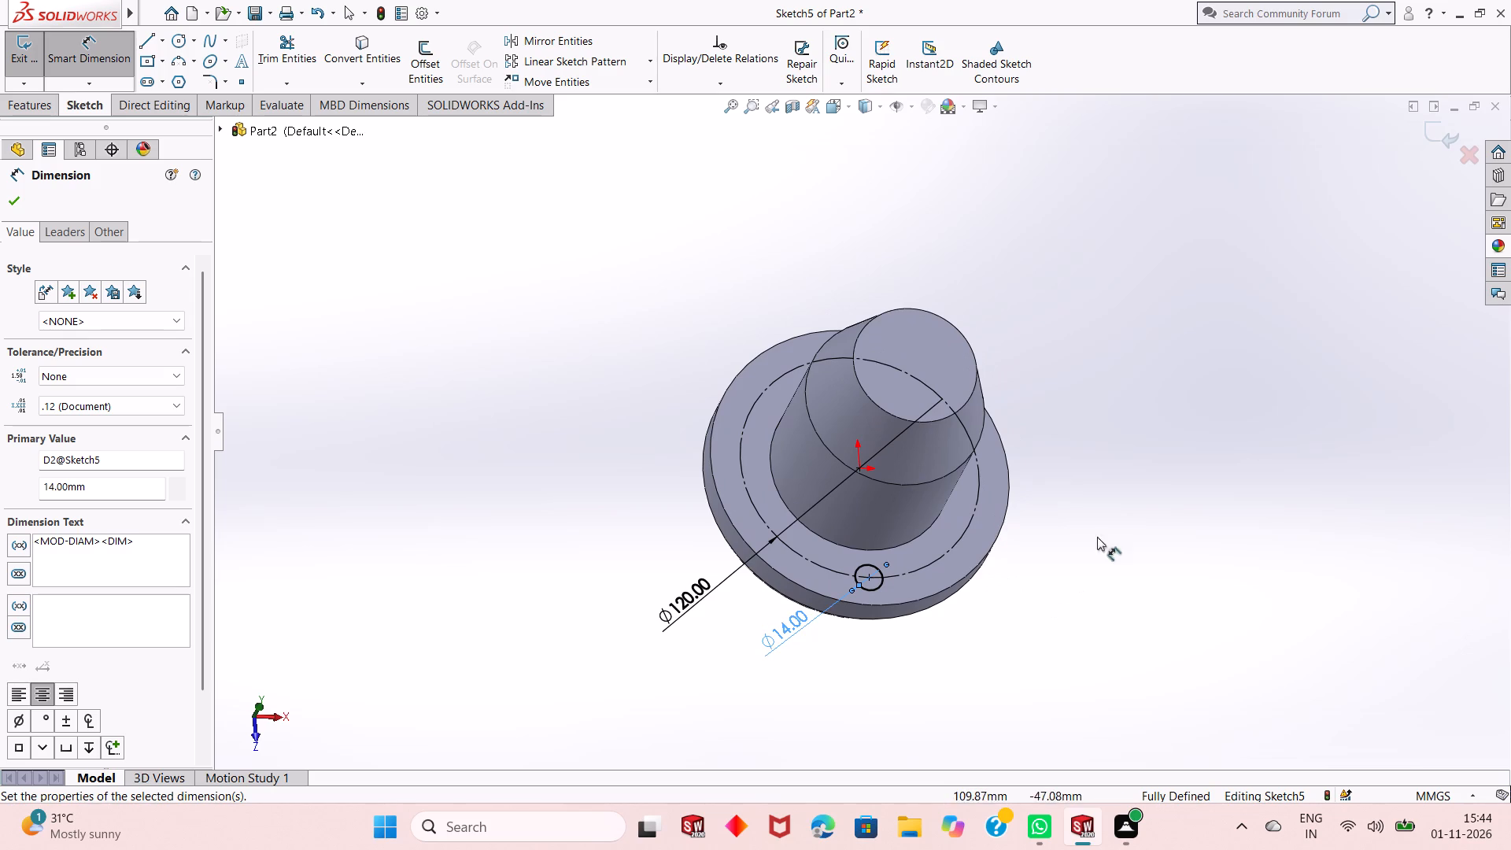
{"action": "right_click", "coordinate": [1097, 493]}
{"action": "left_click", "coordinate": [1125, 538]}
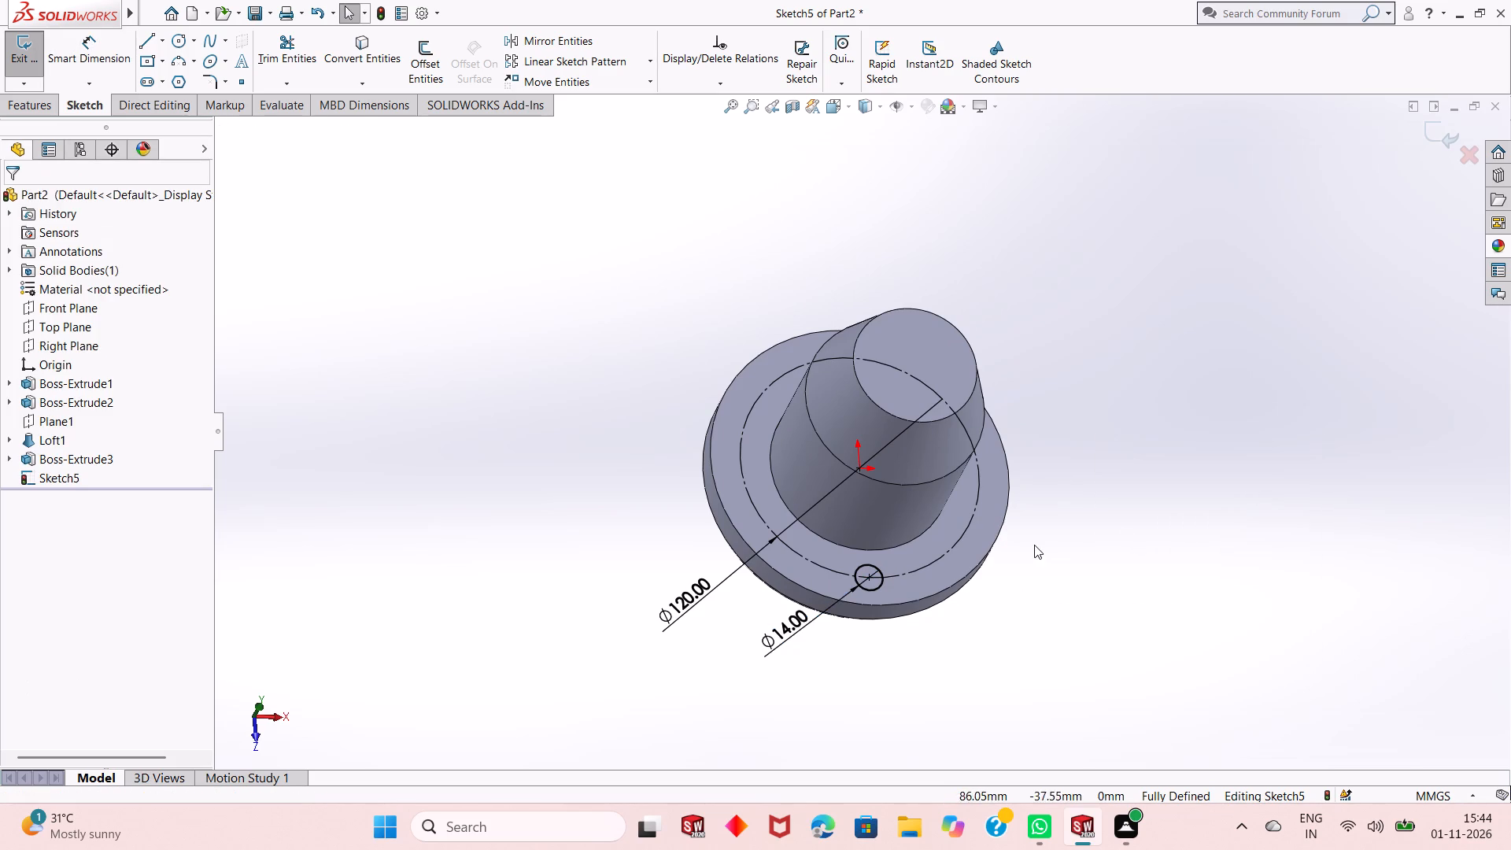
{"action": "middle_click_drag", "start_coordinate": [1032, 548], "coordinate": [1015, 578]}
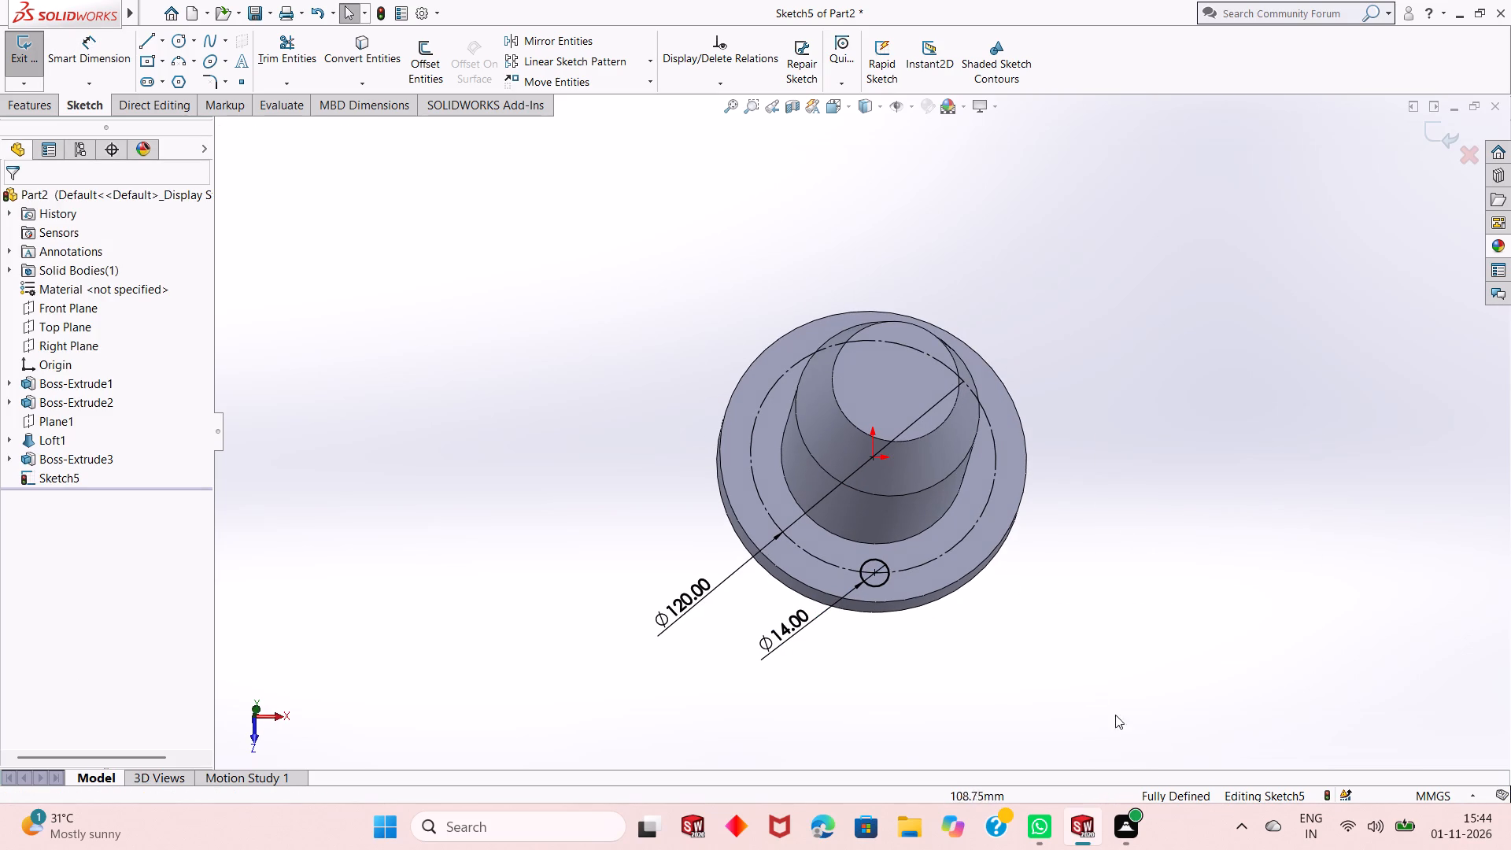
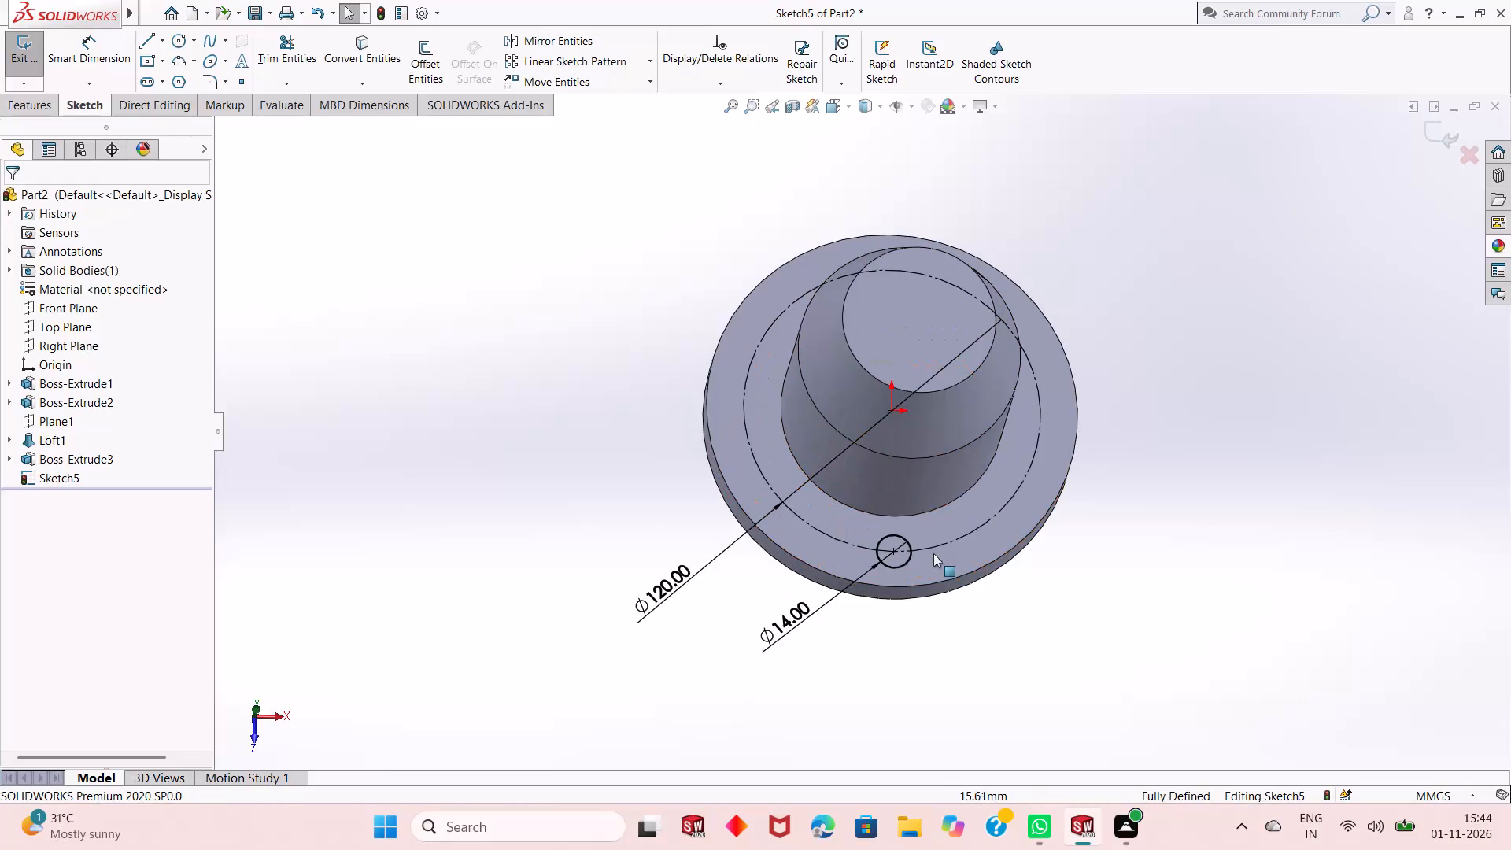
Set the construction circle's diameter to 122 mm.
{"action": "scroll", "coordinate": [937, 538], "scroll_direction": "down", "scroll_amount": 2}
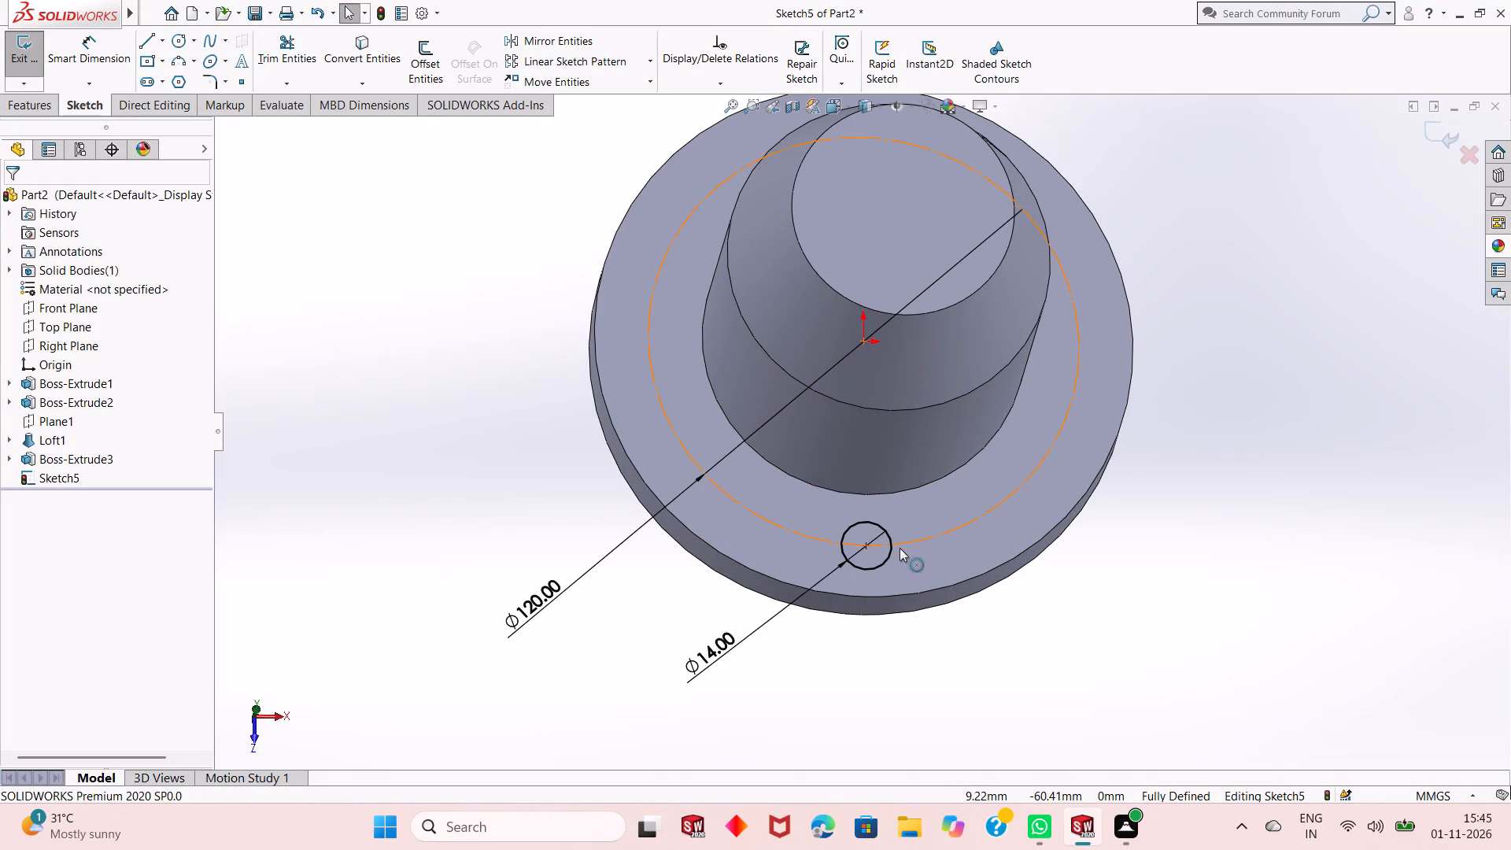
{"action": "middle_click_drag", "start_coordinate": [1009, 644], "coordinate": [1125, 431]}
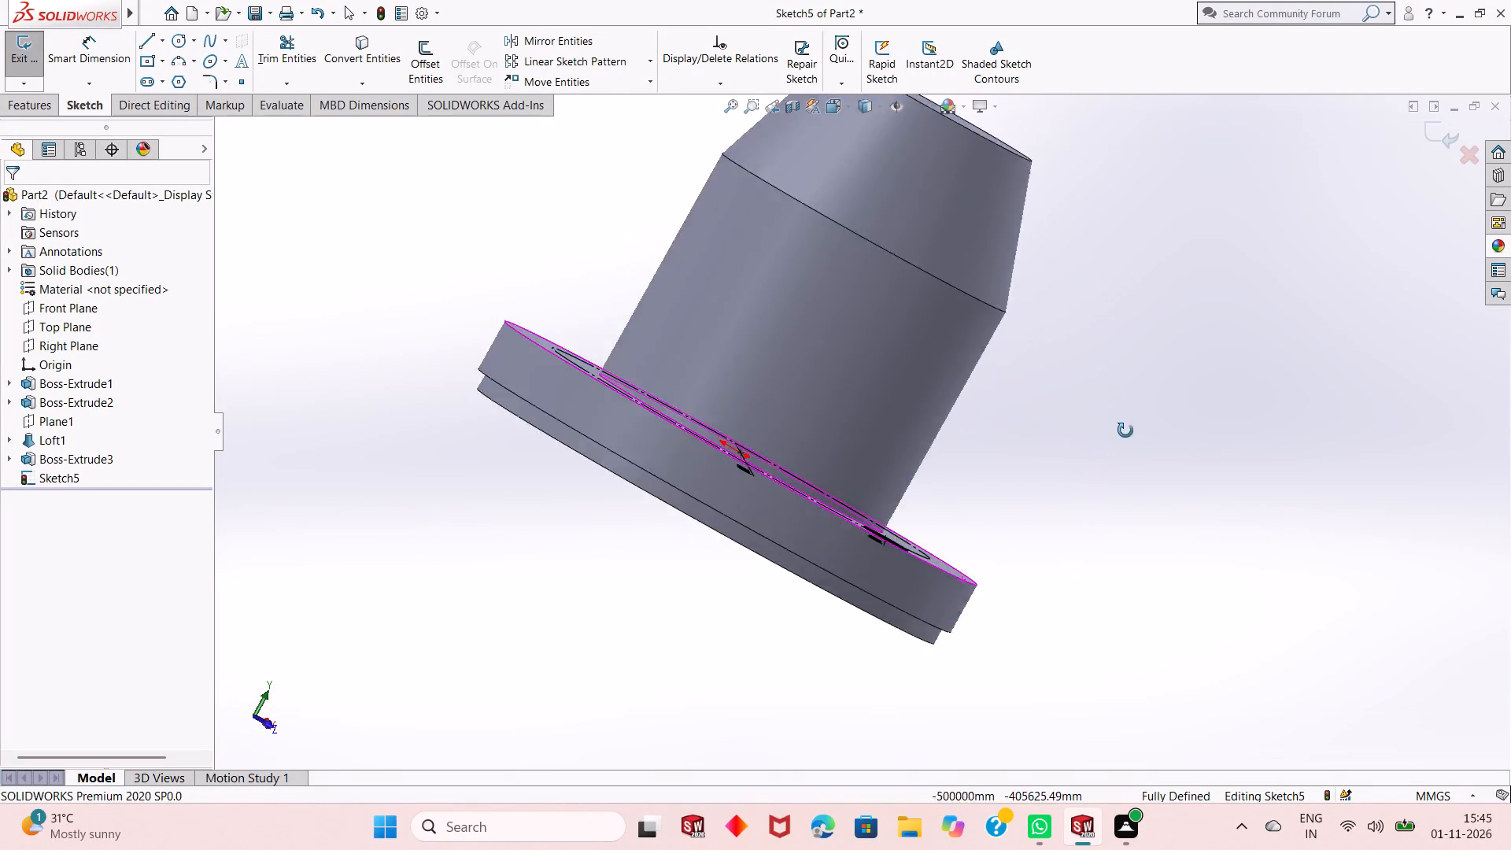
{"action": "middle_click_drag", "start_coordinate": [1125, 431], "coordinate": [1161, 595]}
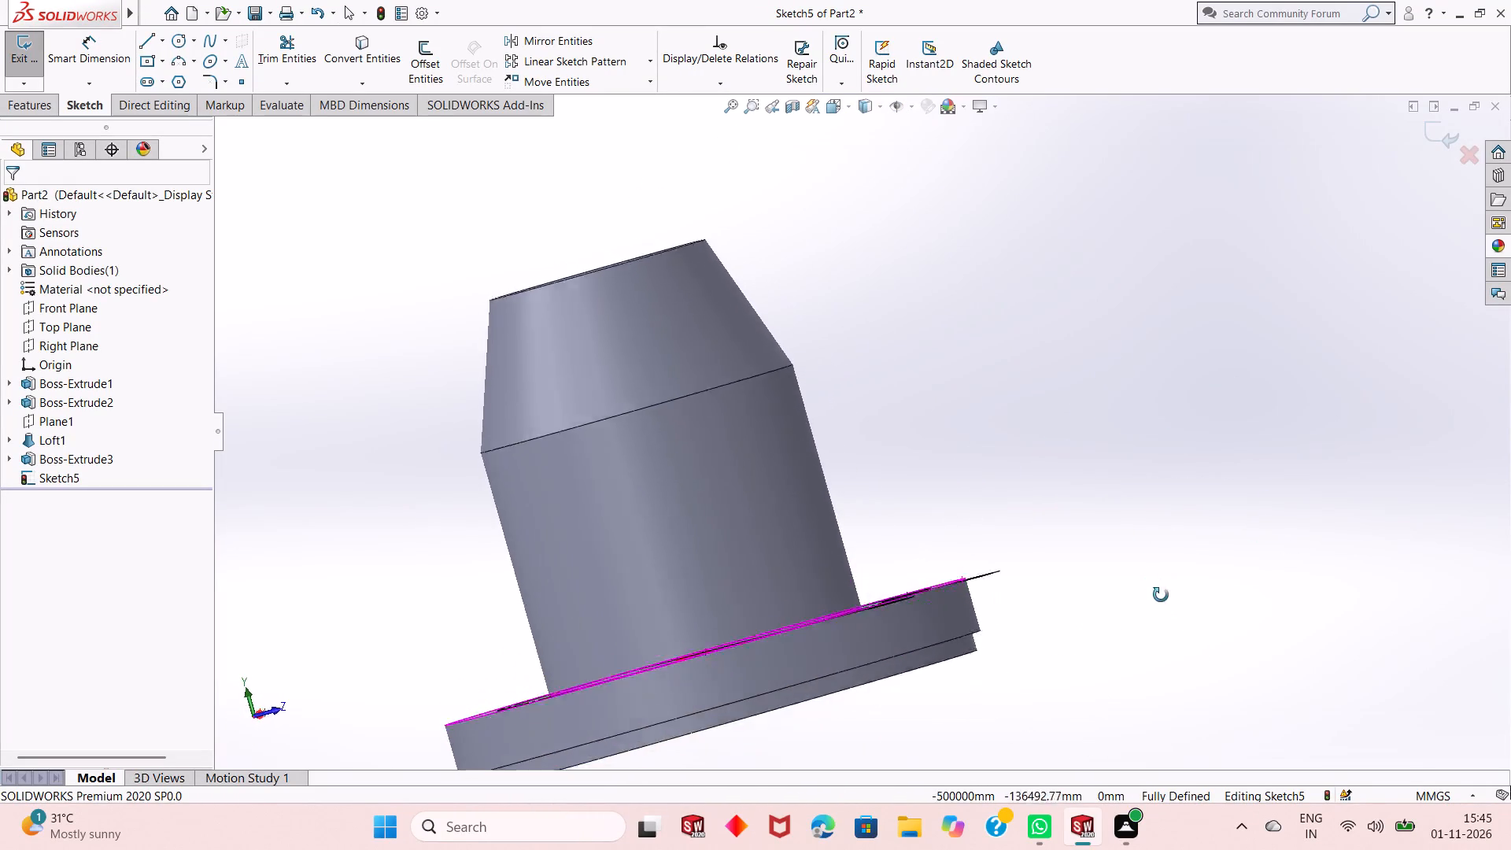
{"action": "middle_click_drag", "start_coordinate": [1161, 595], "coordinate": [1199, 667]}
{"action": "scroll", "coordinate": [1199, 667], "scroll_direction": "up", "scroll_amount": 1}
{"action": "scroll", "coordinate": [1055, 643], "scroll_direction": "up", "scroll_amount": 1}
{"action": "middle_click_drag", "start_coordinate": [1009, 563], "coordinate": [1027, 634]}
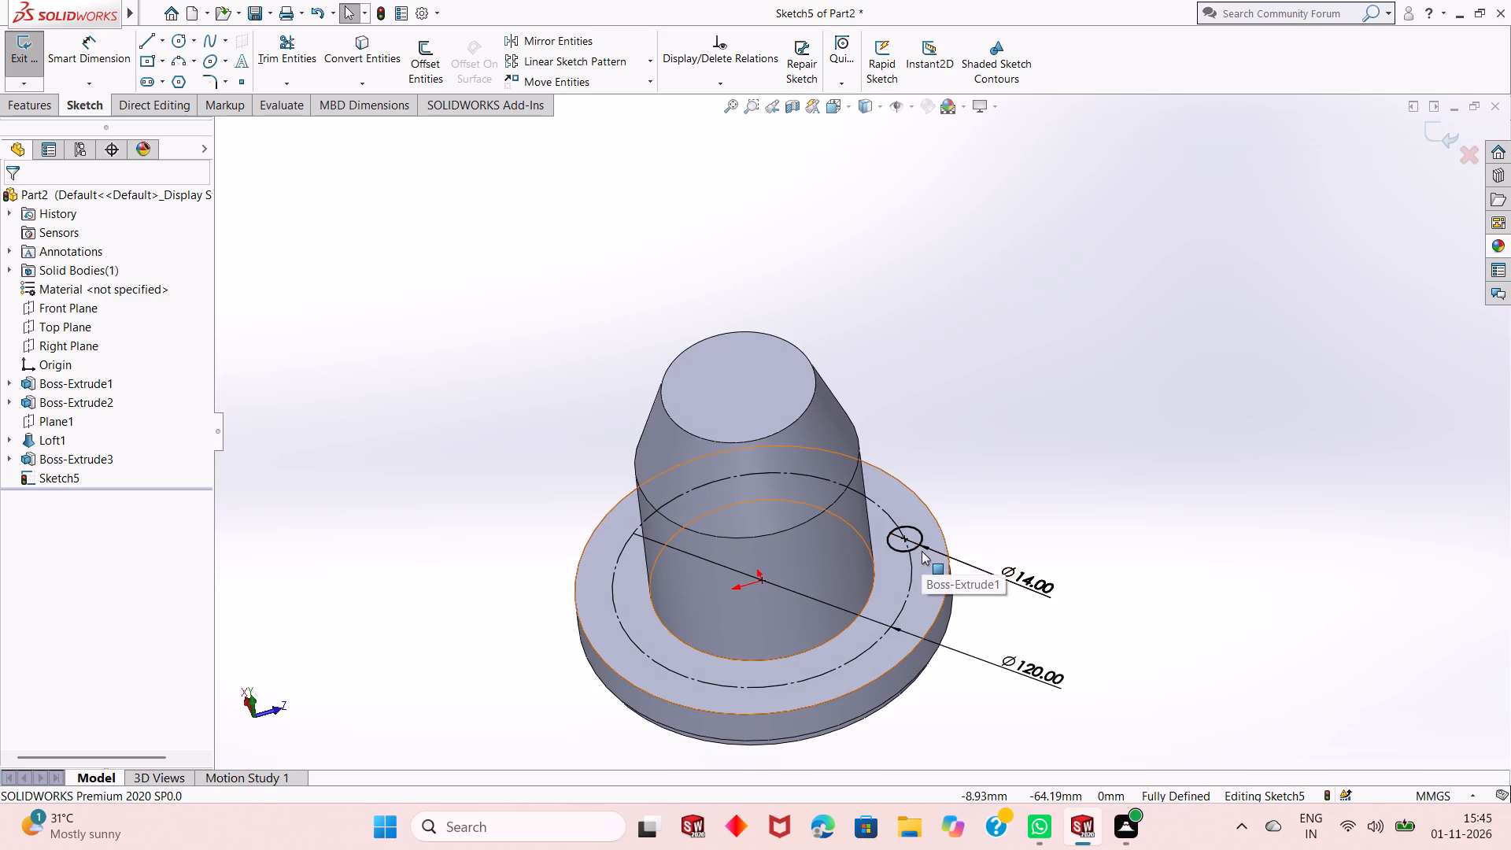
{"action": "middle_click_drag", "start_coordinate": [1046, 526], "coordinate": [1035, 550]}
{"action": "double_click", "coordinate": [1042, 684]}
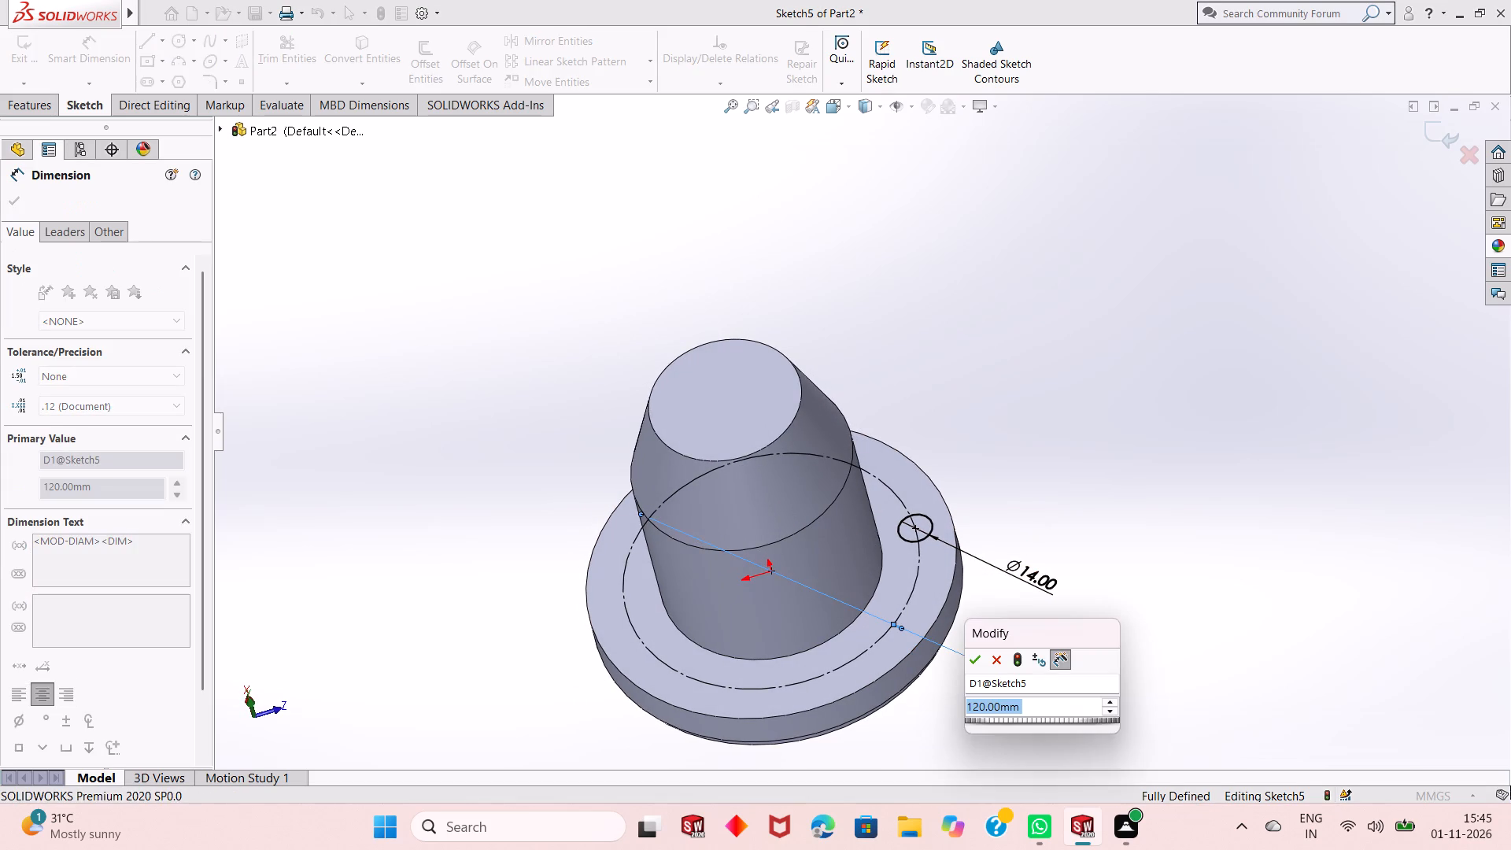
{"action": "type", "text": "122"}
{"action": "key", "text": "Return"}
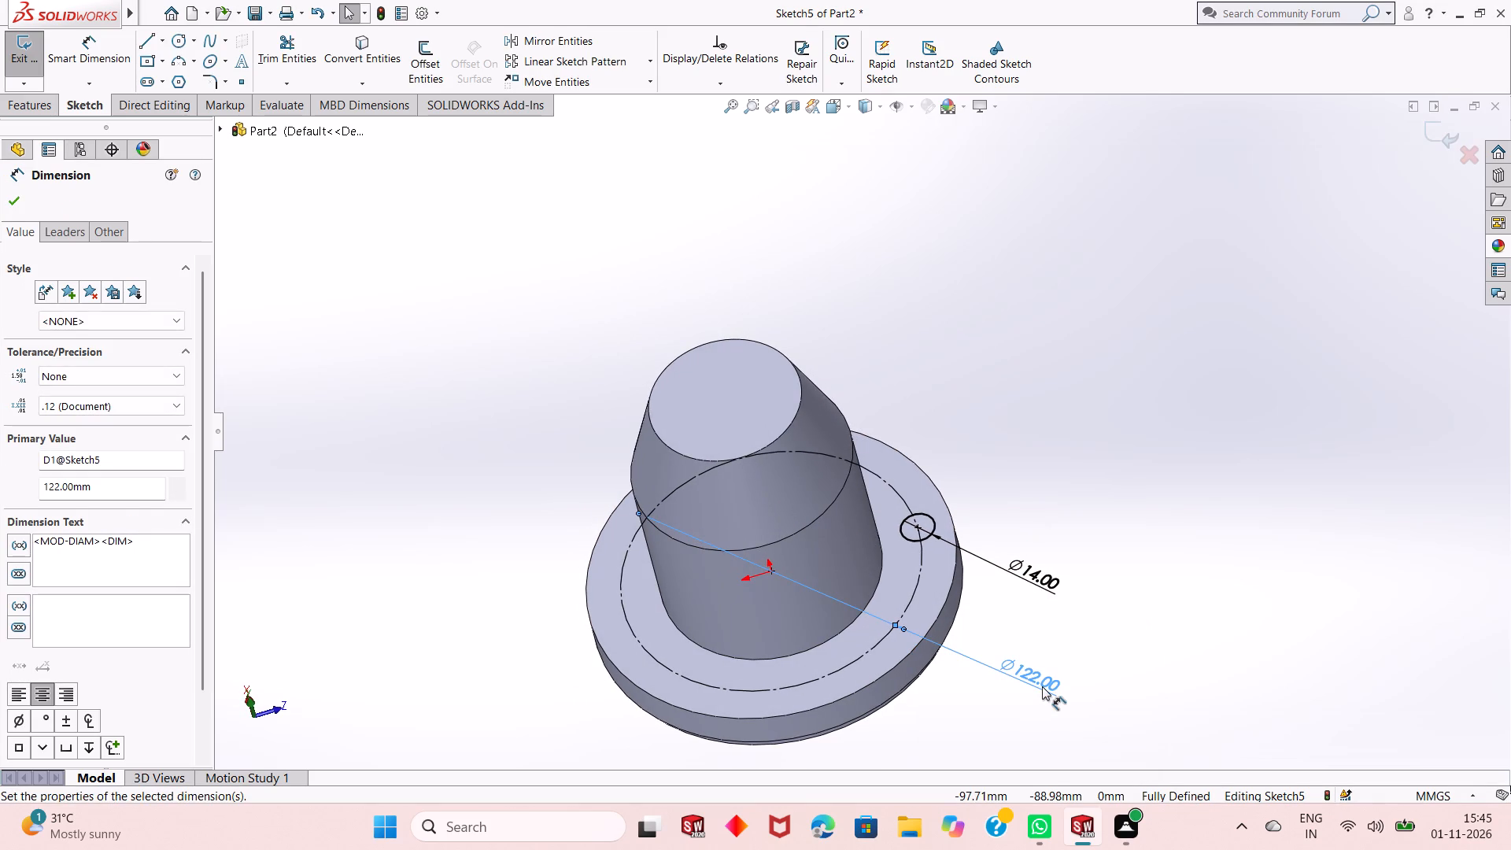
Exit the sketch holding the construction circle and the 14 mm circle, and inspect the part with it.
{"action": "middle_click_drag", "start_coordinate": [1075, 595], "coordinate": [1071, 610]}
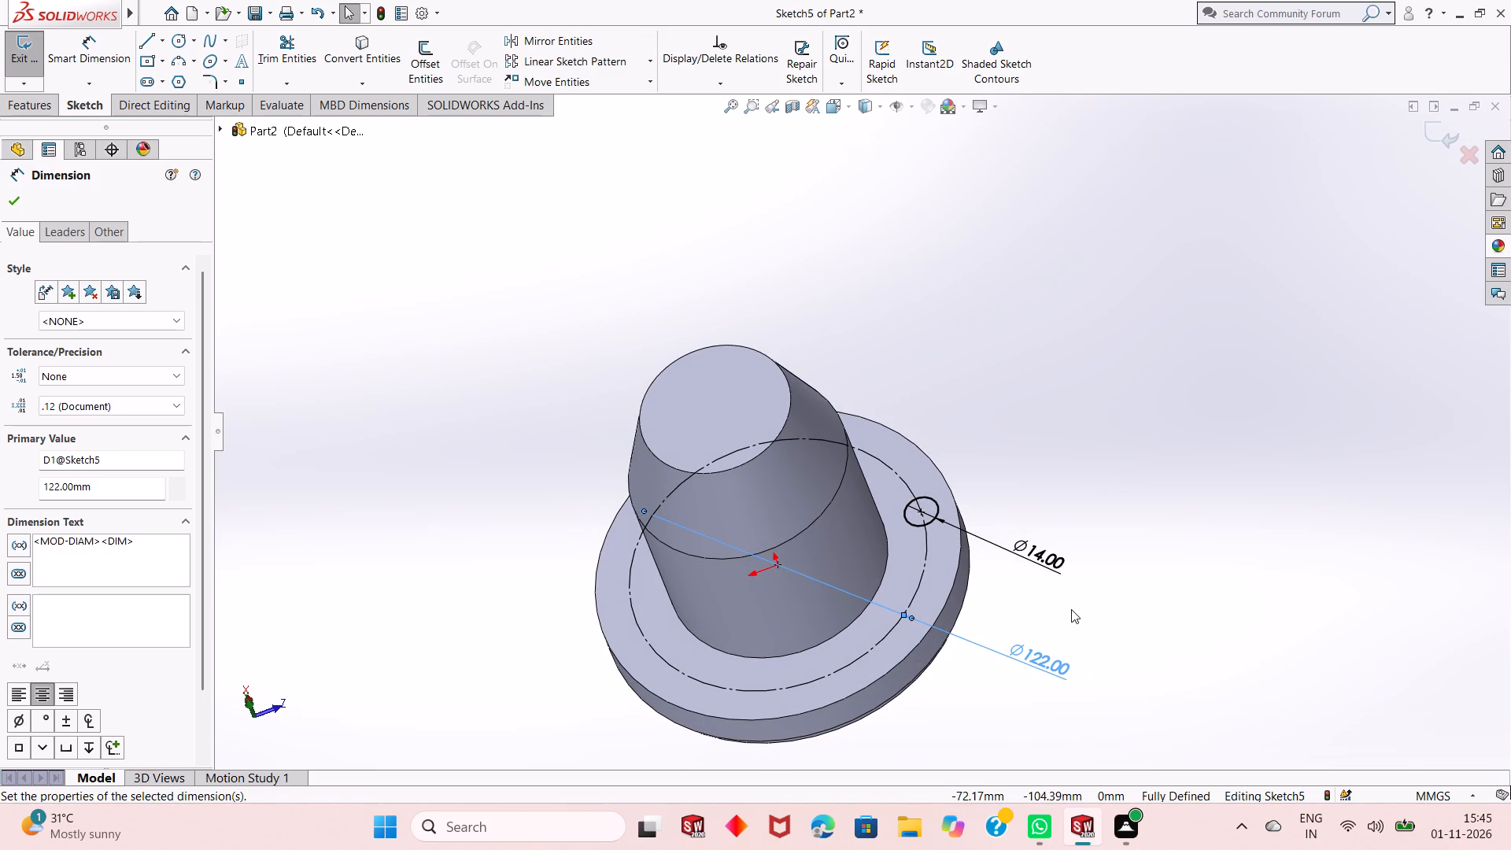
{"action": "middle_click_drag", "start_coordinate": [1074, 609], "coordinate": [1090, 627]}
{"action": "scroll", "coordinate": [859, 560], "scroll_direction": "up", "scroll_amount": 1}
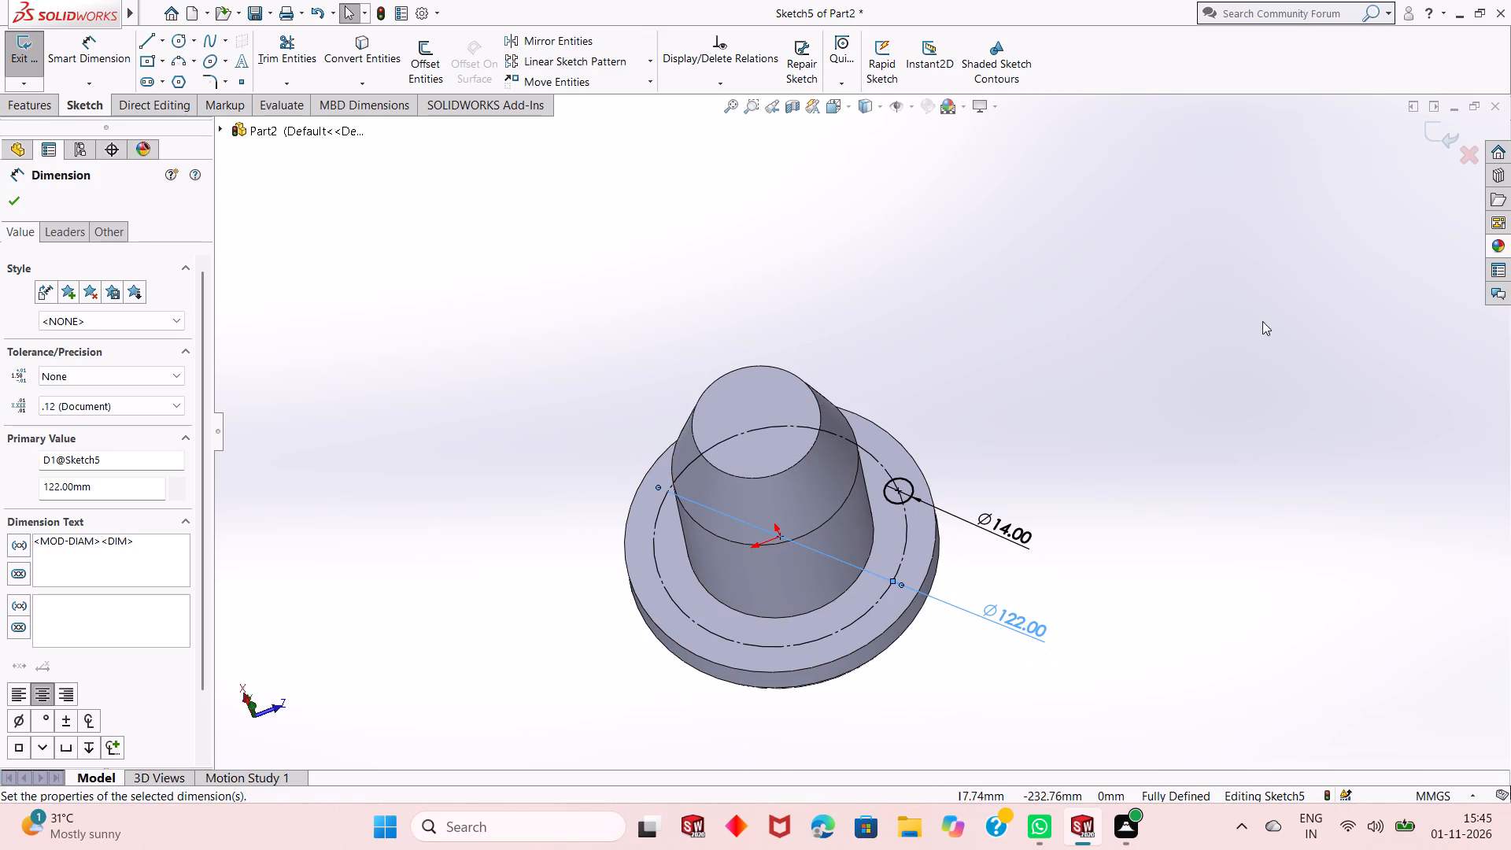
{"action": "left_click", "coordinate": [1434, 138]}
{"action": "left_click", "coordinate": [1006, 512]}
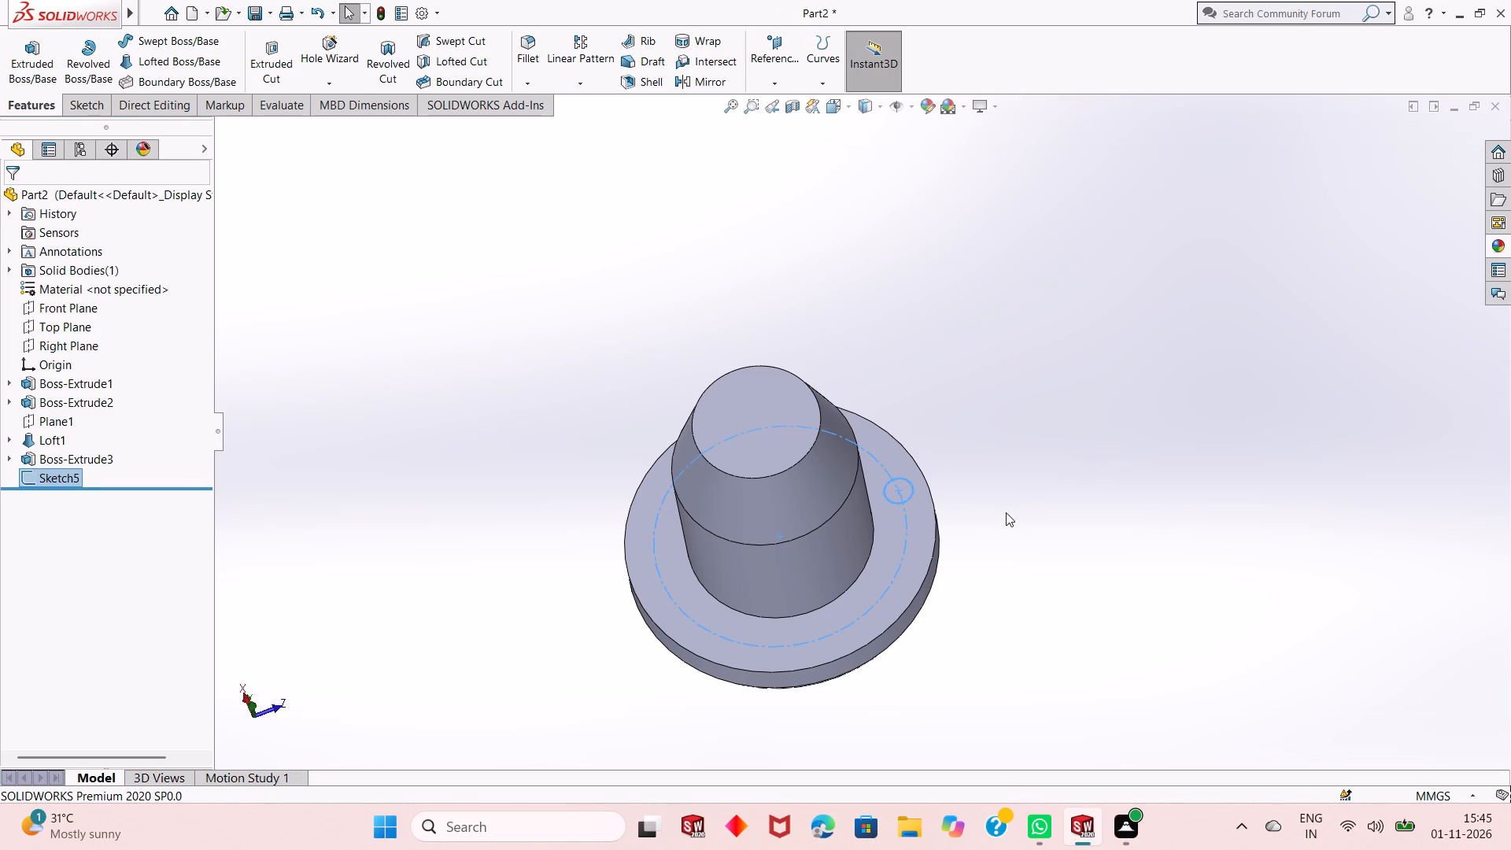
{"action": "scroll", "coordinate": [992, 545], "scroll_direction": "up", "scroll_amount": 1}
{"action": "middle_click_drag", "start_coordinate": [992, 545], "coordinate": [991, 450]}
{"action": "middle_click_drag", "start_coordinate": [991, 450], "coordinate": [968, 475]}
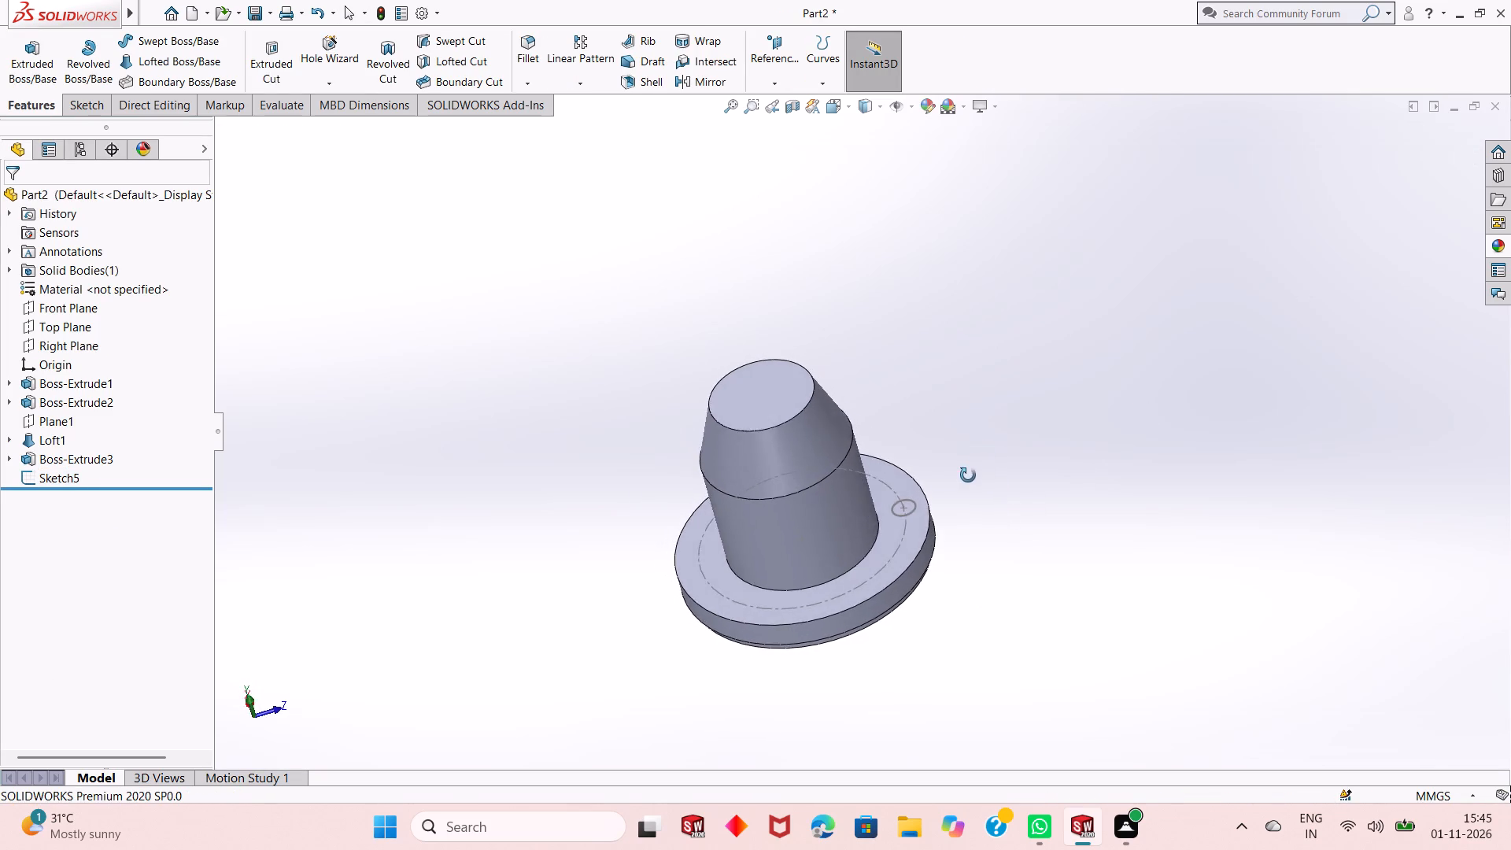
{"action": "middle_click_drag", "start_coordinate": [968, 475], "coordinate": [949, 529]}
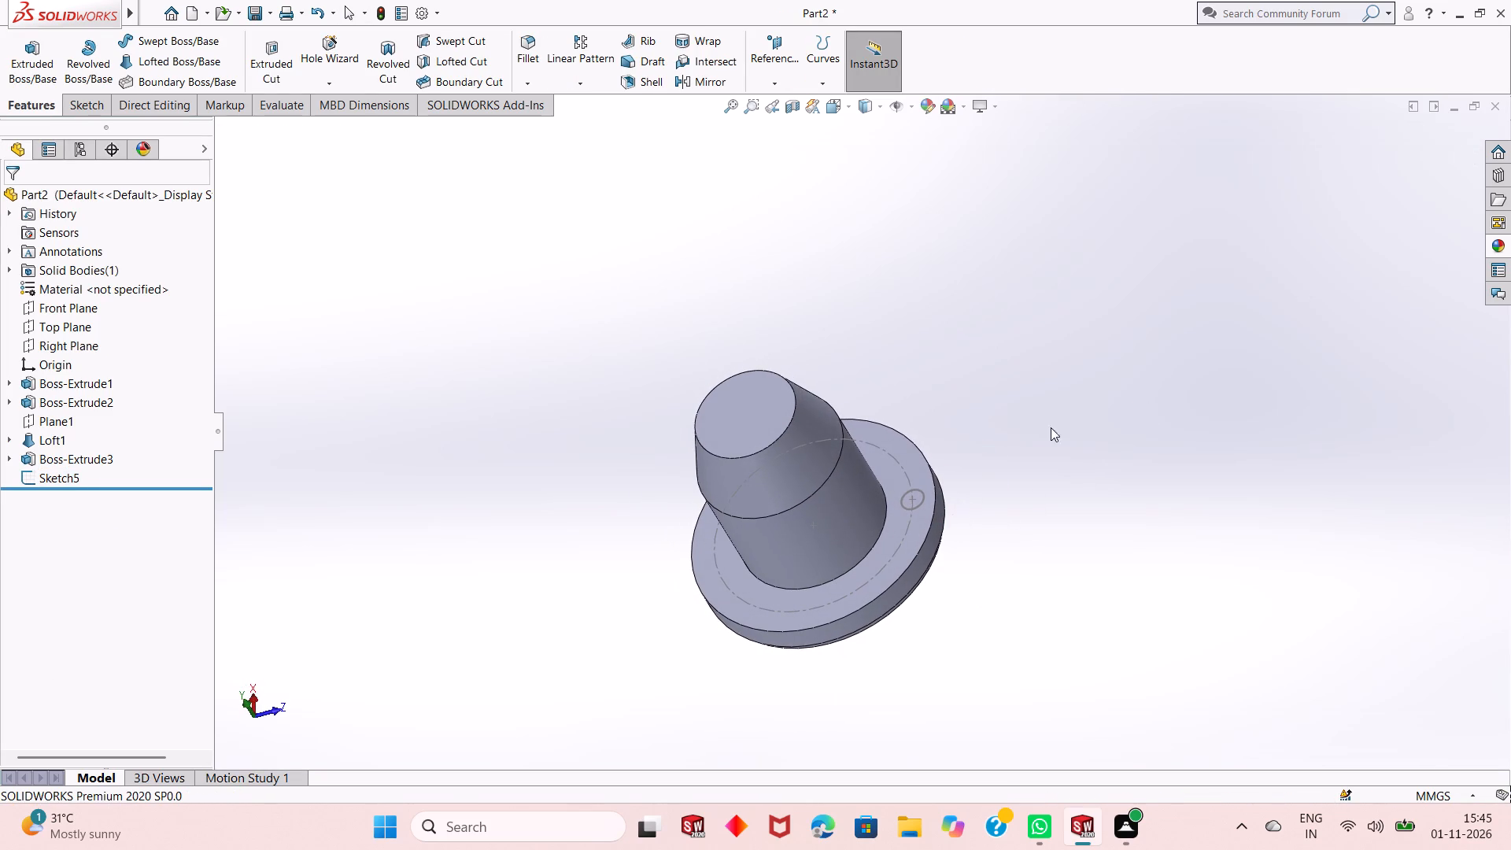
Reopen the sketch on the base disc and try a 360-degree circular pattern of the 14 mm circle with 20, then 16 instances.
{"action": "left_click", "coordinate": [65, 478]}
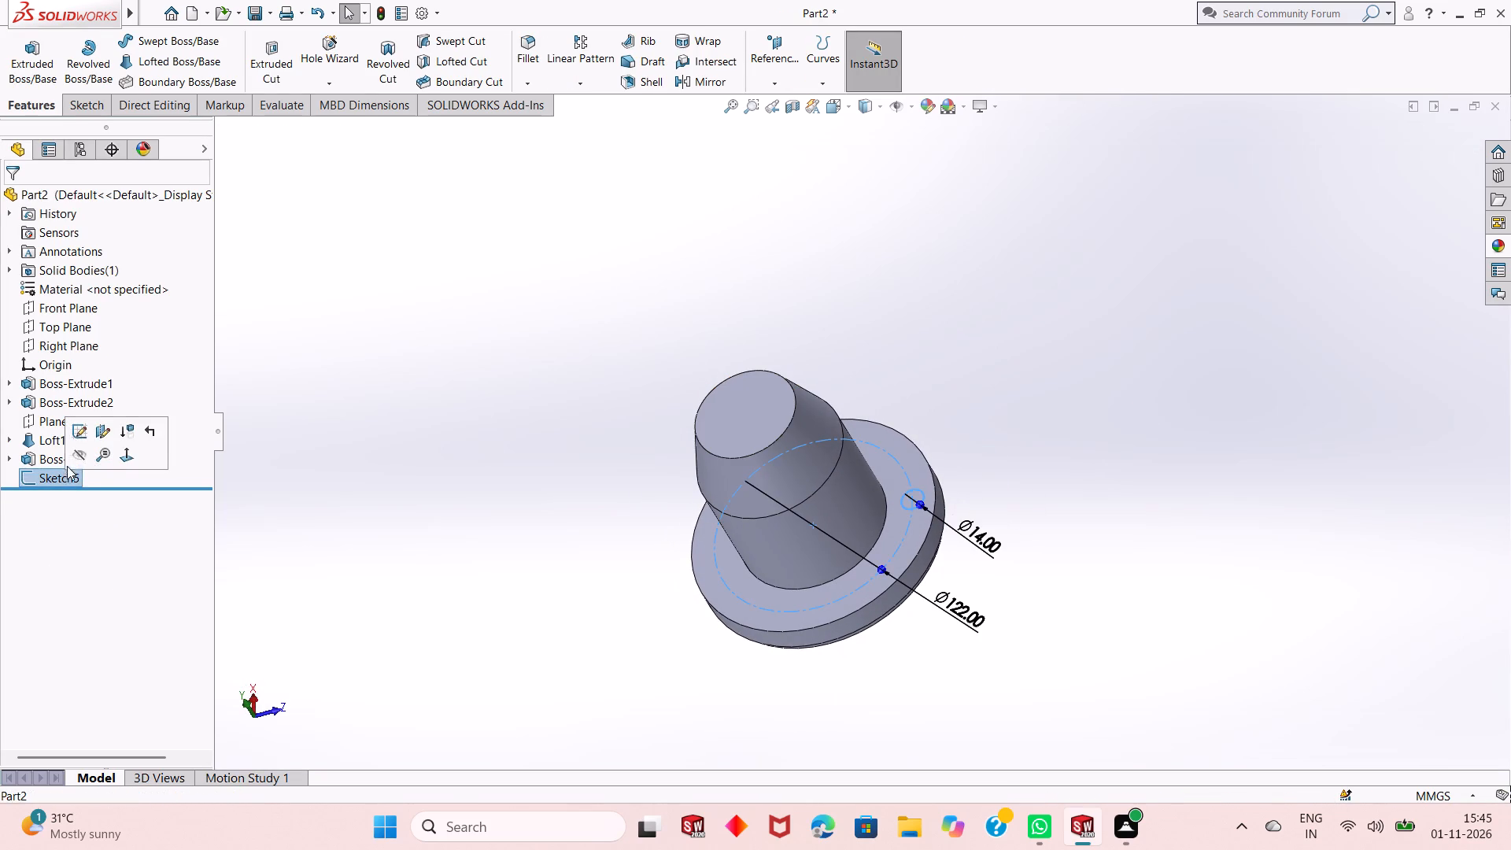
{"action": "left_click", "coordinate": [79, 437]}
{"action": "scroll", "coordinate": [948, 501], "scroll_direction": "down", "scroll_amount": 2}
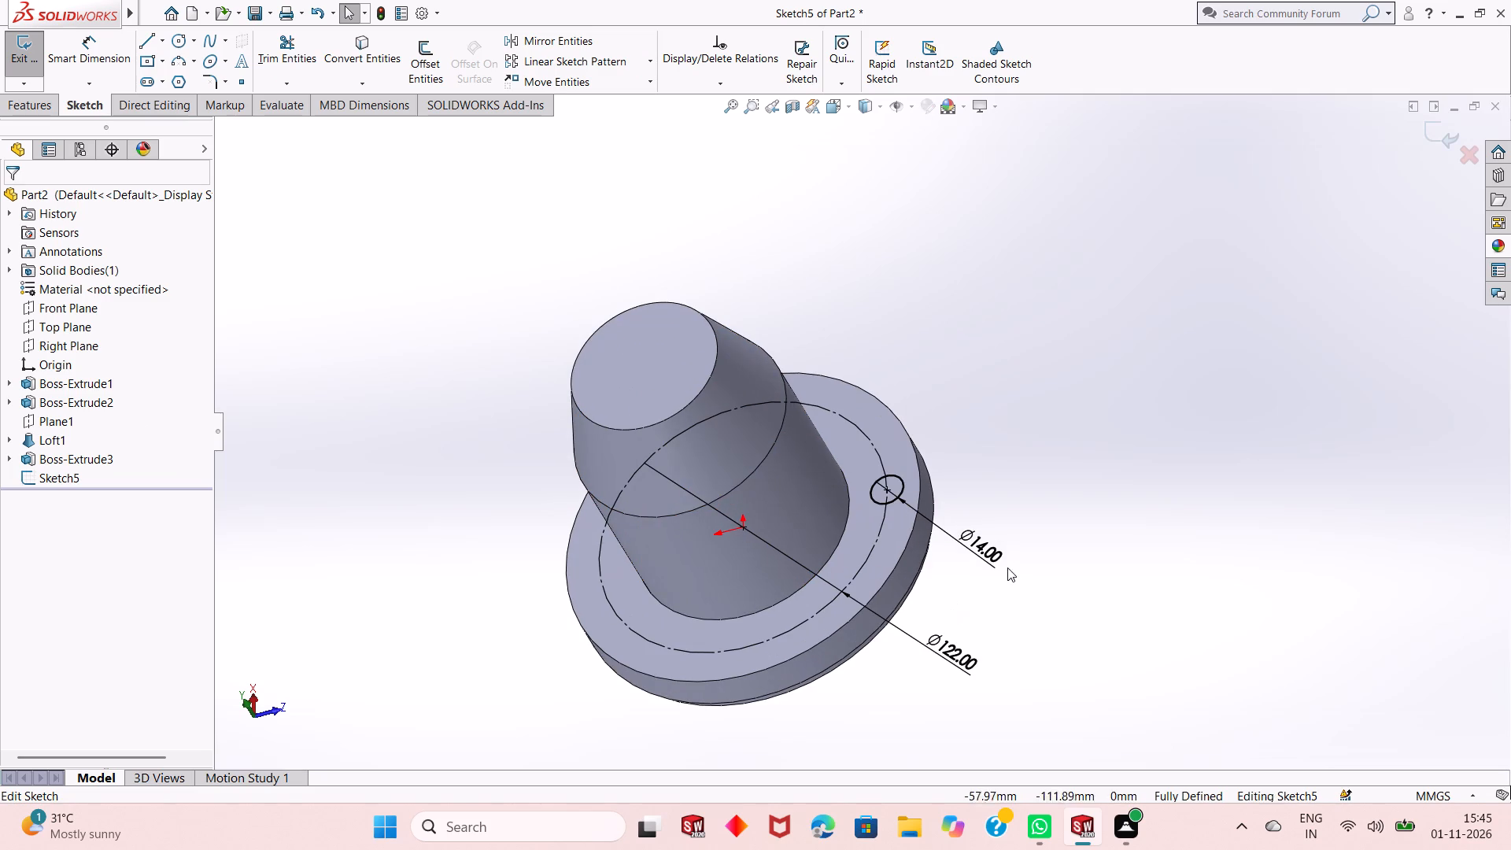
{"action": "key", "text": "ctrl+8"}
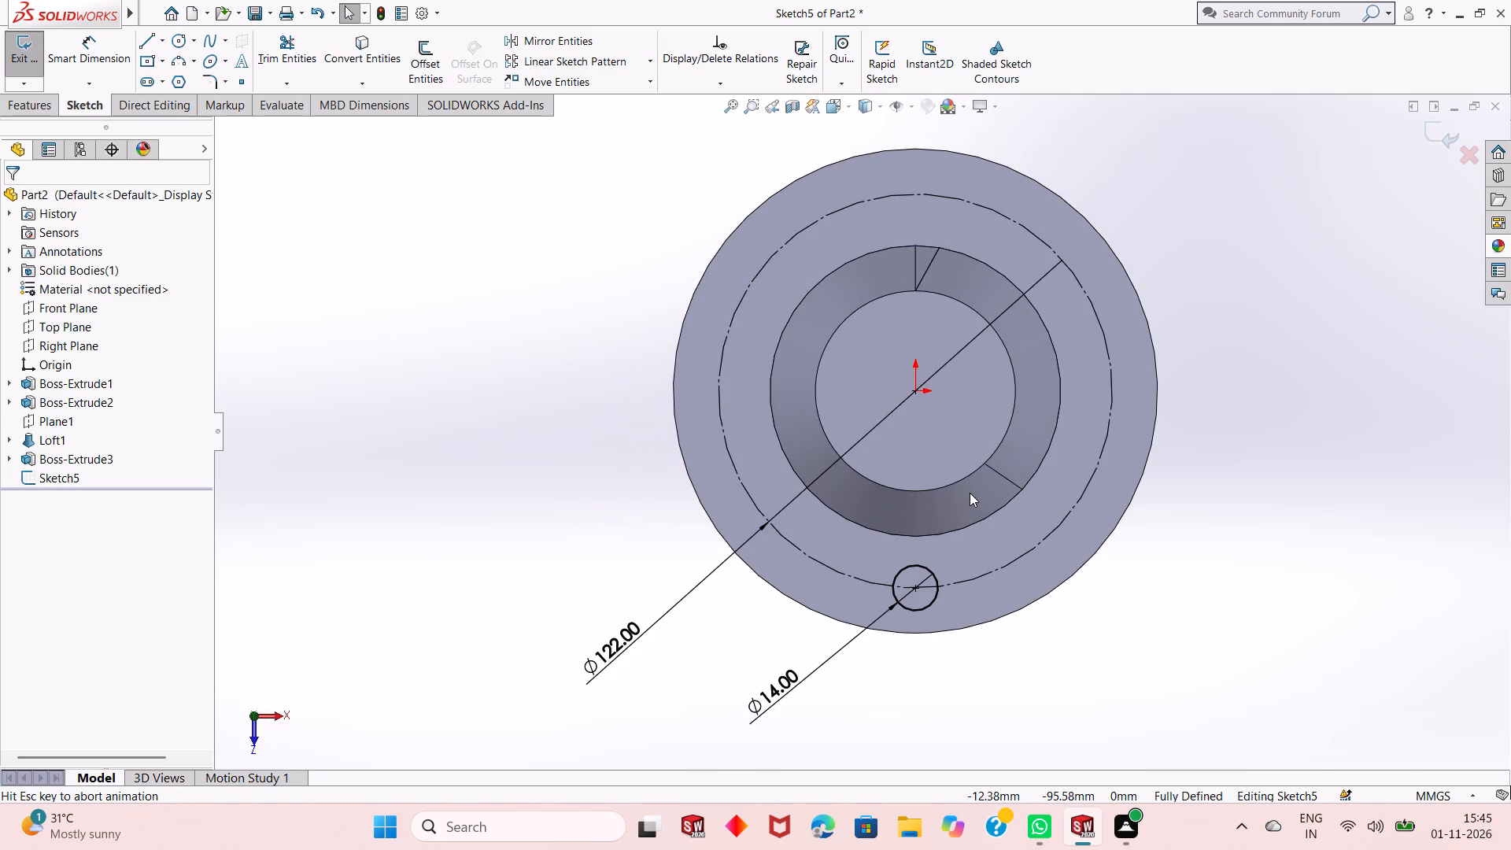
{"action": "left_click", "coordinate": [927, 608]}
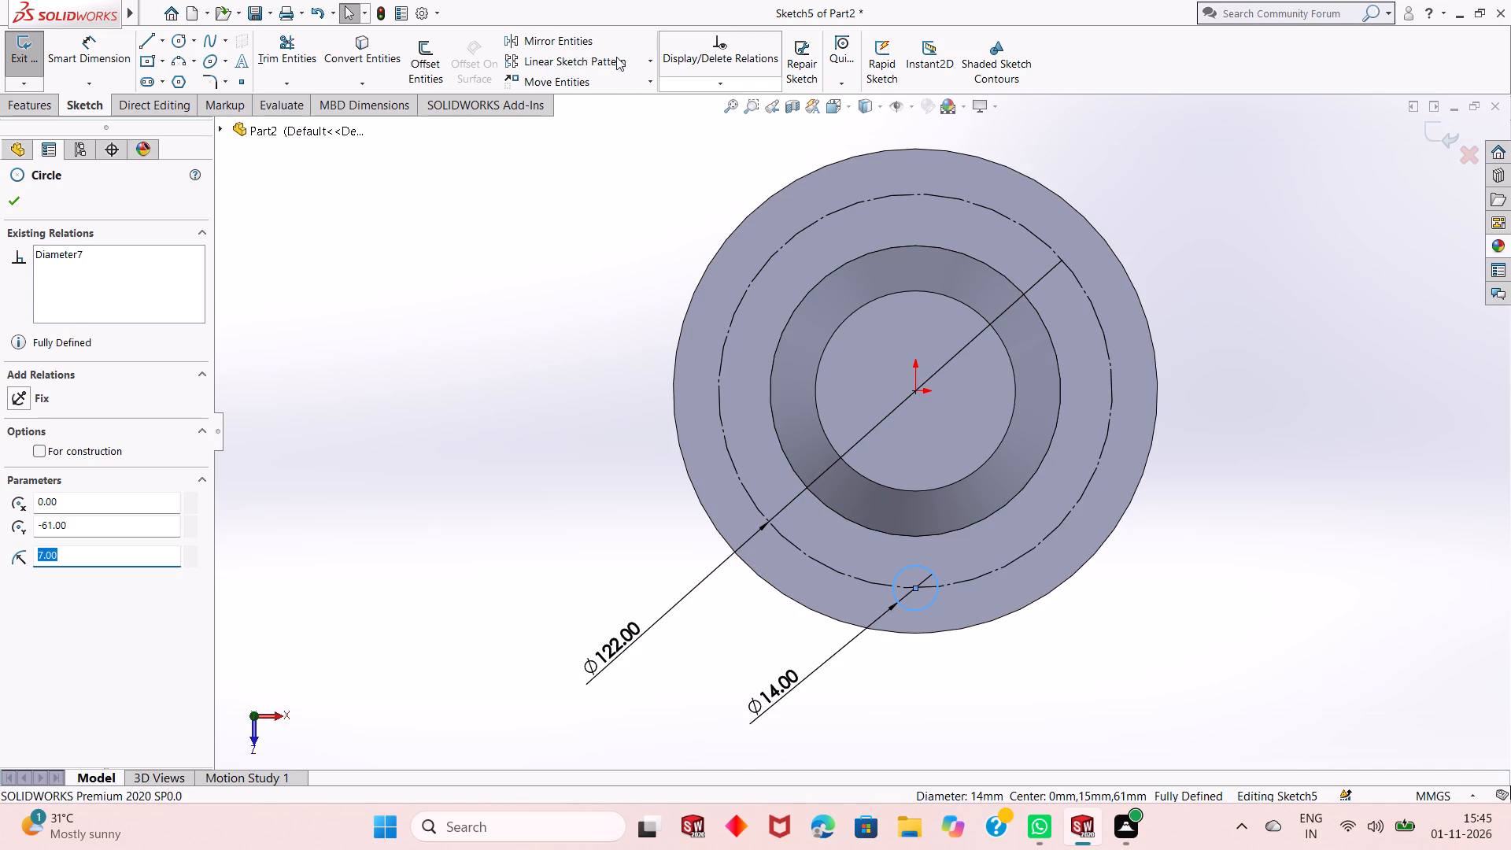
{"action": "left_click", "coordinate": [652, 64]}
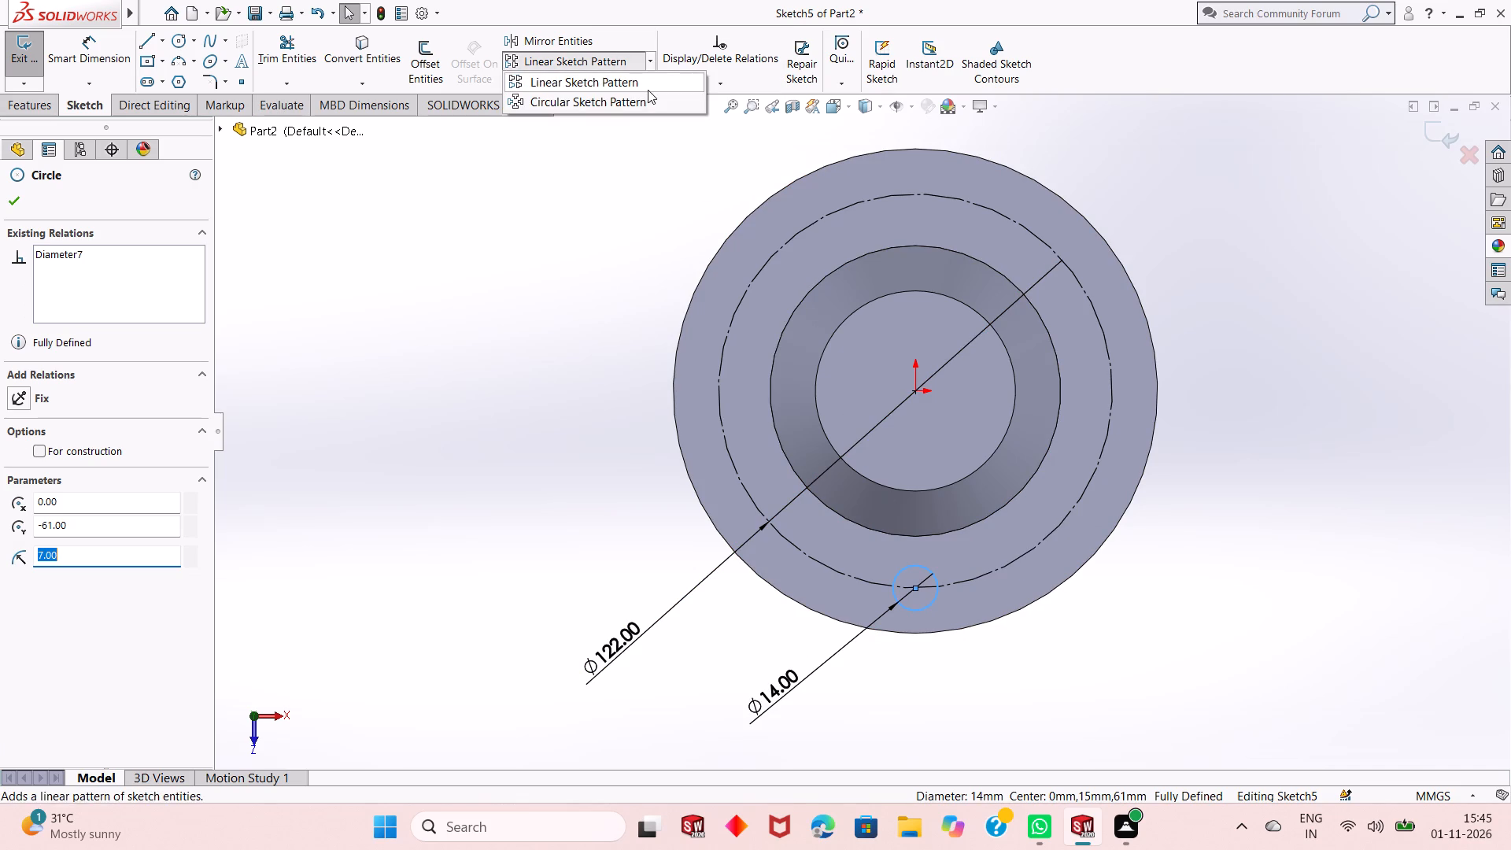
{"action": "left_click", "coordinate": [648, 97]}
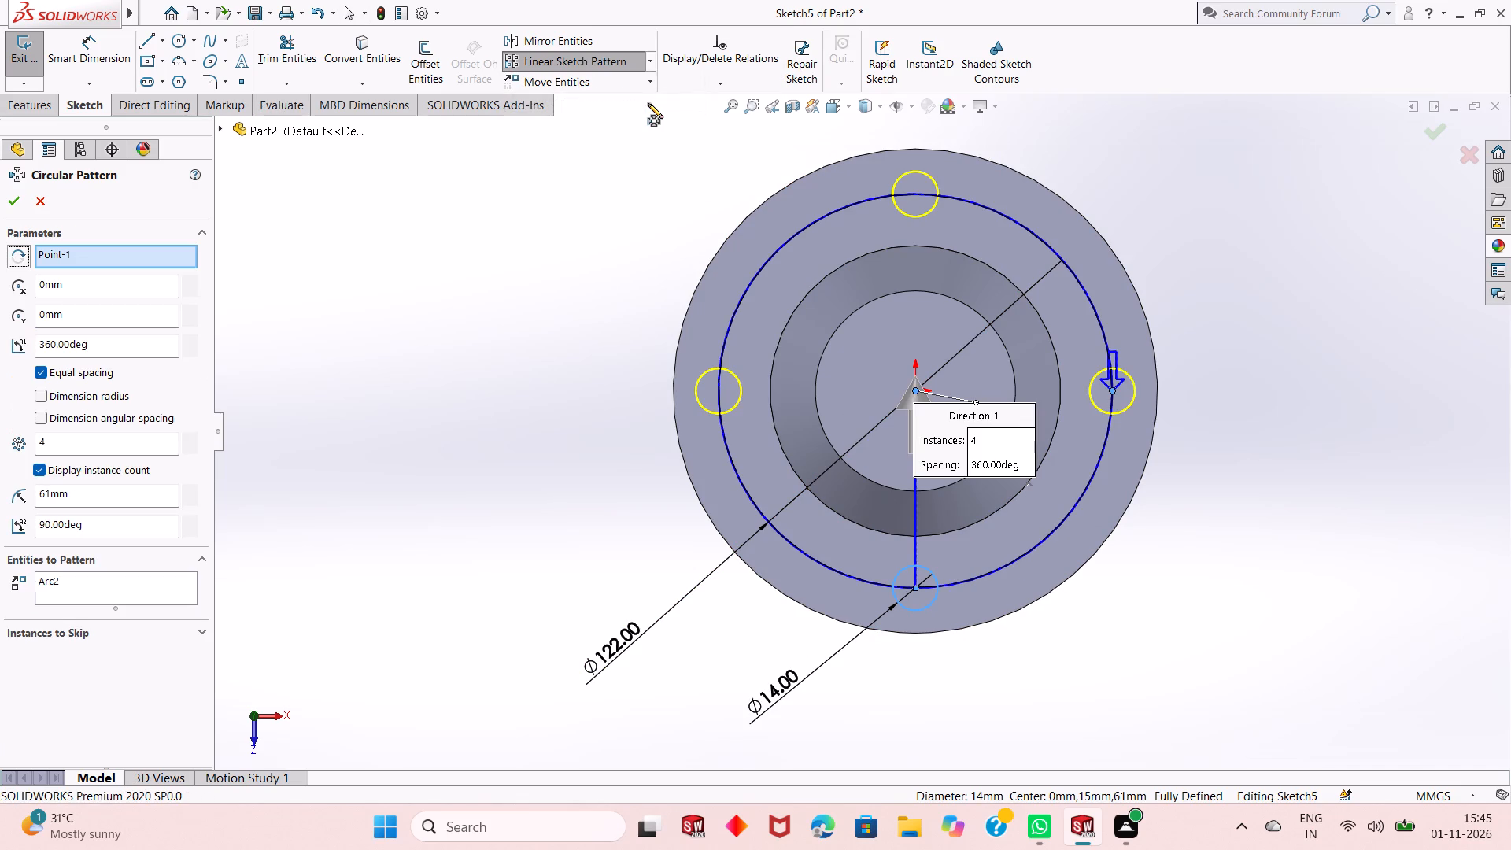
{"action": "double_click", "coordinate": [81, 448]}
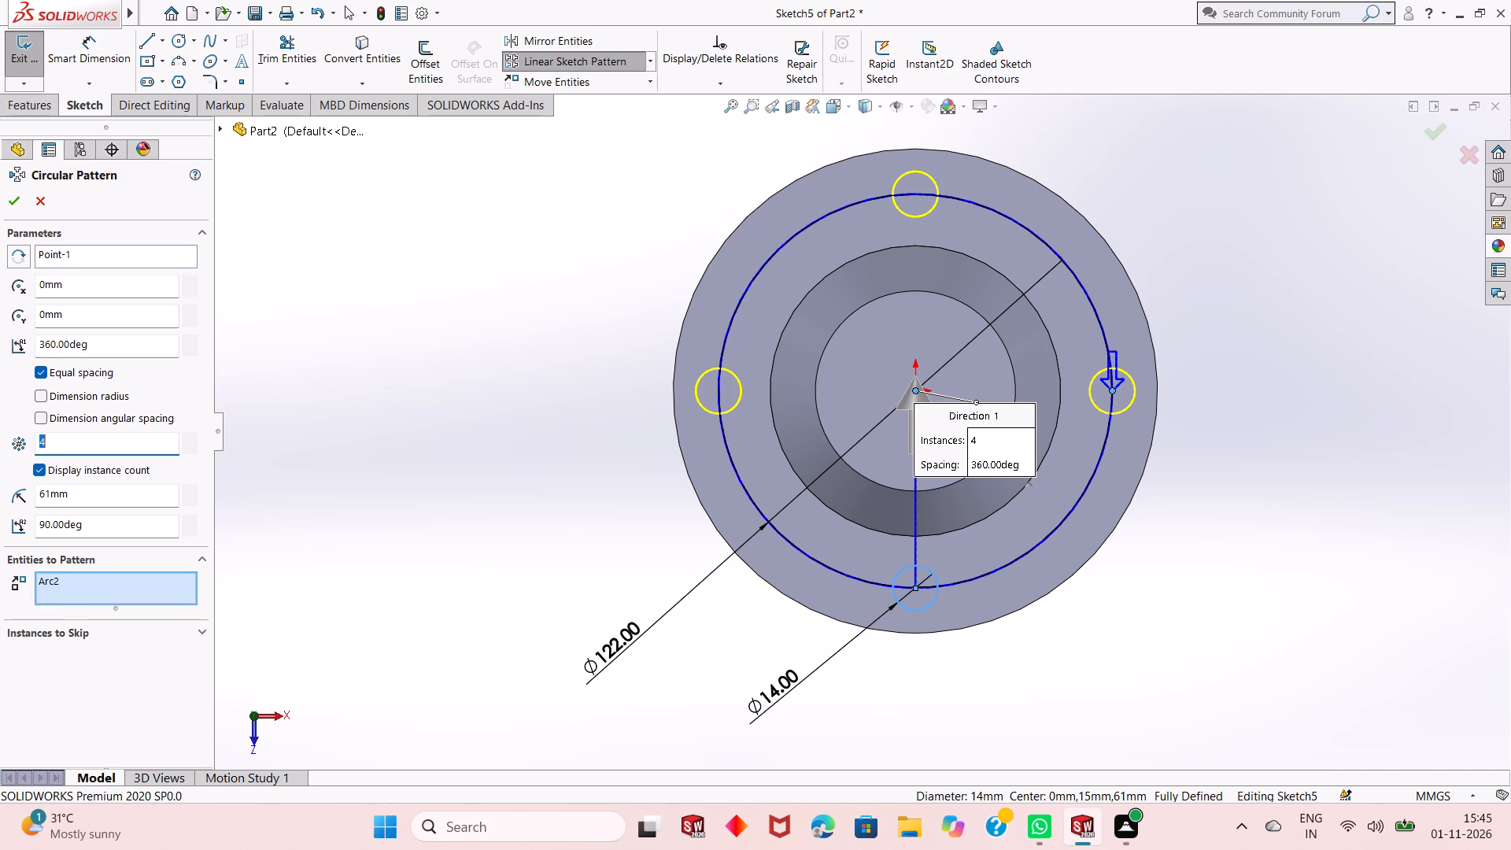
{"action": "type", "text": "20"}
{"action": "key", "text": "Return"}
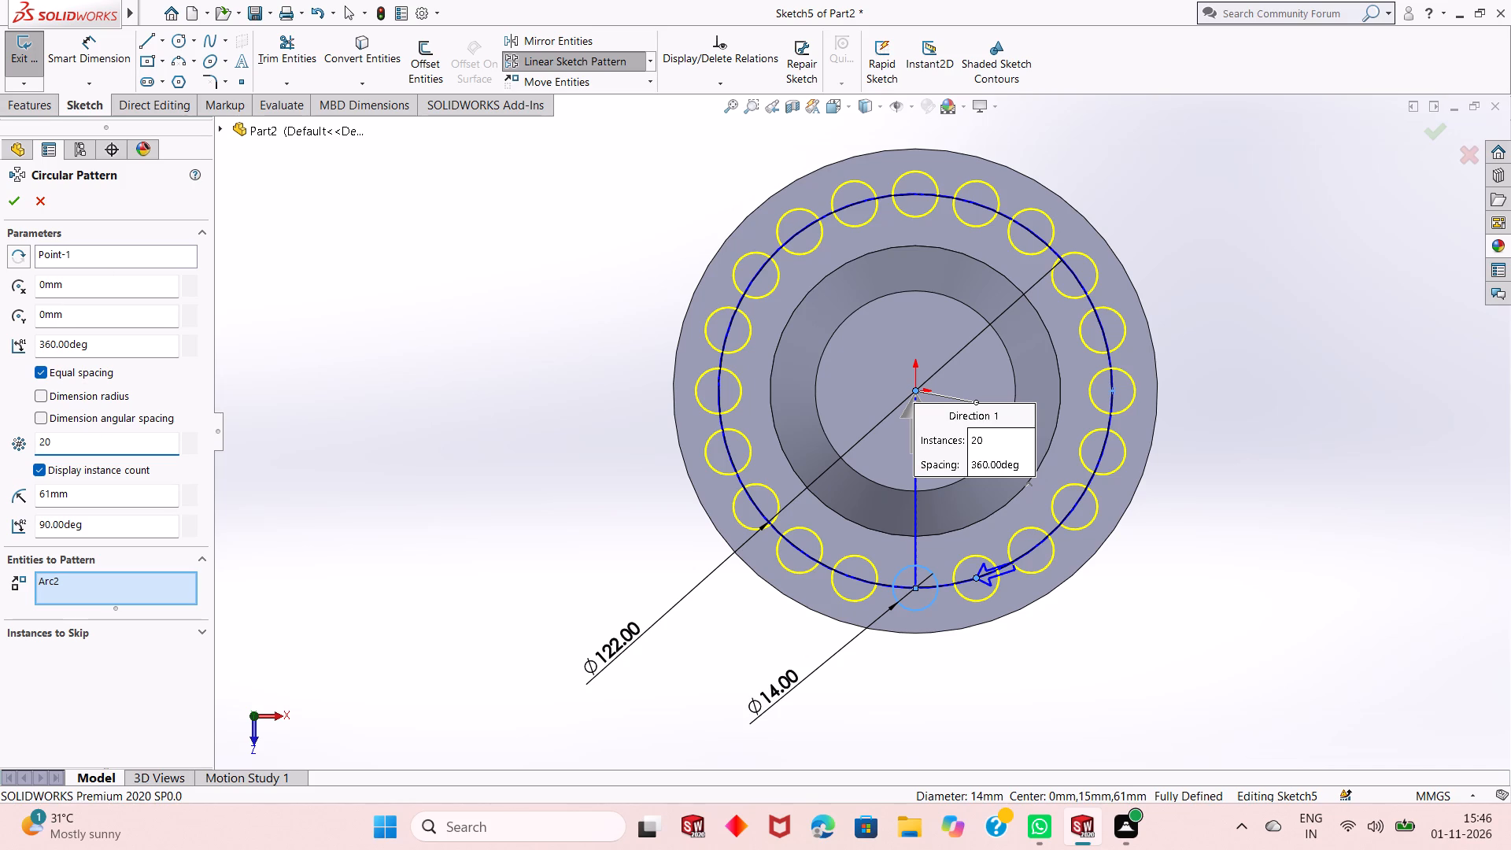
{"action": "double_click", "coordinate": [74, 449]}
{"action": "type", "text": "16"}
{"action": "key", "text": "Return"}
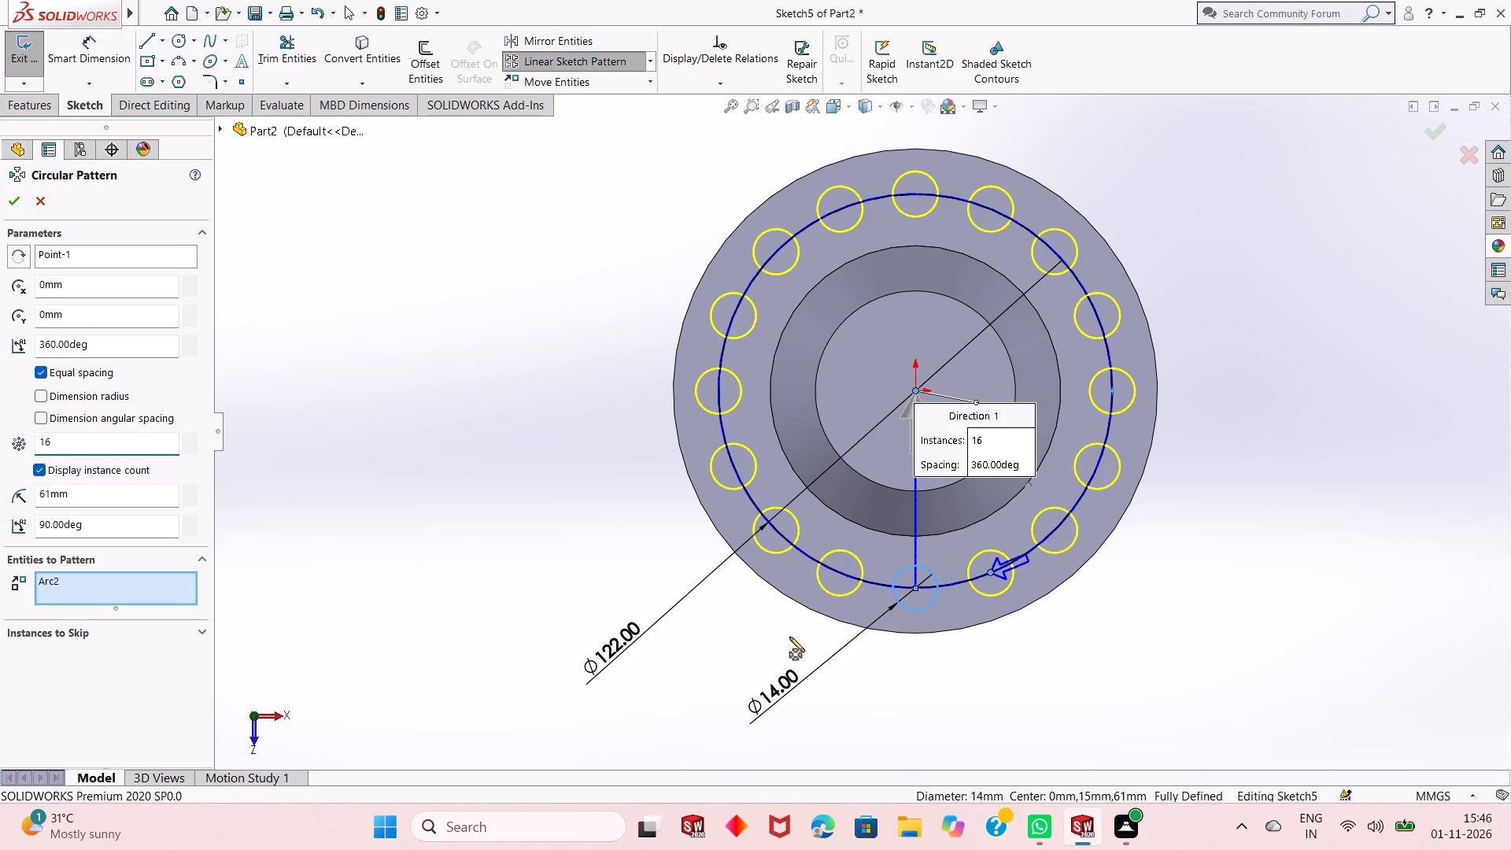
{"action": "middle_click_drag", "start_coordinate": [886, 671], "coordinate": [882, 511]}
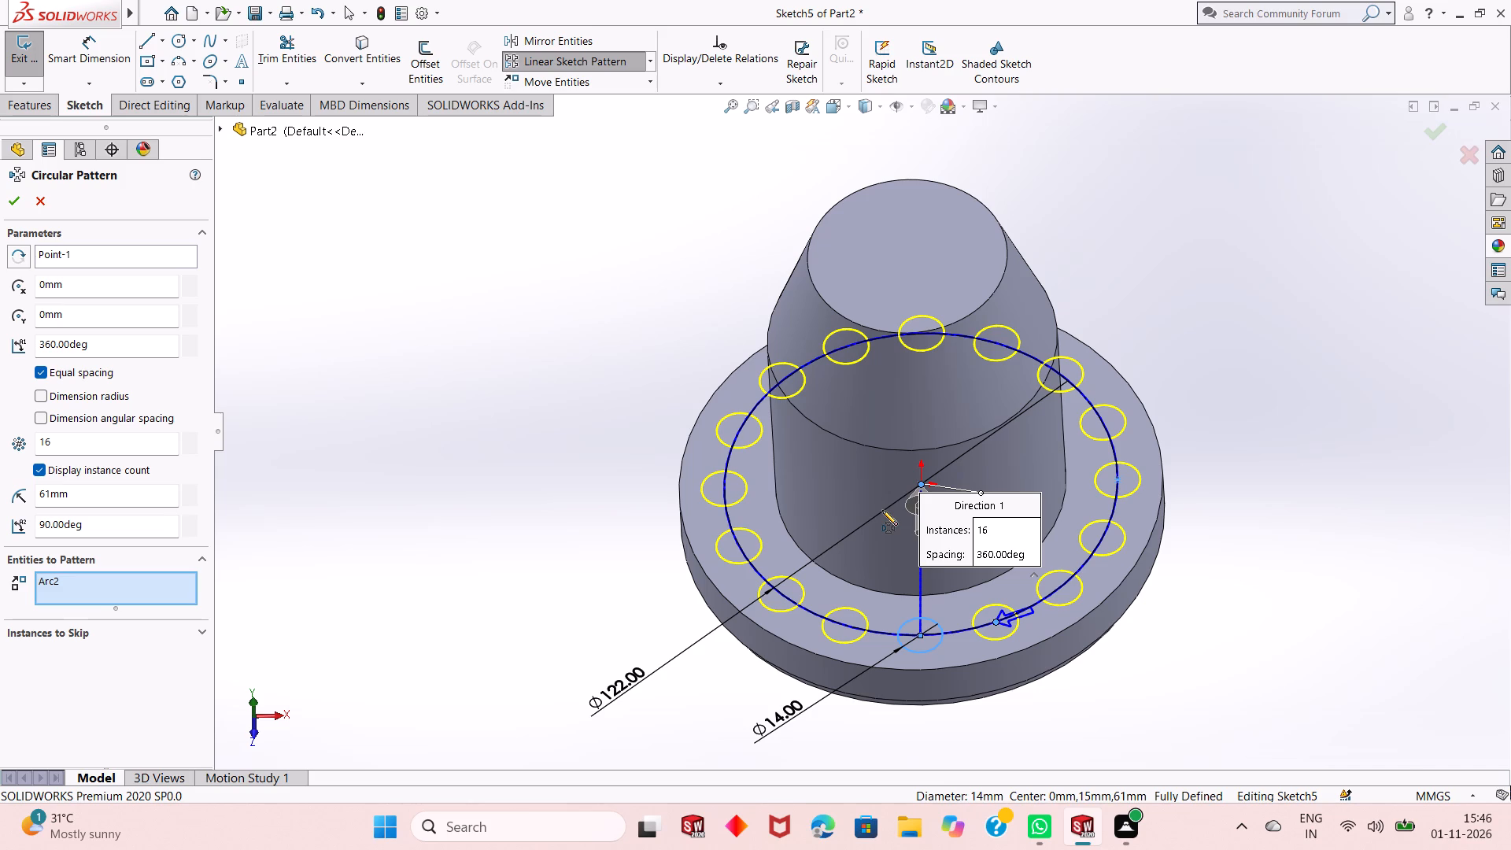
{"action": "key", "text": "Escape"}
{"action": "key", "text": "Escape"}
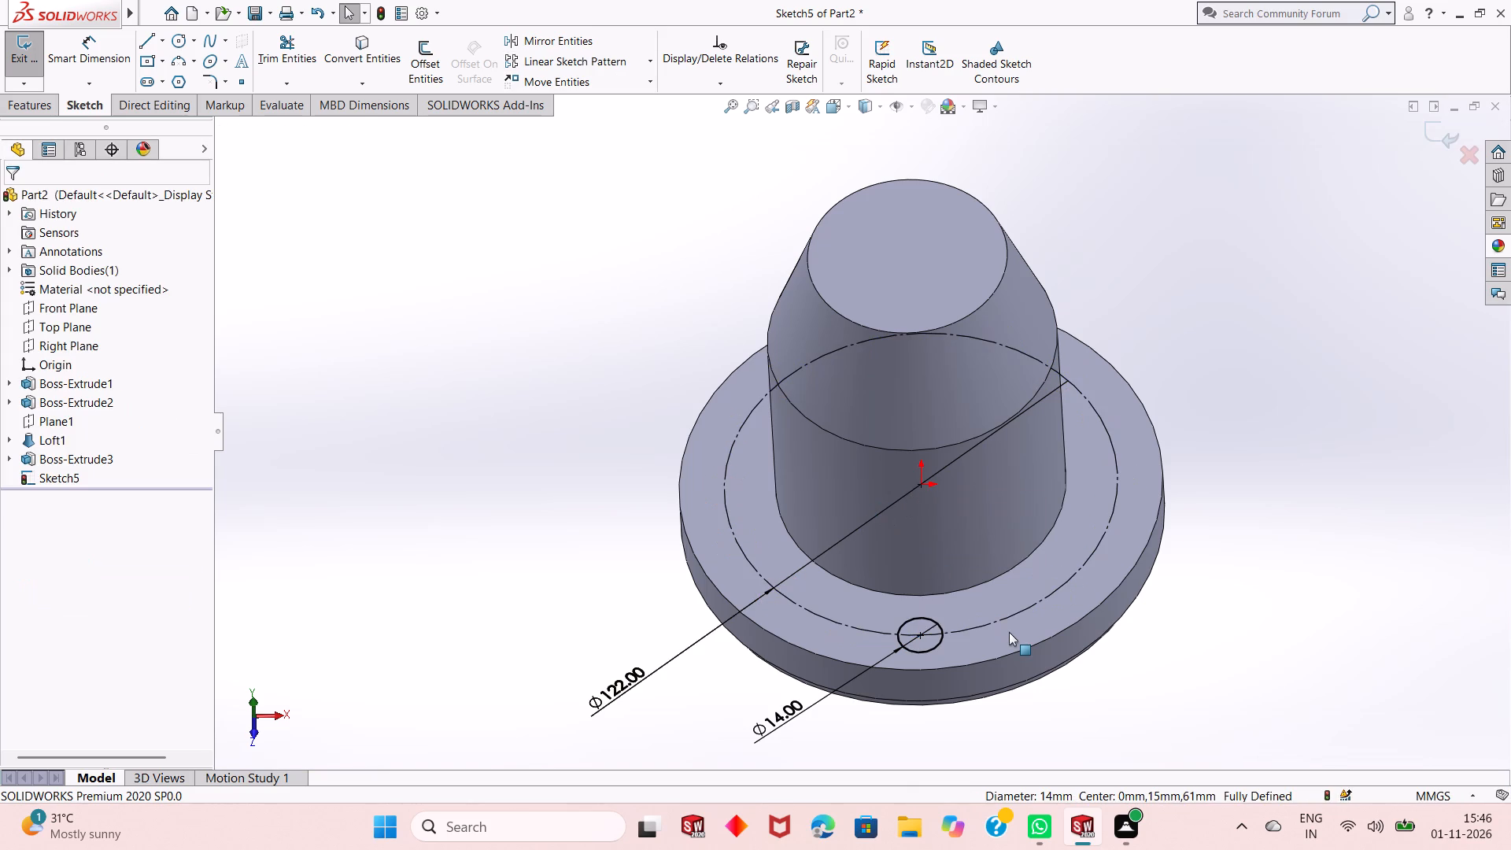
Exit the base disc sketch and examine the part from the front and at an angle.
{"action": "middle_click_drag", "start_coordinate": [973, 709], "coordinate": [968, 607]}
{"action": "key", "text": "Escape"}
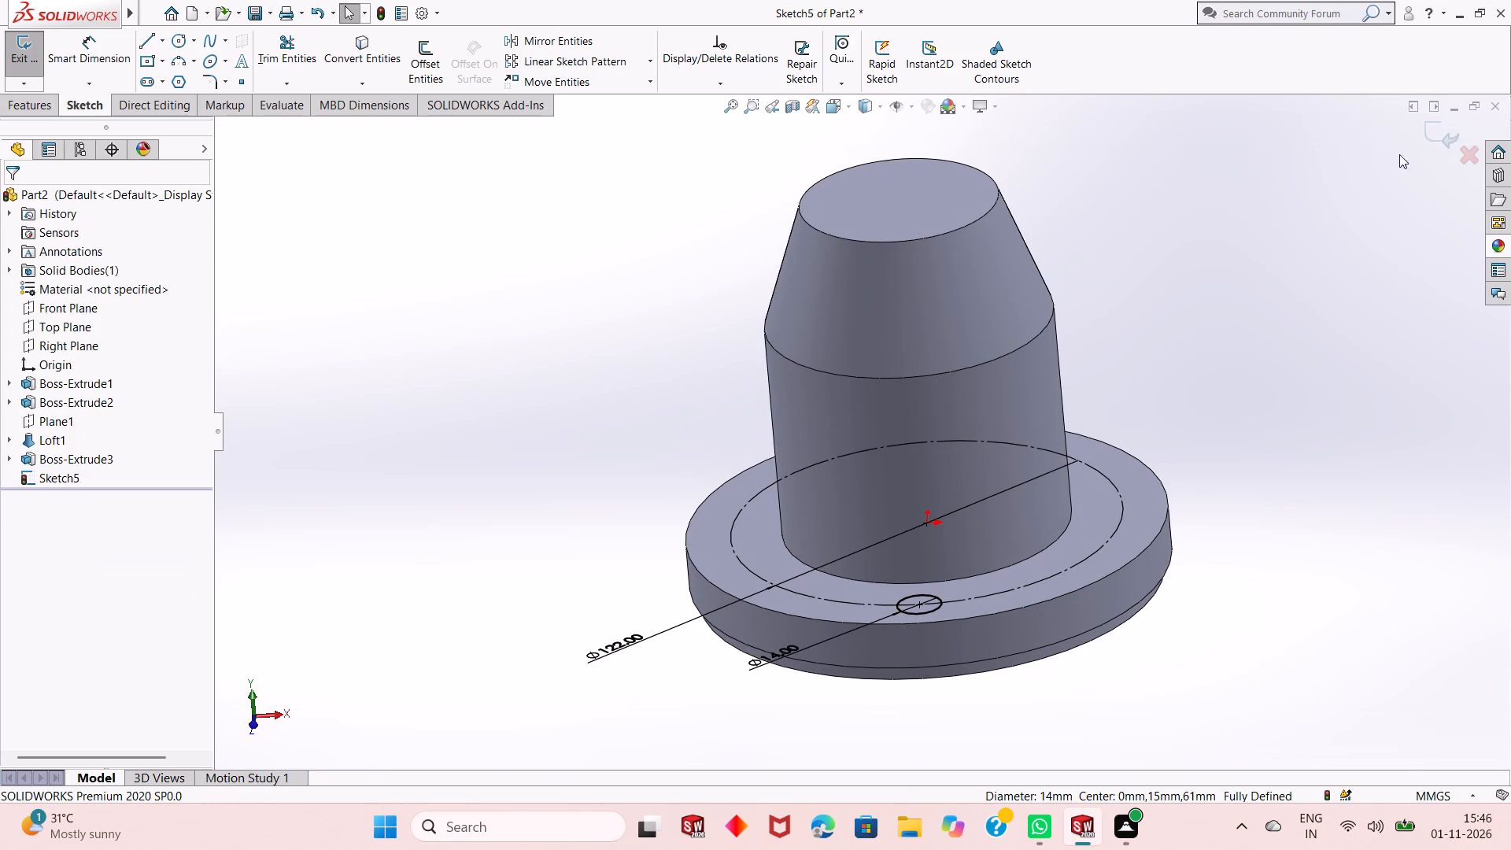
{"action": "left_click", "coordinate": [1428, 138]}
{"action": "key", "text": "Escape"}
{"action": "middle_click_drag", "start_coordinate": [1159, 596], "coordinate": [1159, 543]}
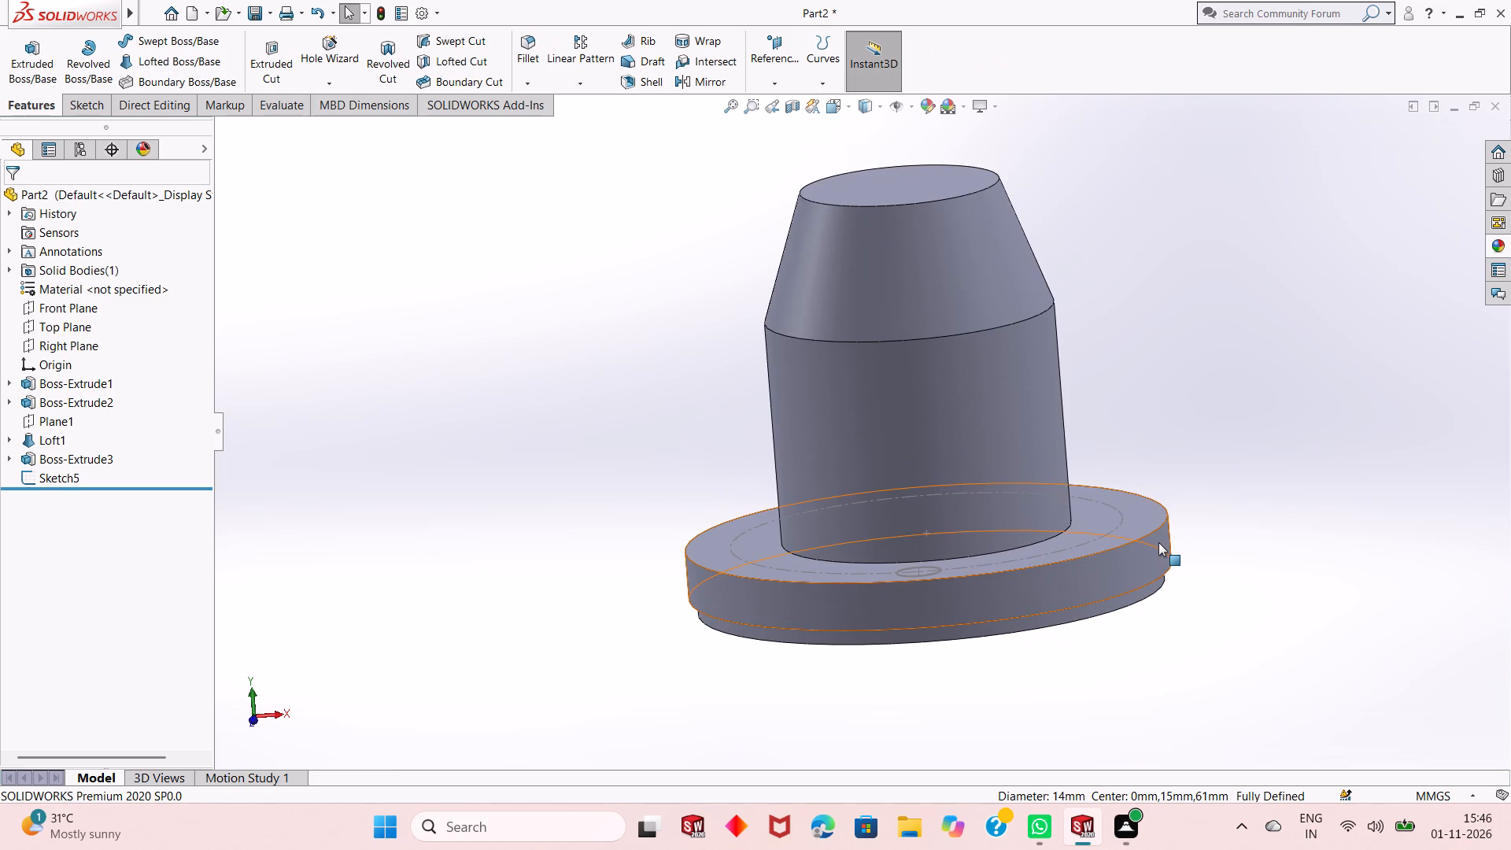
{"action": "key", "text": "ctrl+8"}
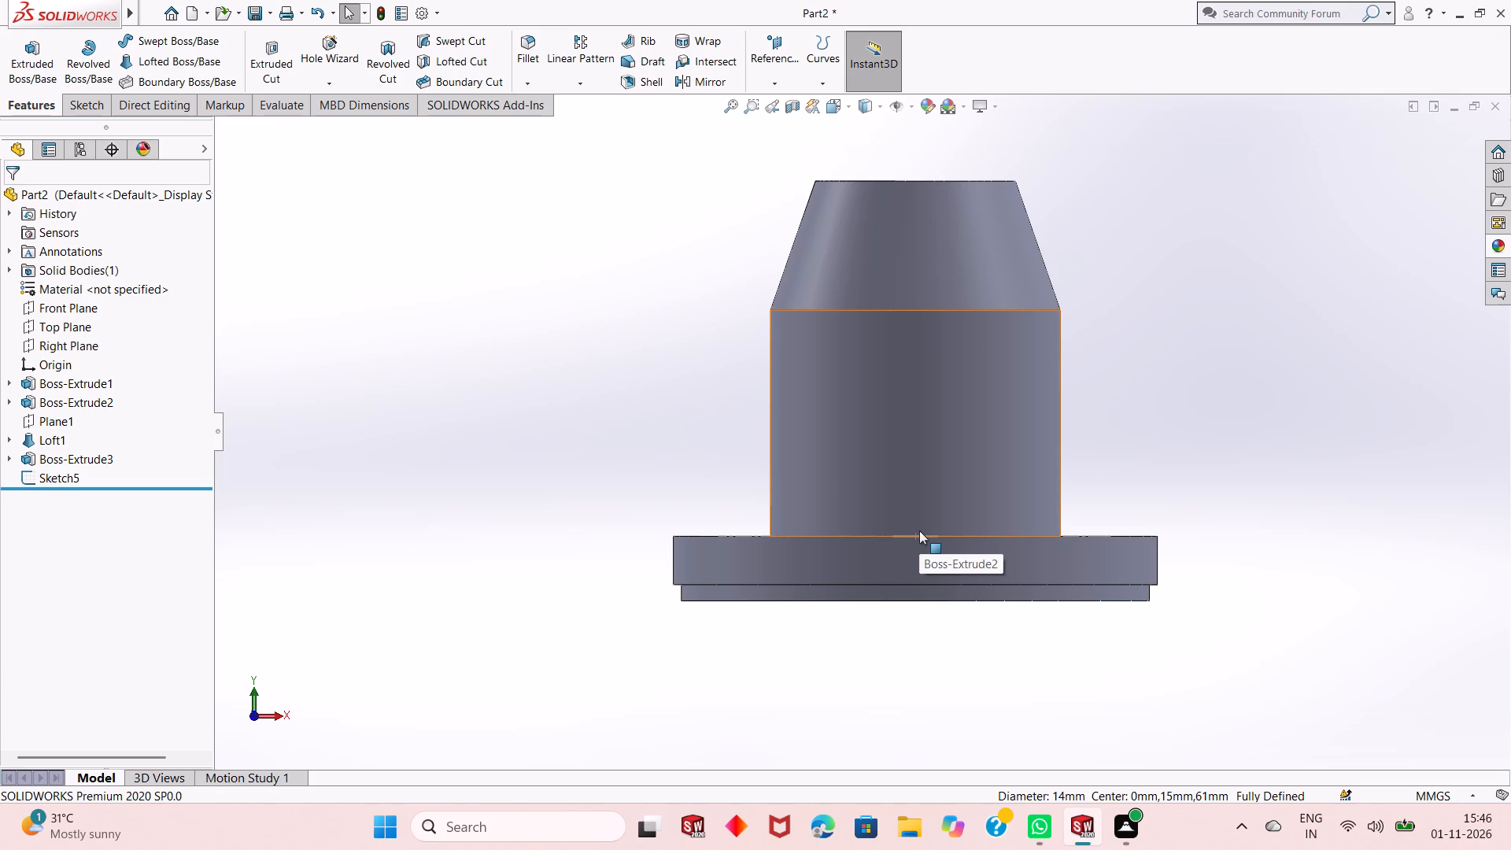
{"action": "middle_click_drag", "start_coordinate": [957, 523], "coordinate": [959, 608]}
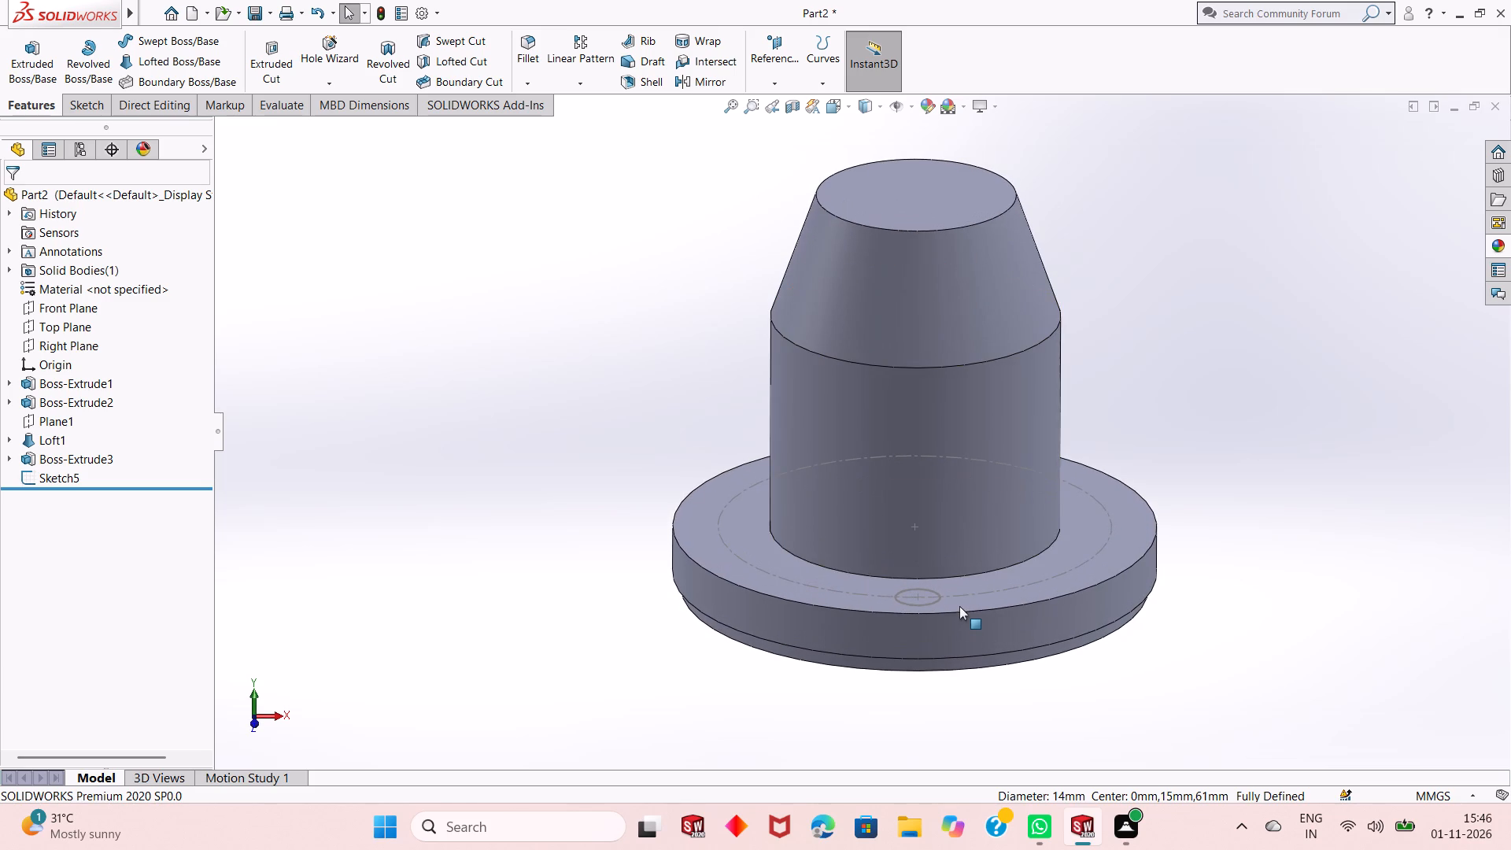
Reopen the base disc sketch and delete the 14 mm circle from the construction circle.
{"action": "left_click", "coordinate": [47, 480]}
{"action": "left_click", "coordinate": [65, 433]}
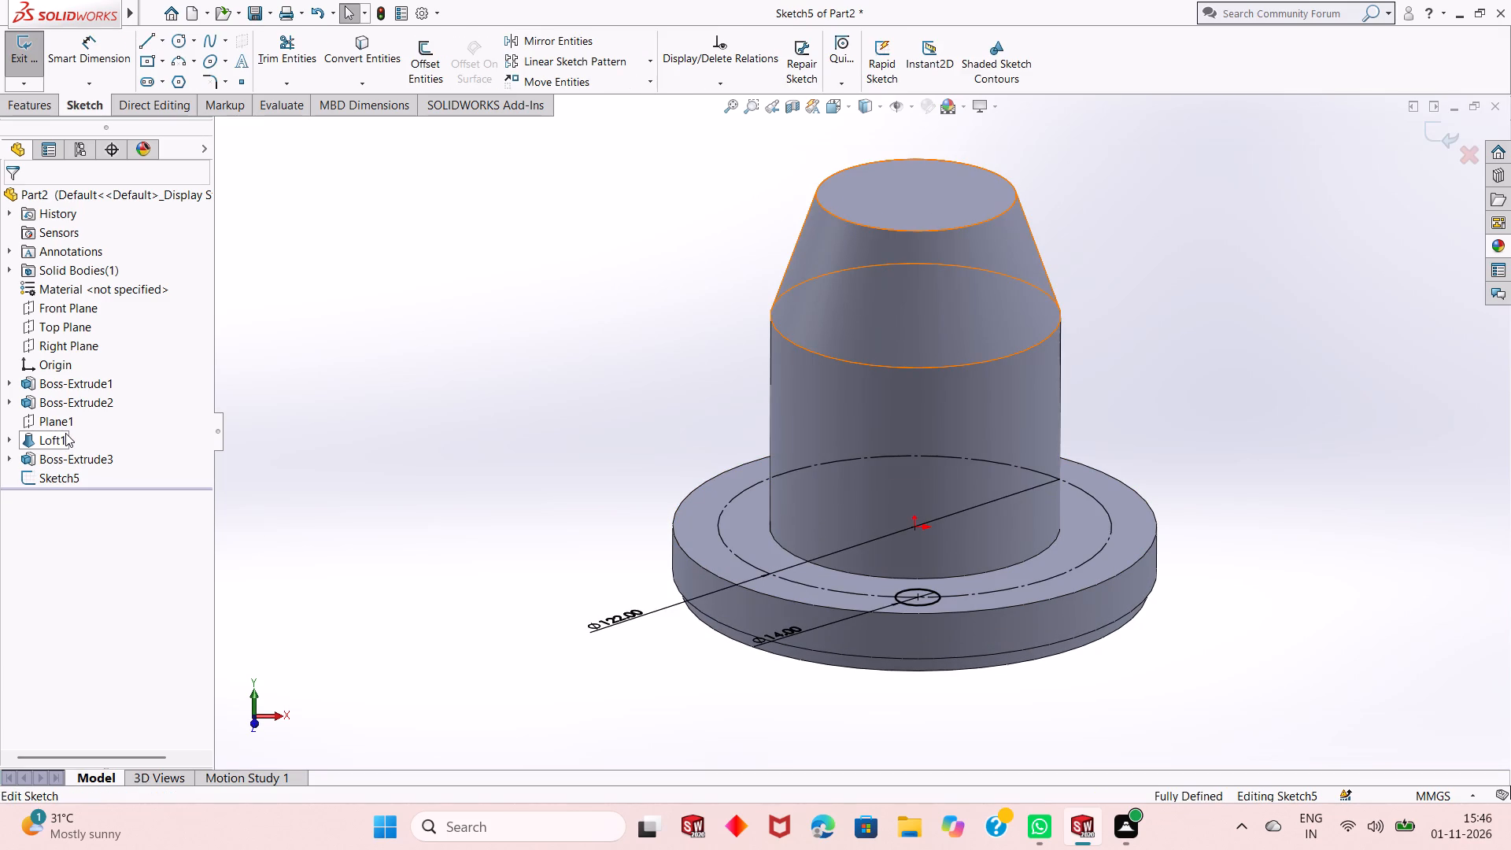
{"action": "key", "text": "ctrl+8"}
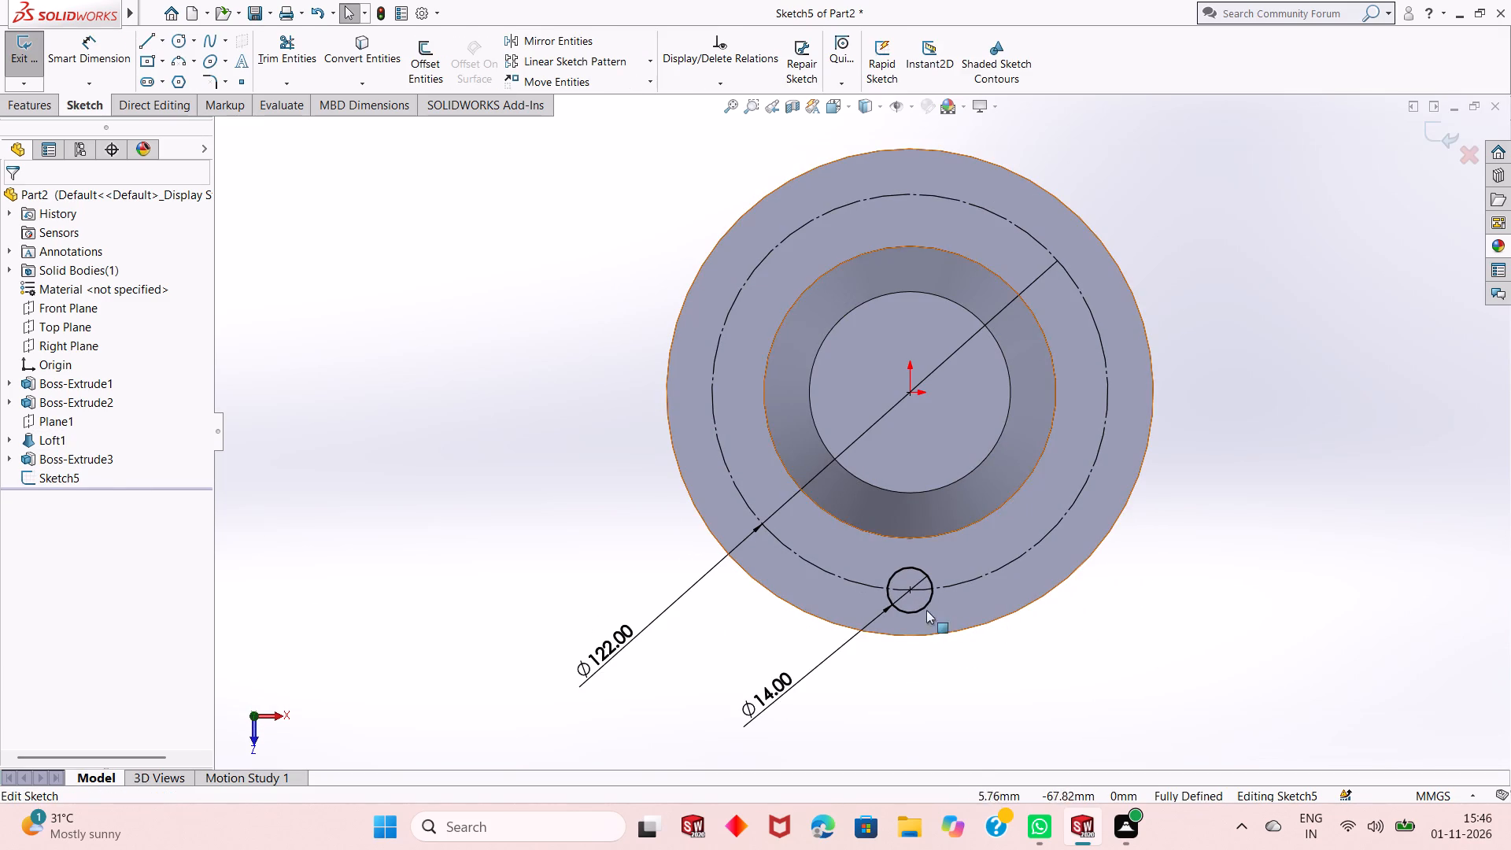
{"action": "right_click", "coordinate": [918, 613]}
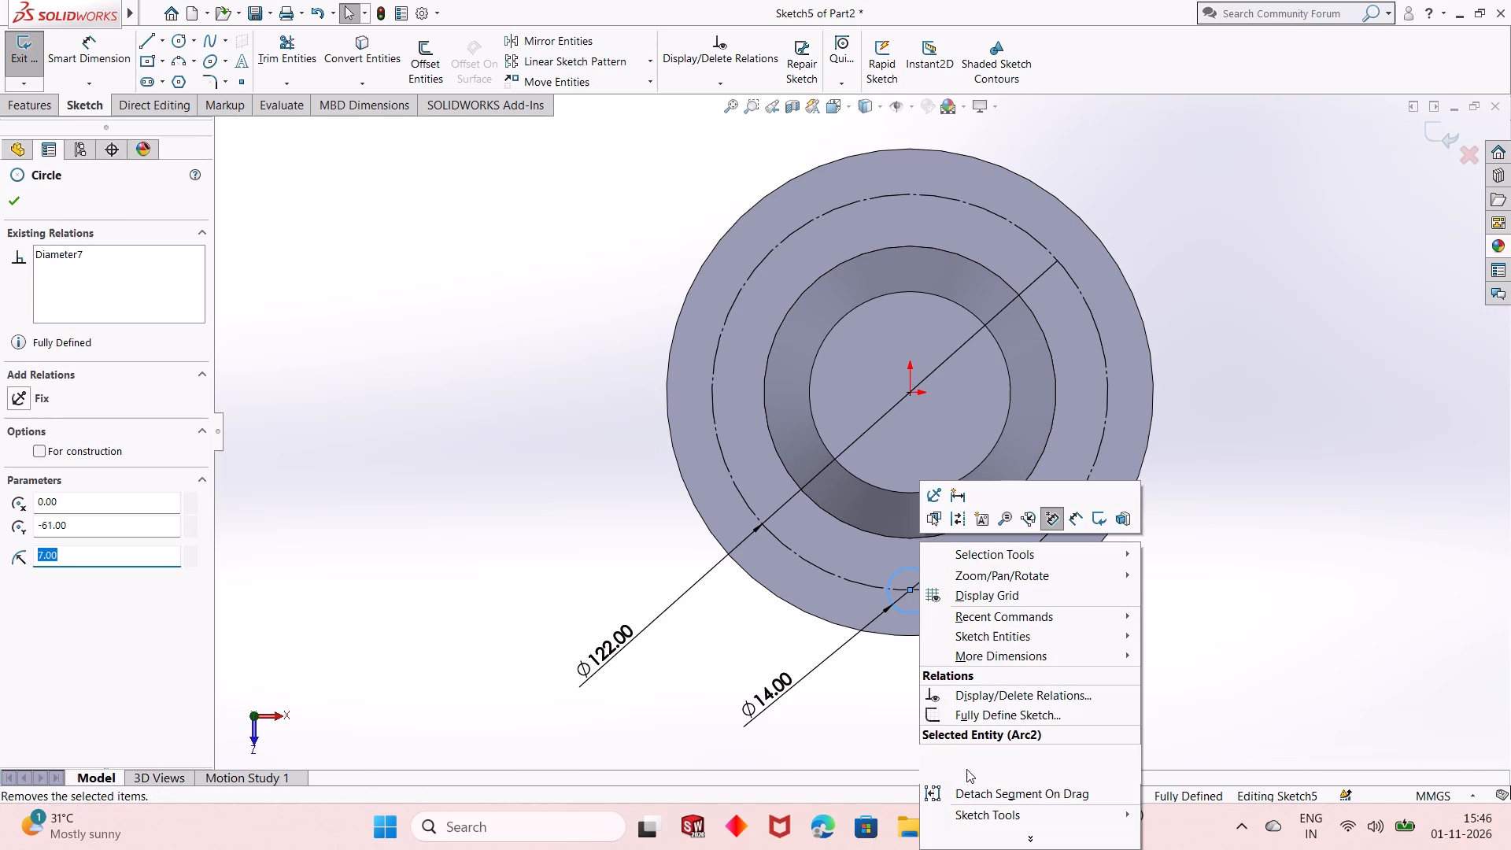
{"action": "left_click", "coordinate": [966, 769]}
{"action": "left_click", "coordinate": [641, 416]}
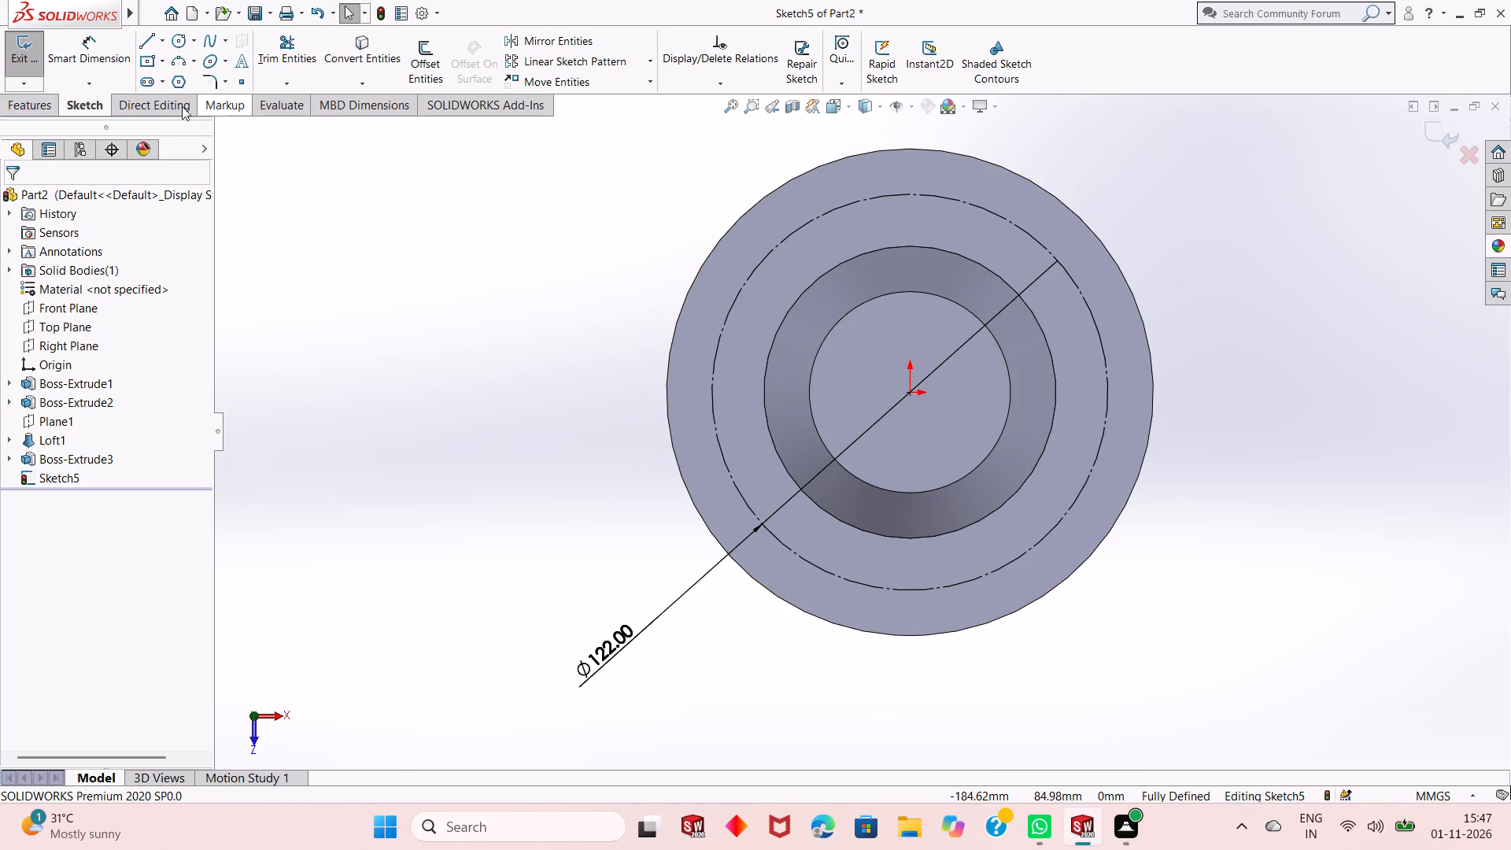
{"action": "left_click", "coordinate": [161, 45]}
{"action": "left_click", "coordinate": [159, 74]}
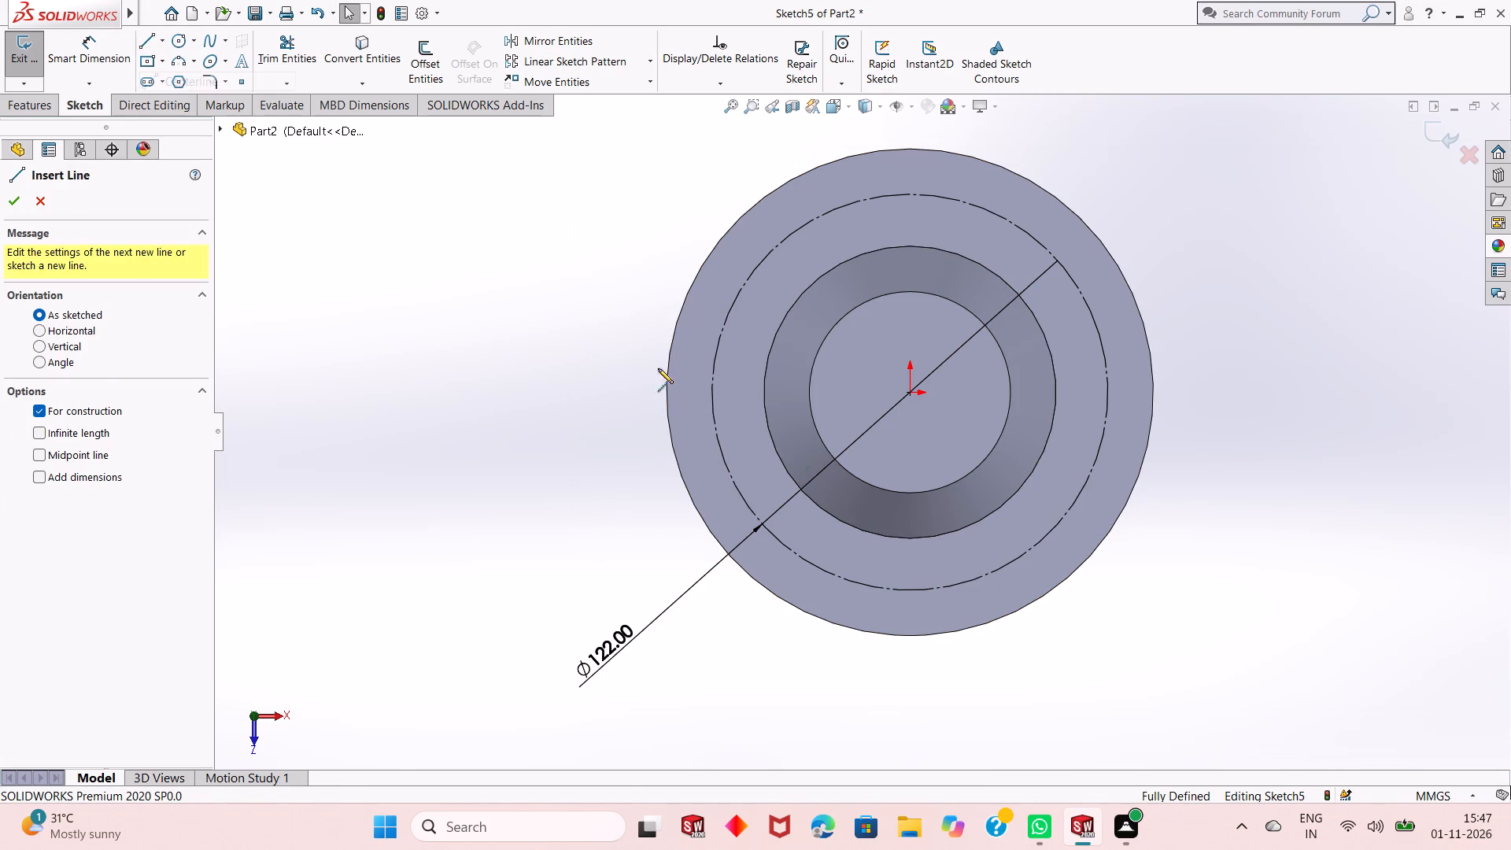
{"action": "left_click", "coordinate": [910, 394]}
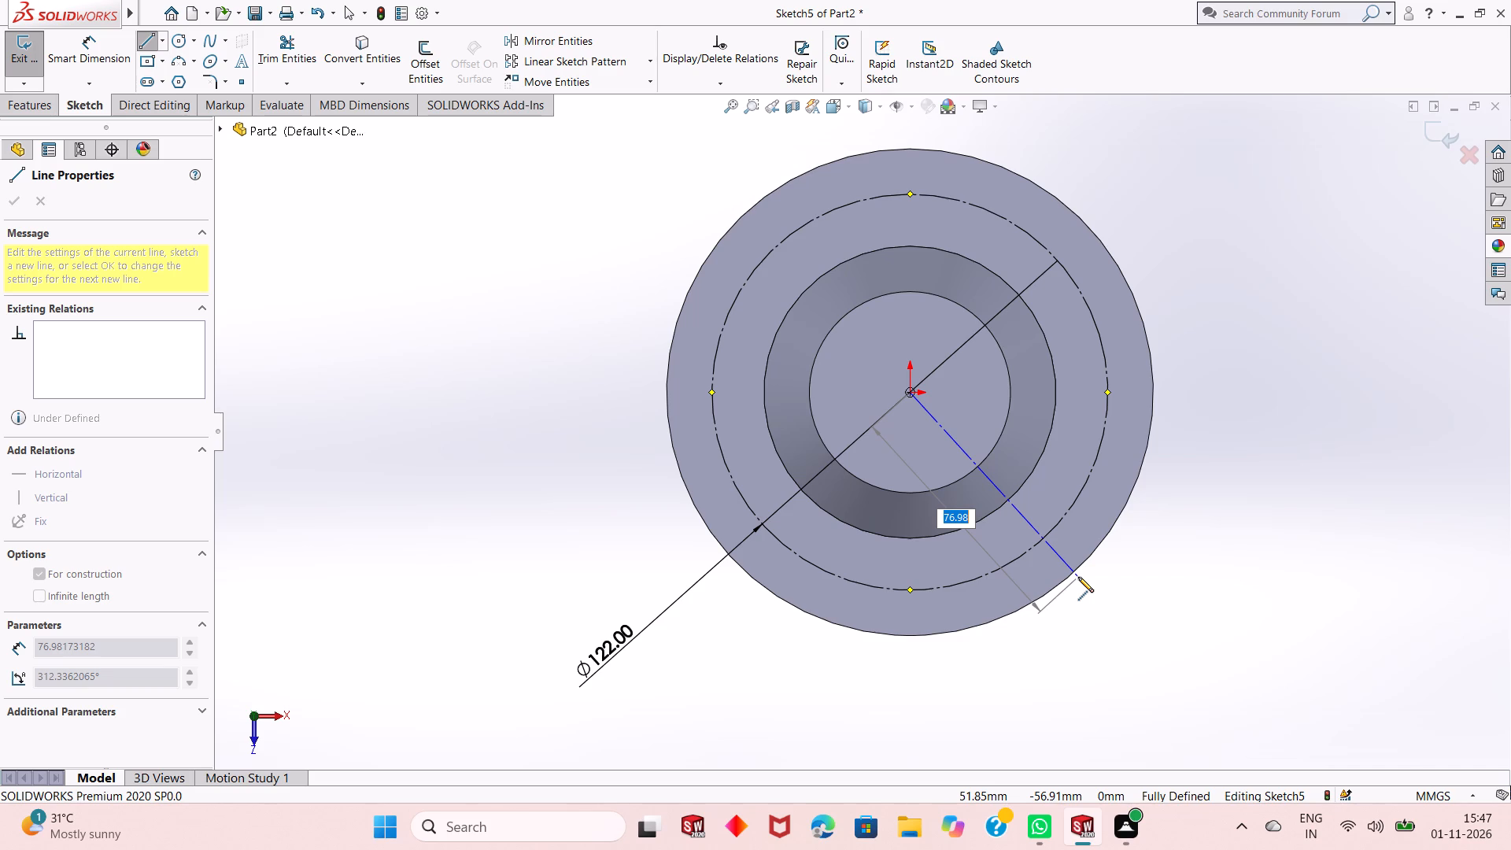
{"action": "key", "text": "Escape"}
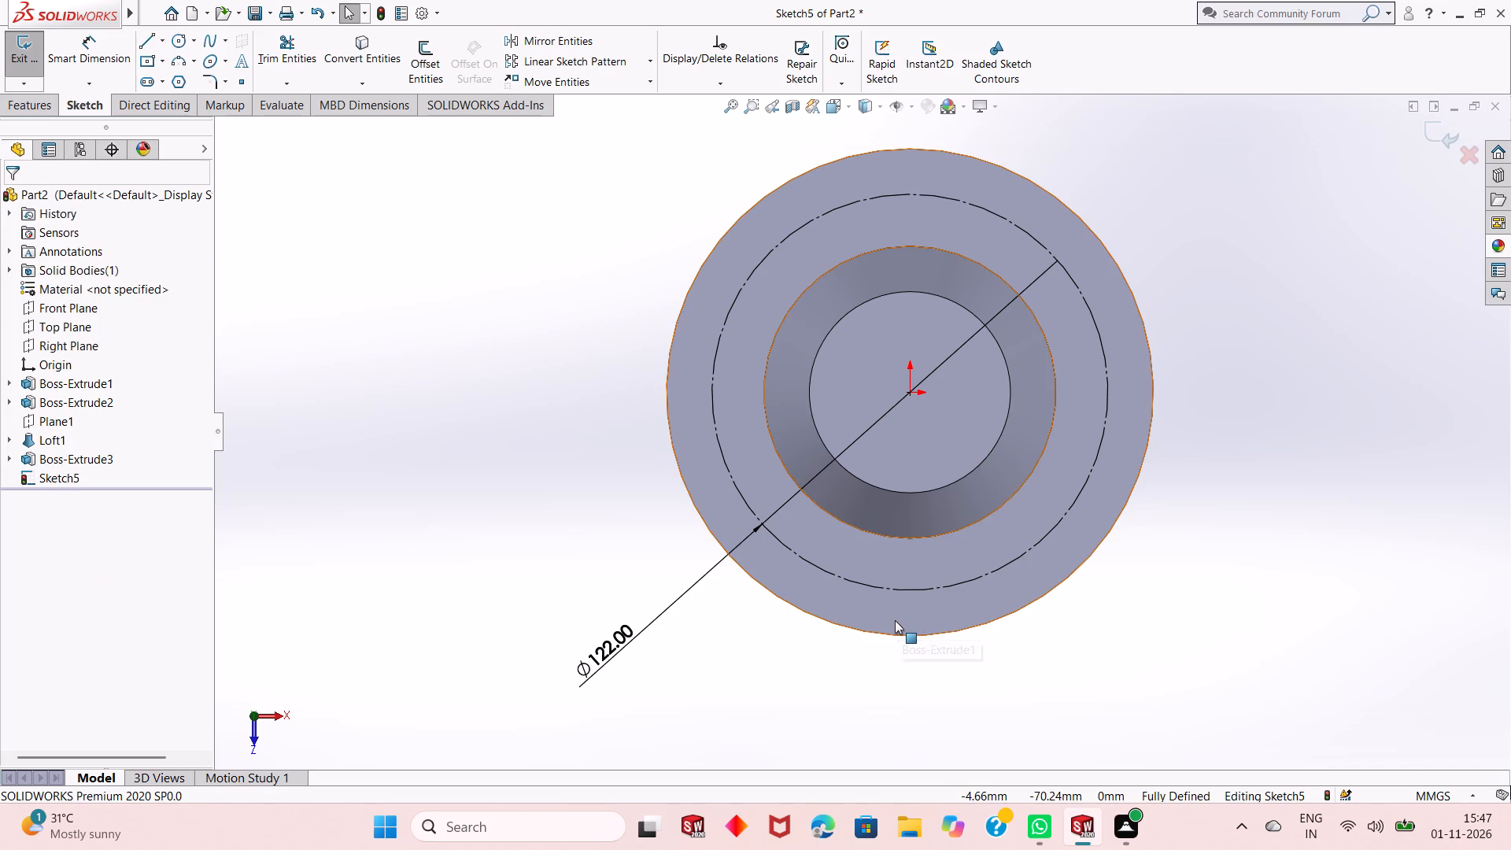
Undo the sketch edits back to the undimensioned construction circle, before the small circle and both diameter dimensions were added.
{"action": "key", "text": "ctrl+z"}
{"action": "key", "text": "ctrl+z"}
{"action": "key", "text": "ctrl+z"}
{"action": "key", "text": "ctrl+z"}
{"action": "key", "text": "ctrl+z"}
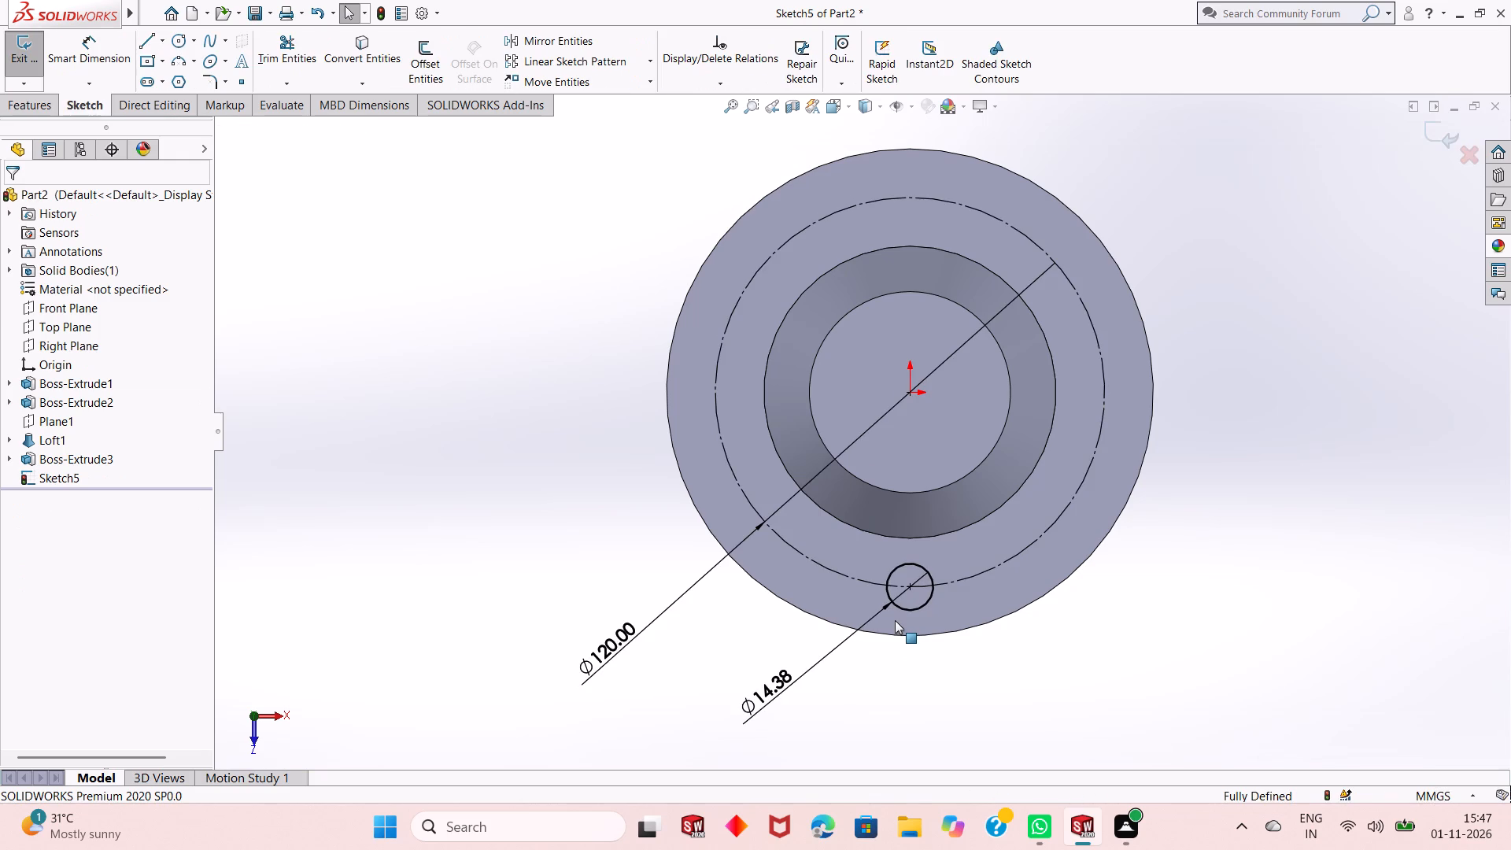
{"action": "key", "text": "ctrl+z"}
{"action": "key", "text": "ctrl+z"}
{"action": "key", "text": "ctrl+z"}
{"action": "key", "text": "ctrl+z"}
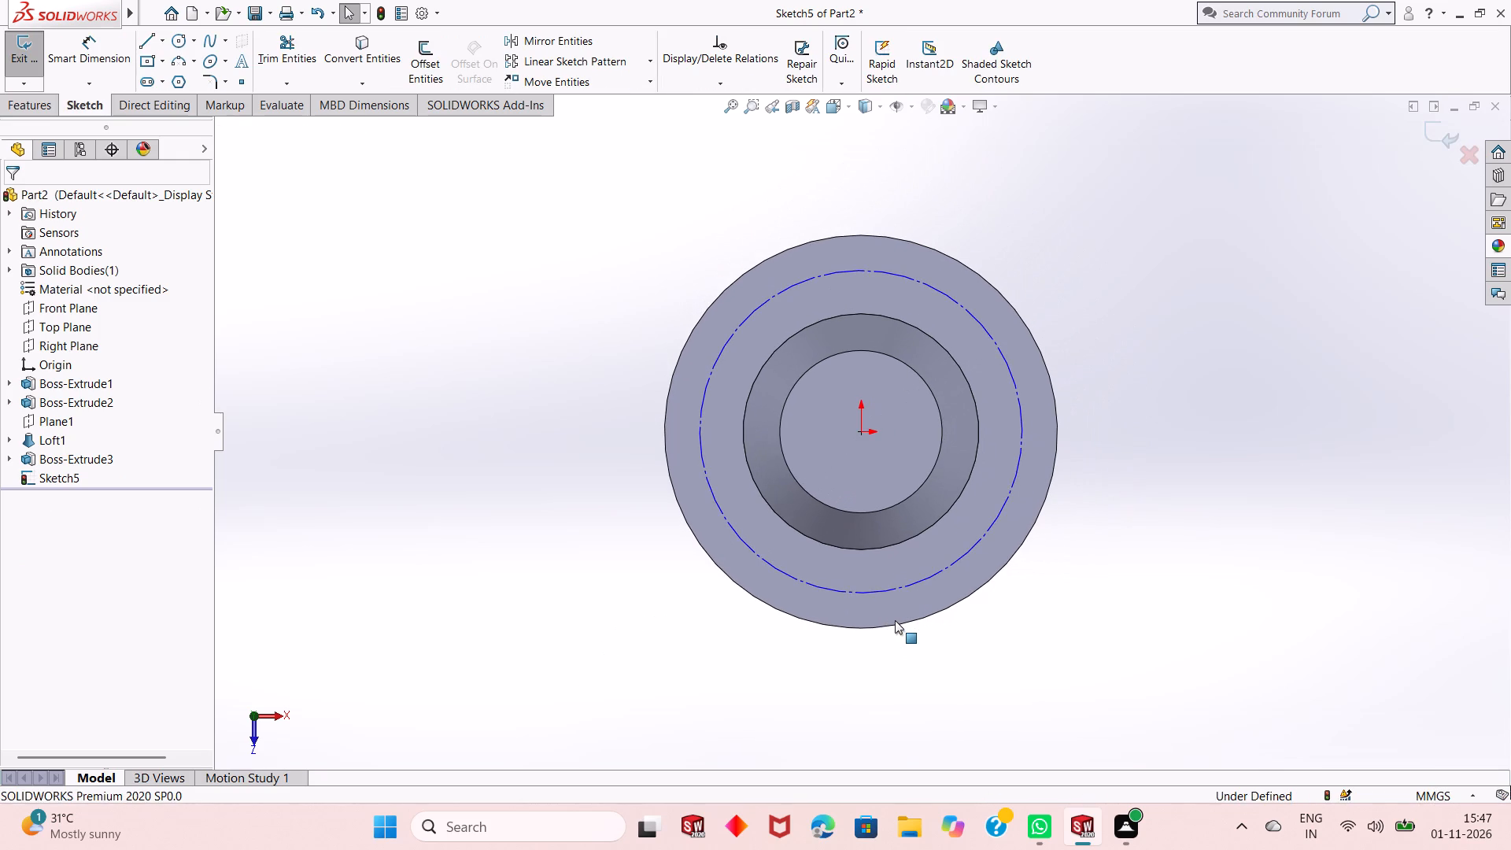
Undo the remaining construction circle and the sketch started on the base disc.
{"action": "key", "text": "ctrl+z"}
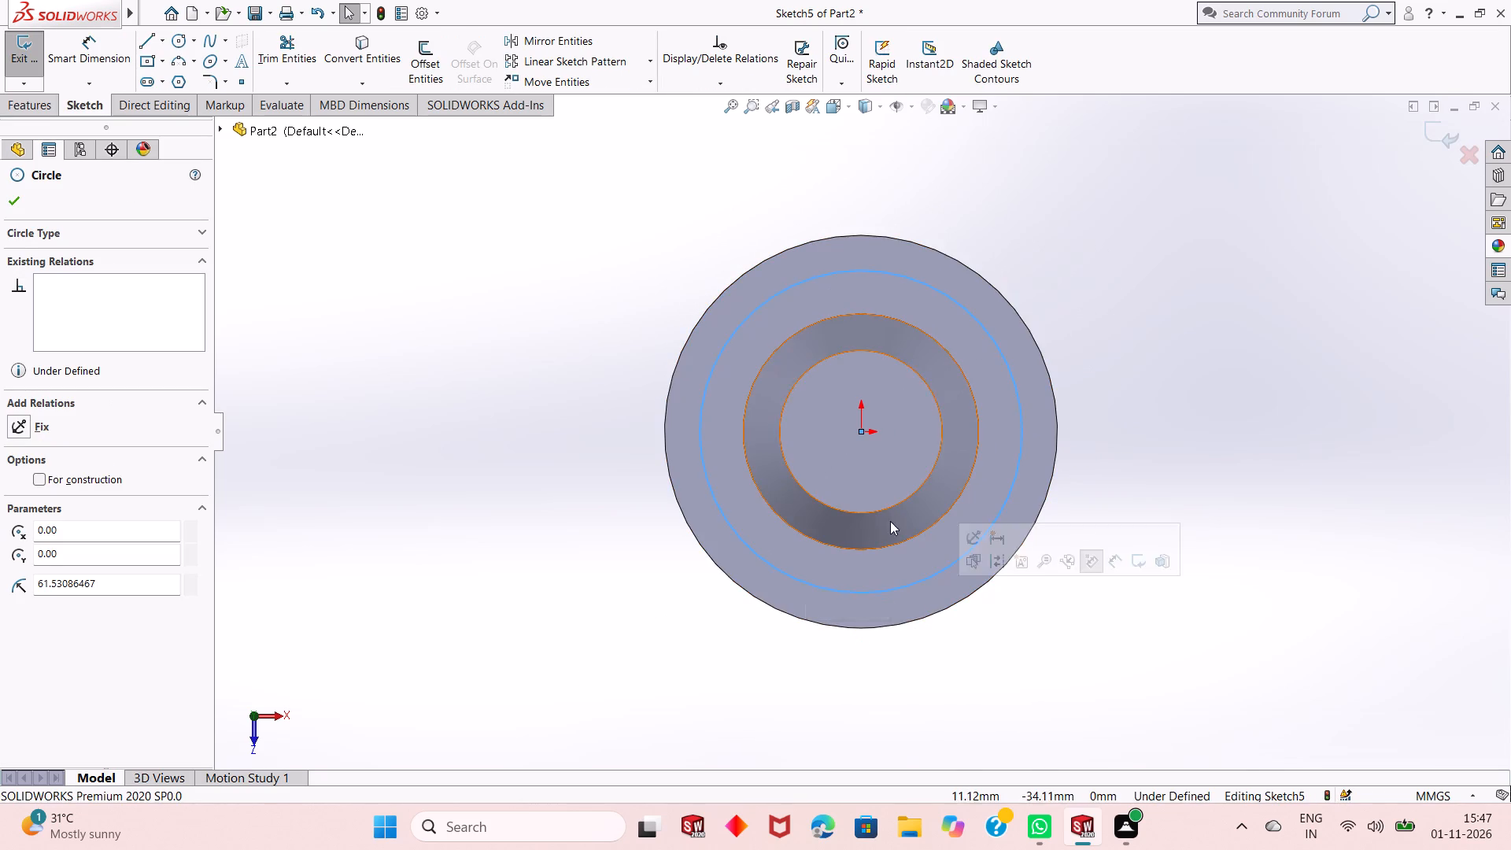
{"action": "key", "text": "ctrl+z"}
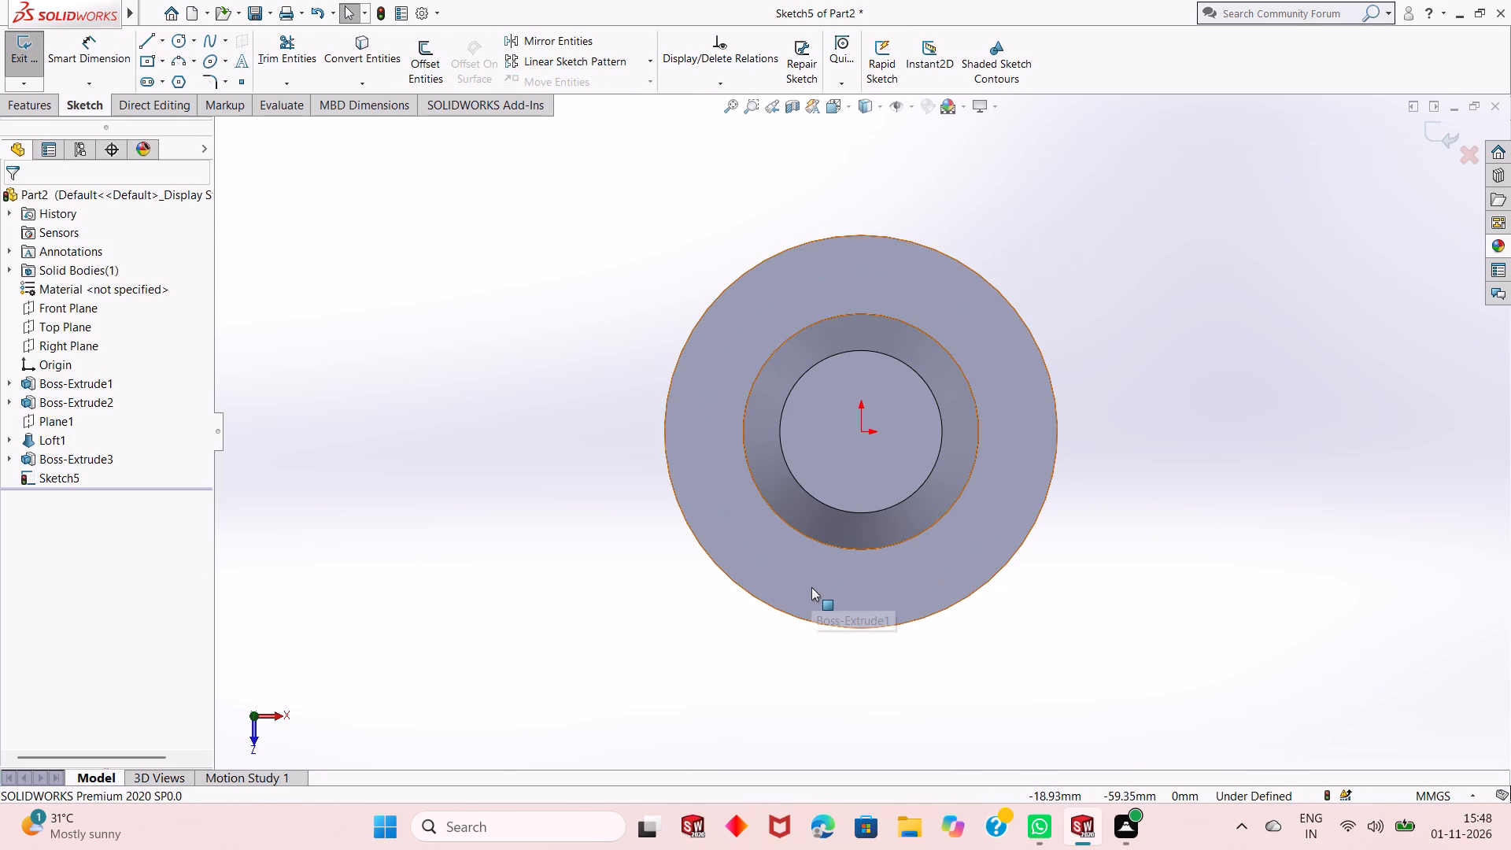
{"action": "key", "text": "ctrl+z"}
Start a Front Plane sketch and draw a vertical line about 5.7 mm up from the disc's top edge, near its left rim.
{"action": "middle_click_drag", "start_coordinate": [836, 634], "coordinate": [847, 422]}
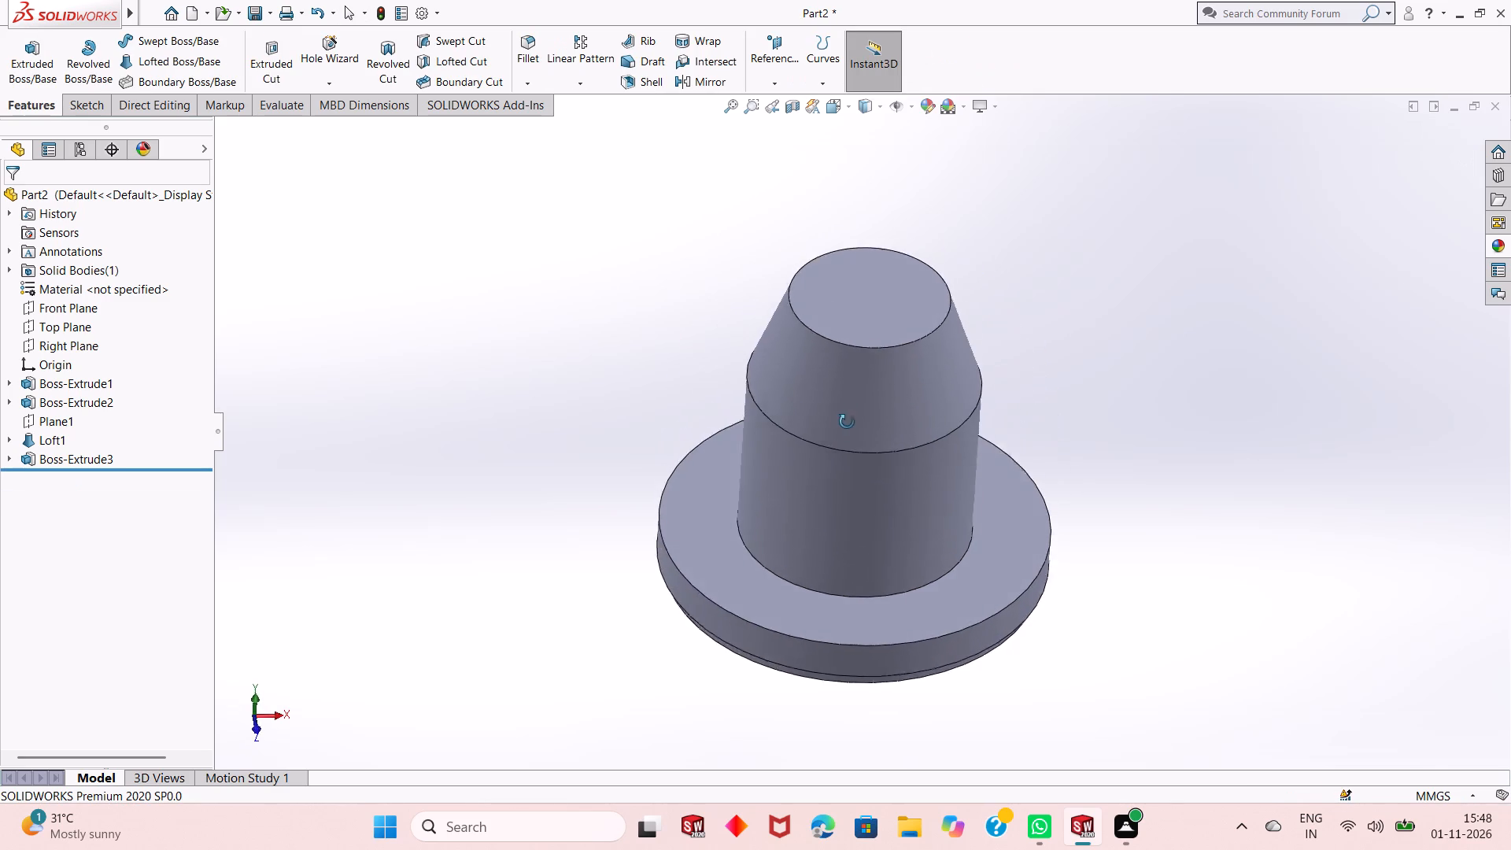
{"action": "middle_click_drag", "start_coordinate": [847, 422], "coordinate": [812, 296]}
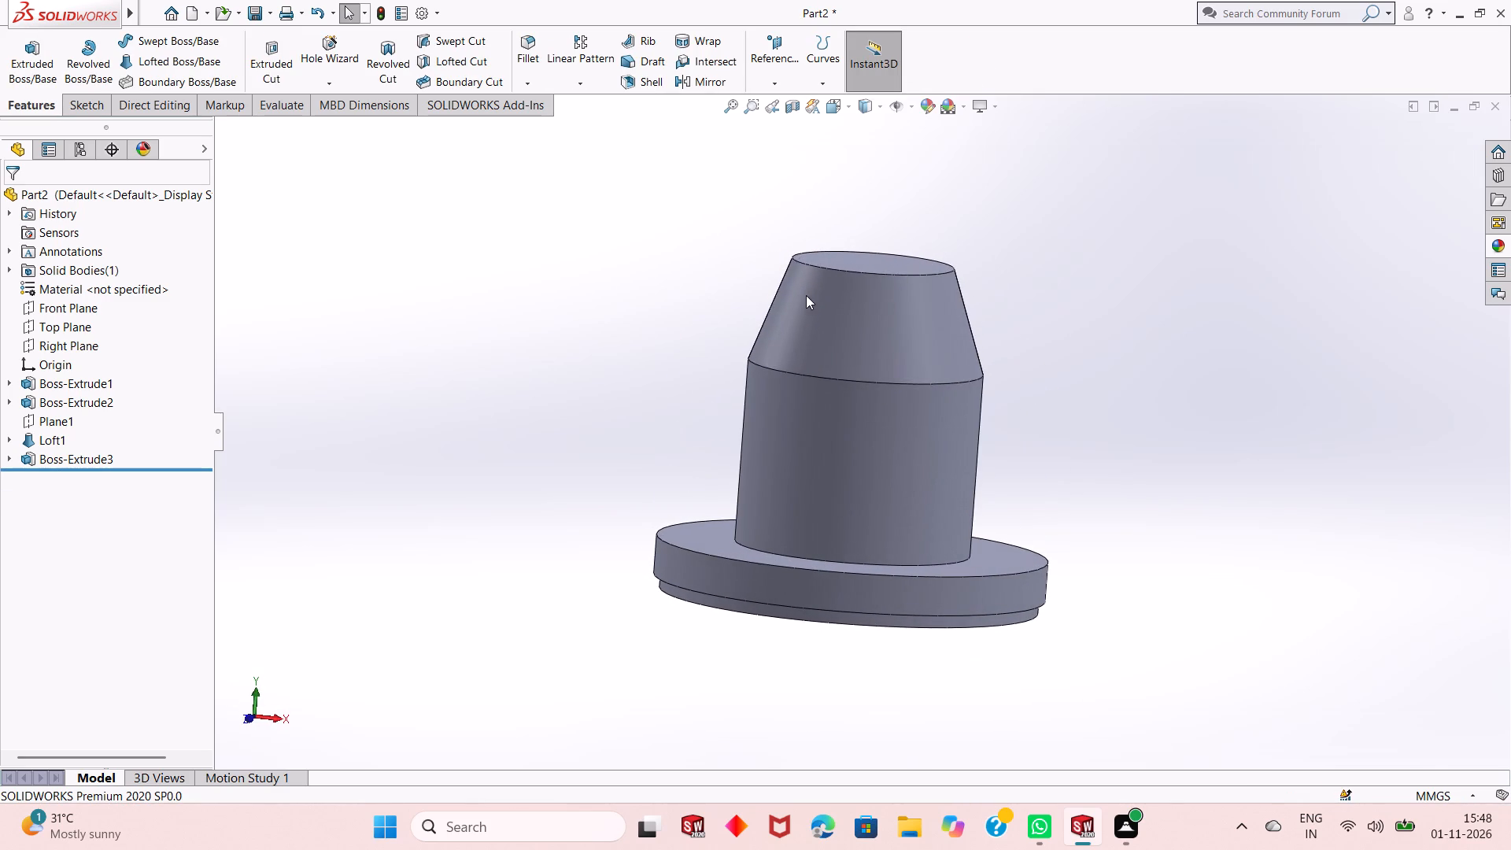
{"action": "left_click", "coordinate": [74, 316]}
{"action": "left_click", "coordinate": [87, 297]}
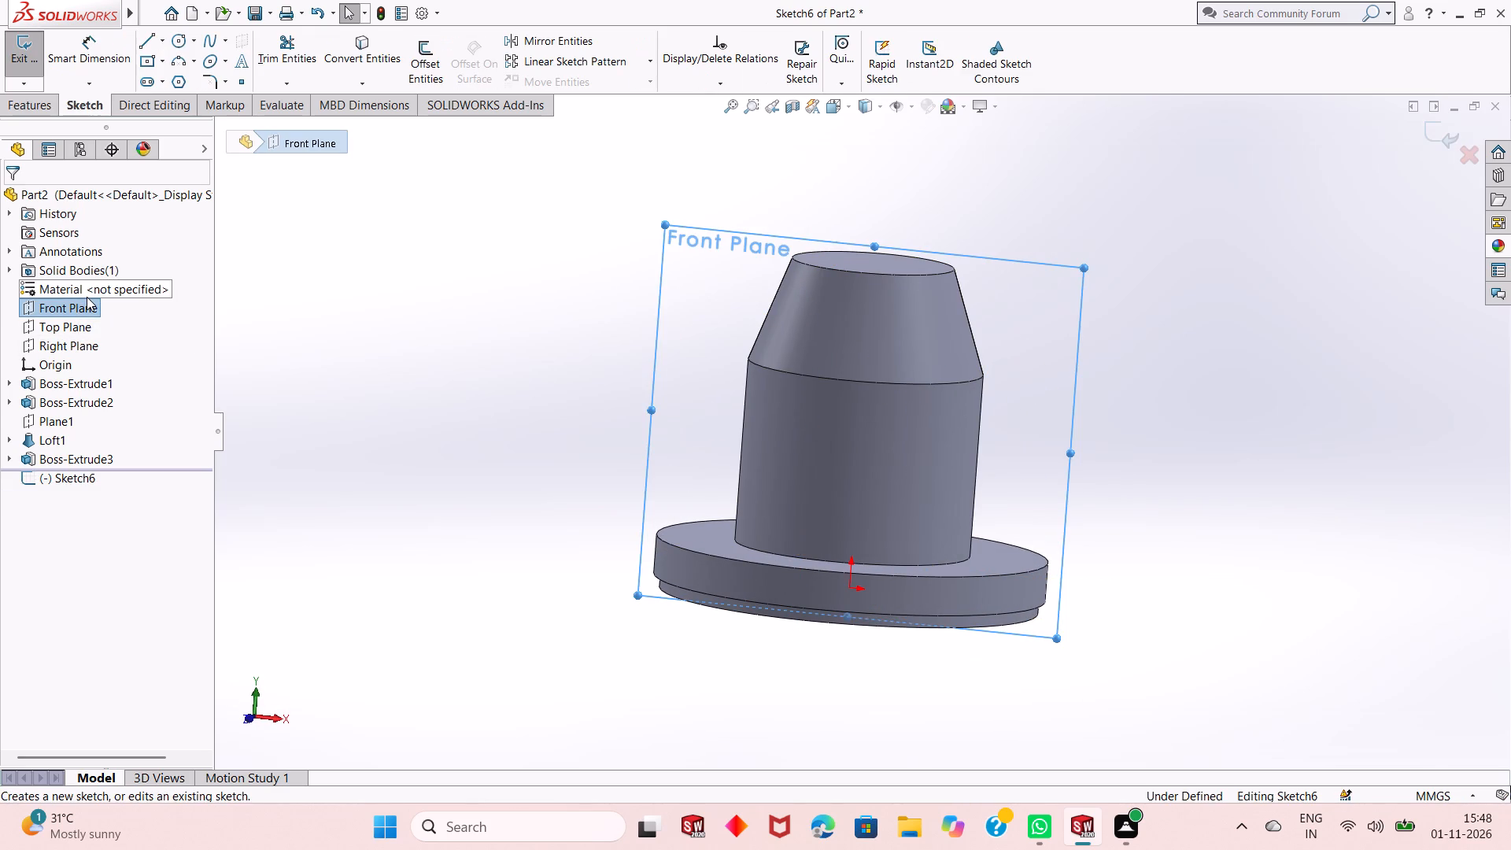
{"action": "key", "text": "ctrl+8"}
{"action": "scroll", "coordinate": [609, 604], "scroll_direction": "up", "scroll_amount": 2}
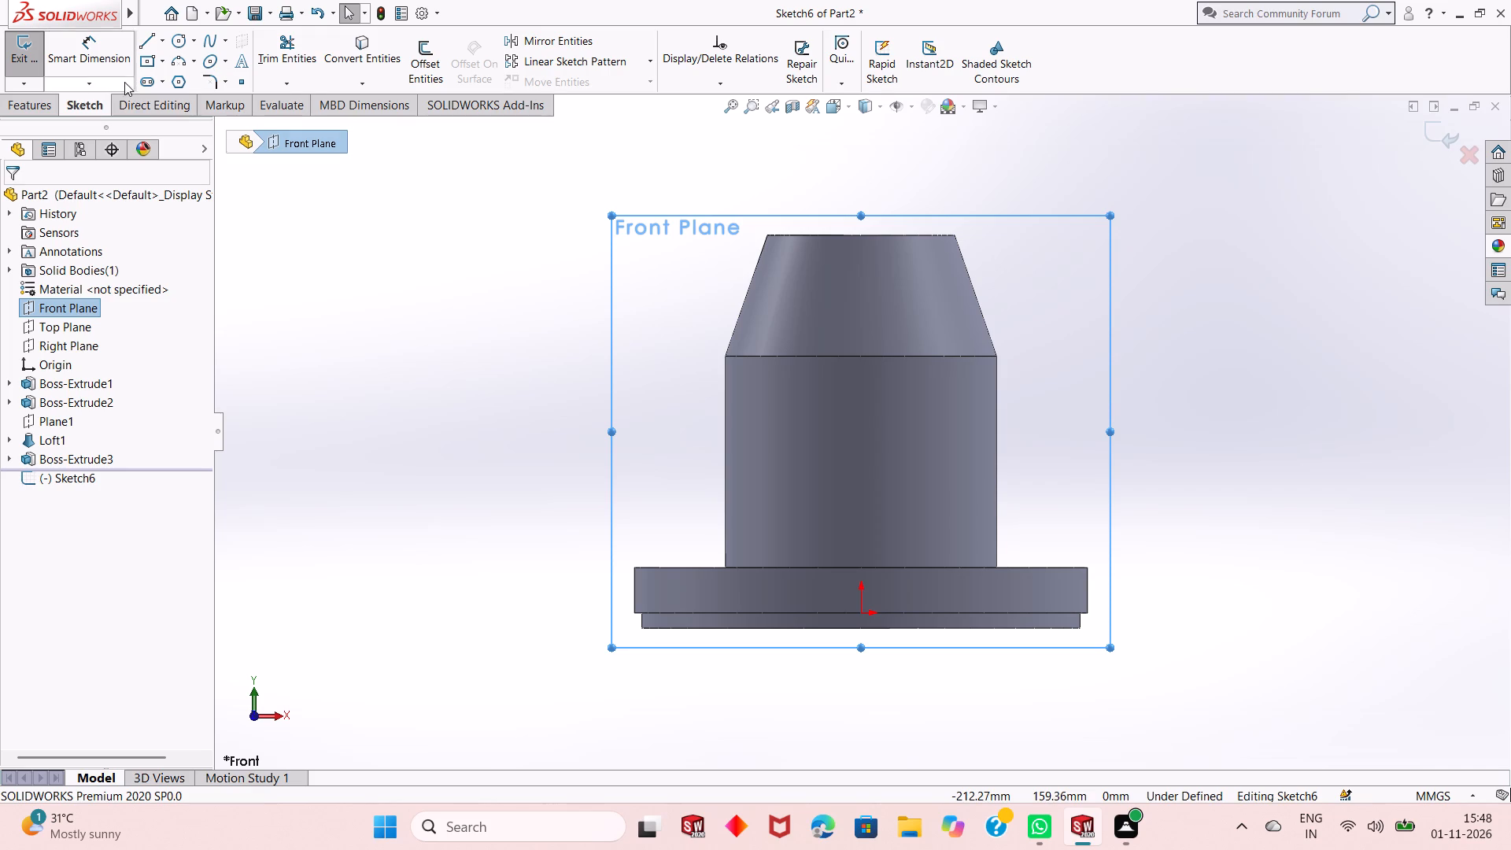
{"action": "left_click", "coordinate": [142, 44]}
{"action": "scroll", "coordinate": [655, 556], "scroll_direction": "down", "scroll_amount": 1}
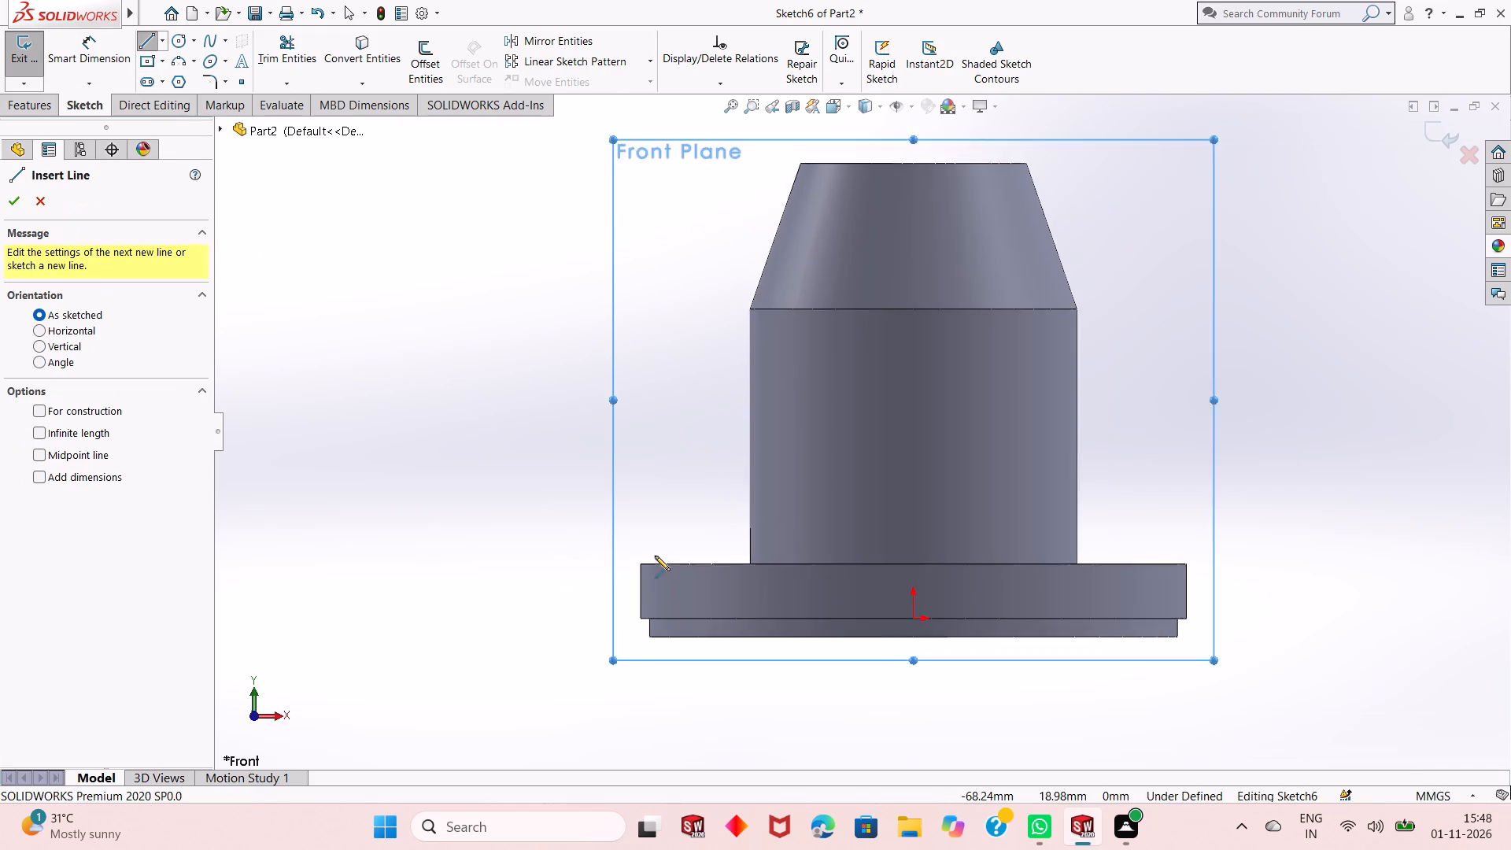
{"action": "scroll", "coordinate": [655, 556], "scroll_direction": "down", "scroll_amount": 1}
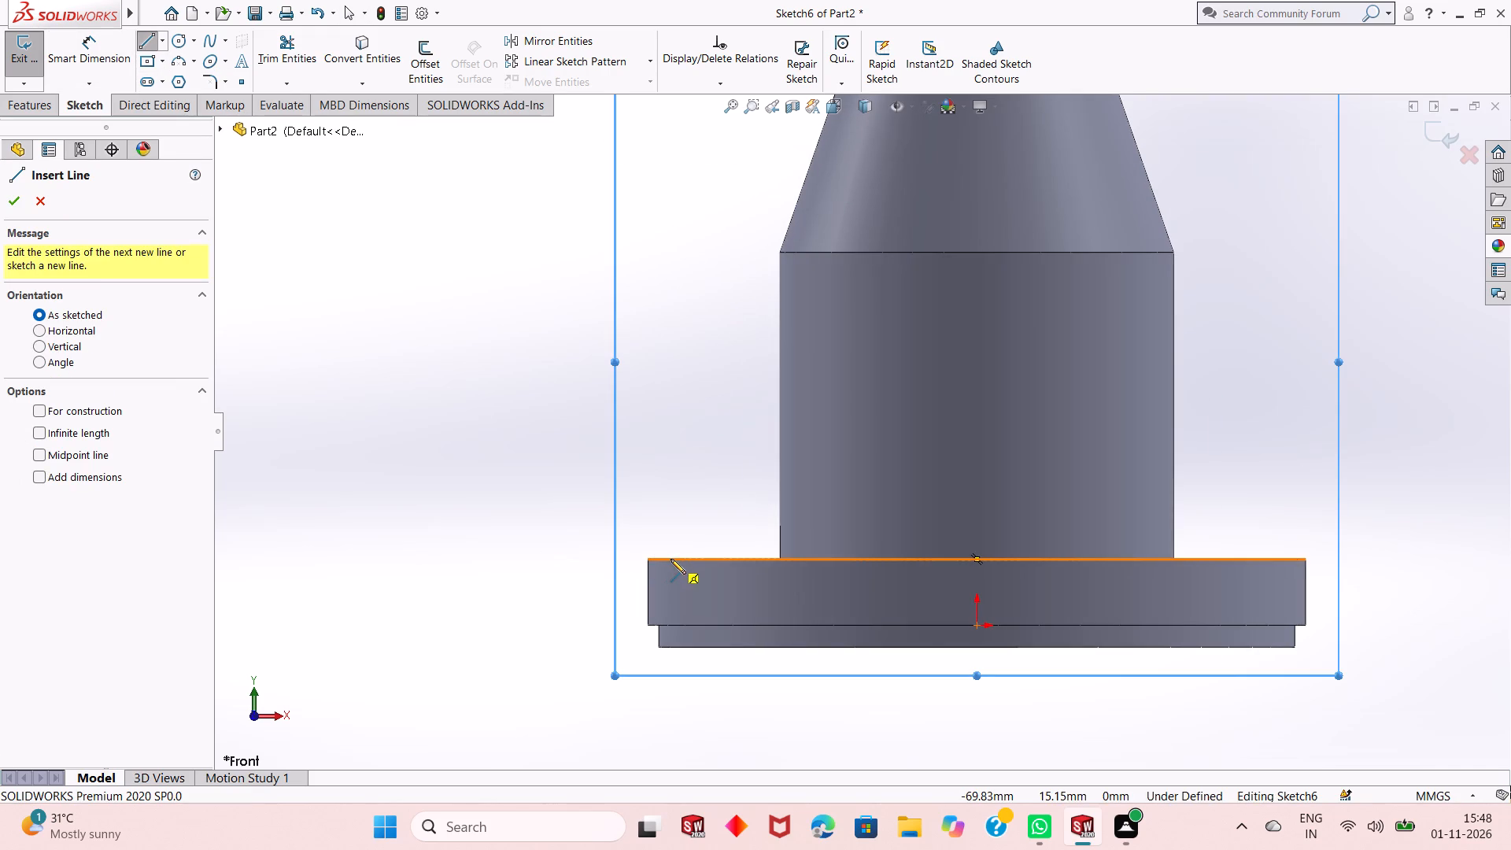
{"action": "left_click", "coordinate": [671, 559]}
{"action": "left_click", "coordinate": [673, 534]}
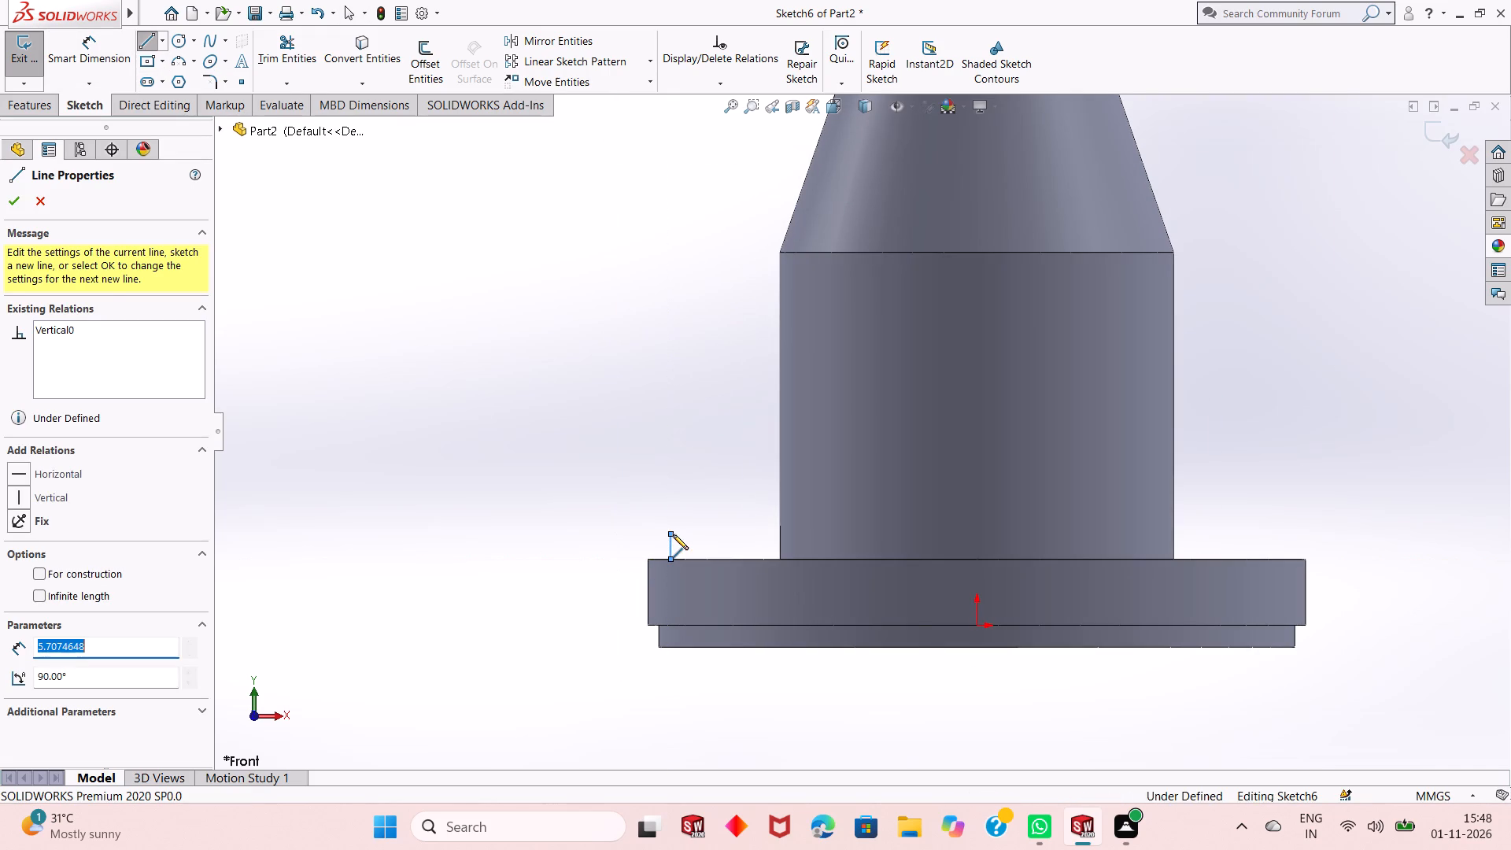
{"action": "right_click", "coordinate": [673, 534]}
{"action": "left_click", "coordinate": [687, 541]}
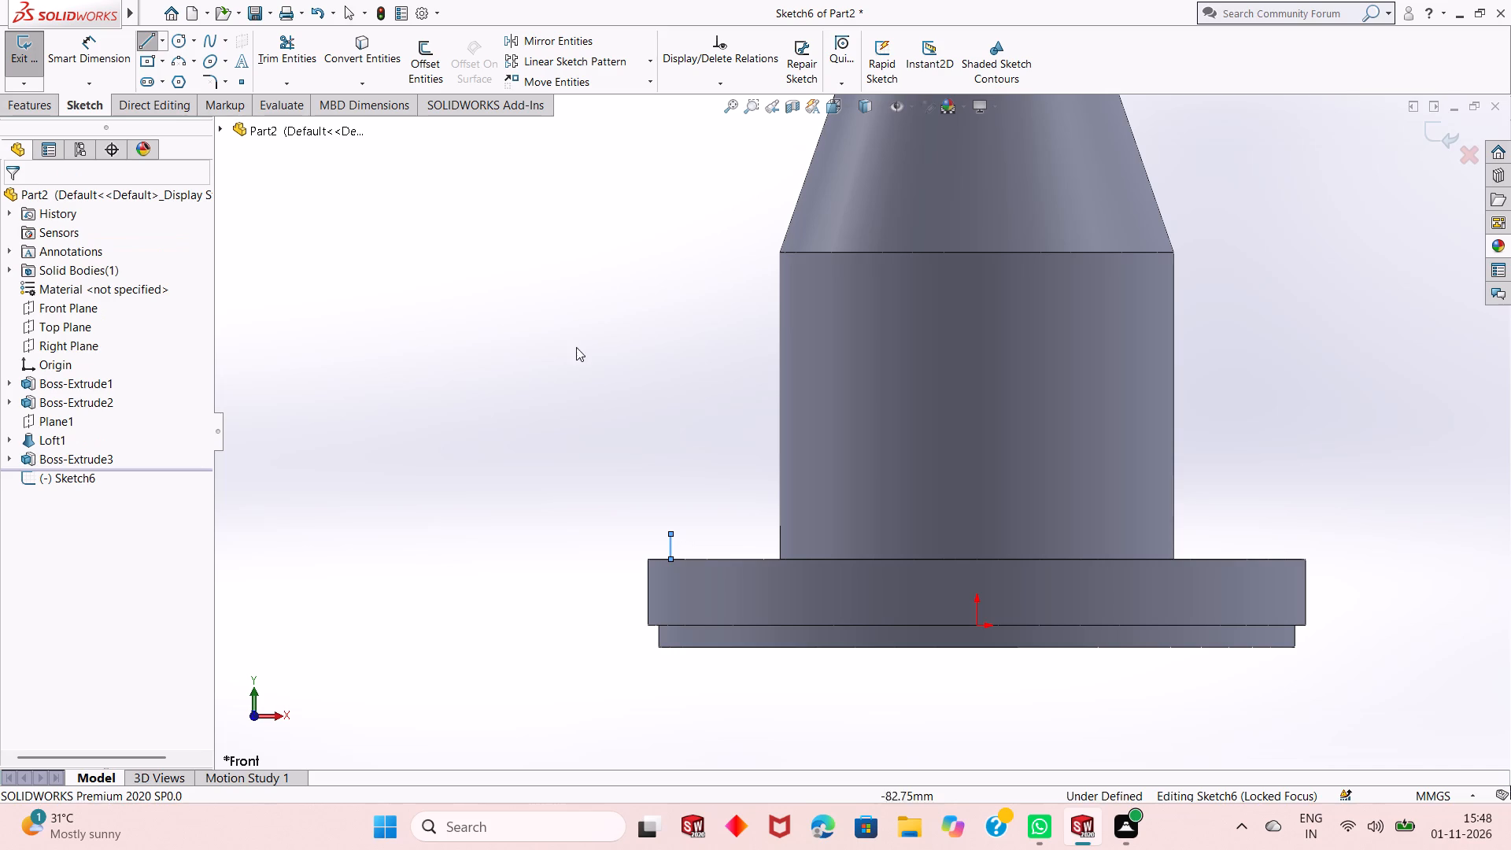
Draw a horizontal line about 6.5 mm long outward from the cylinder's left side, around mid-height.
{"action": "left_click", "coordinate": [142, 41]}
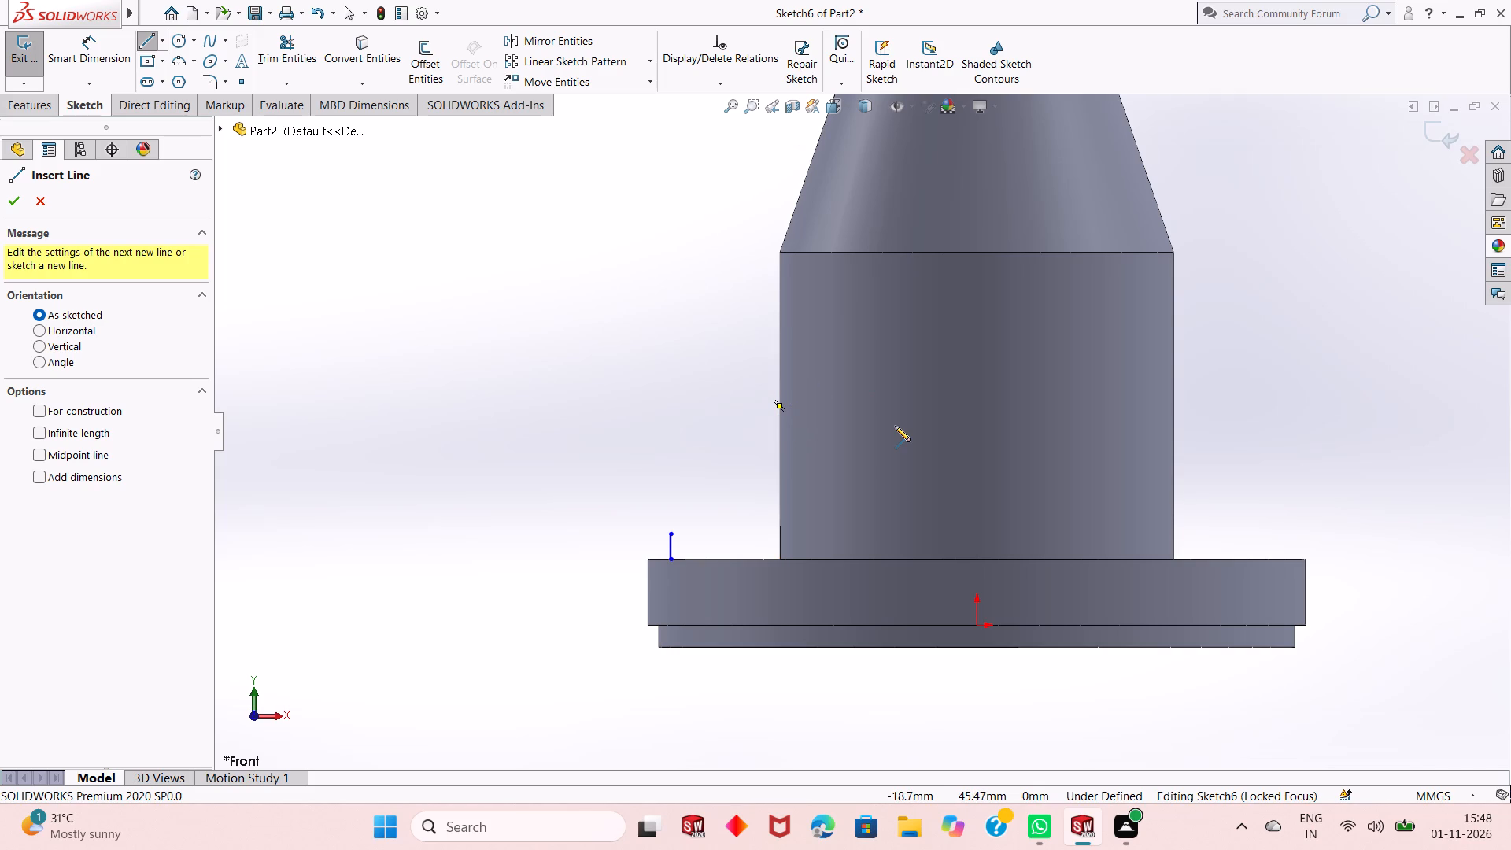
{"action": "left_click", "coordinate": [778, 423]}
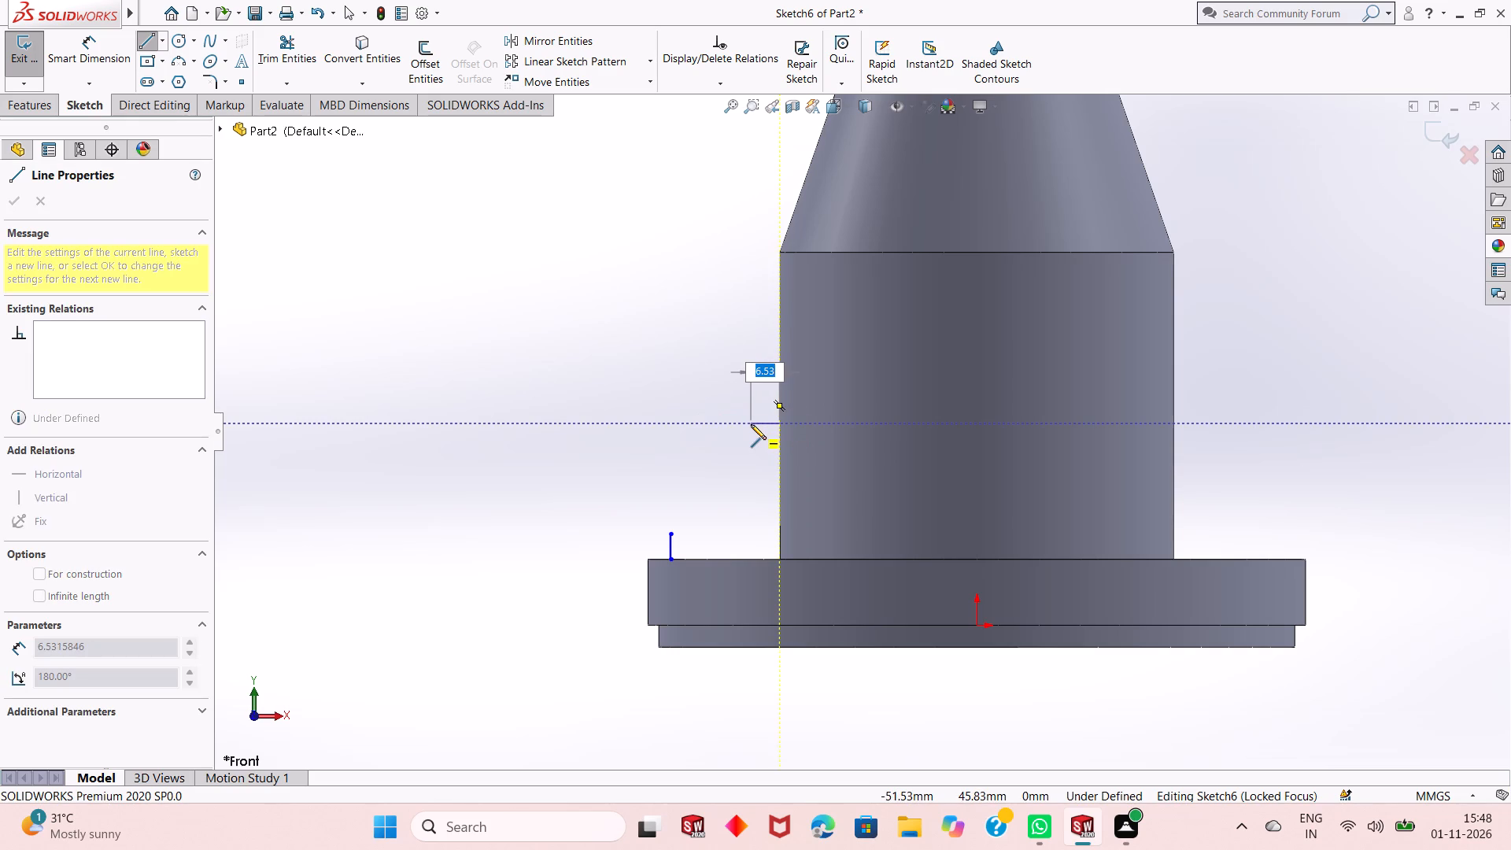
{"action": "left_click", "coordinate": [751, 424]}
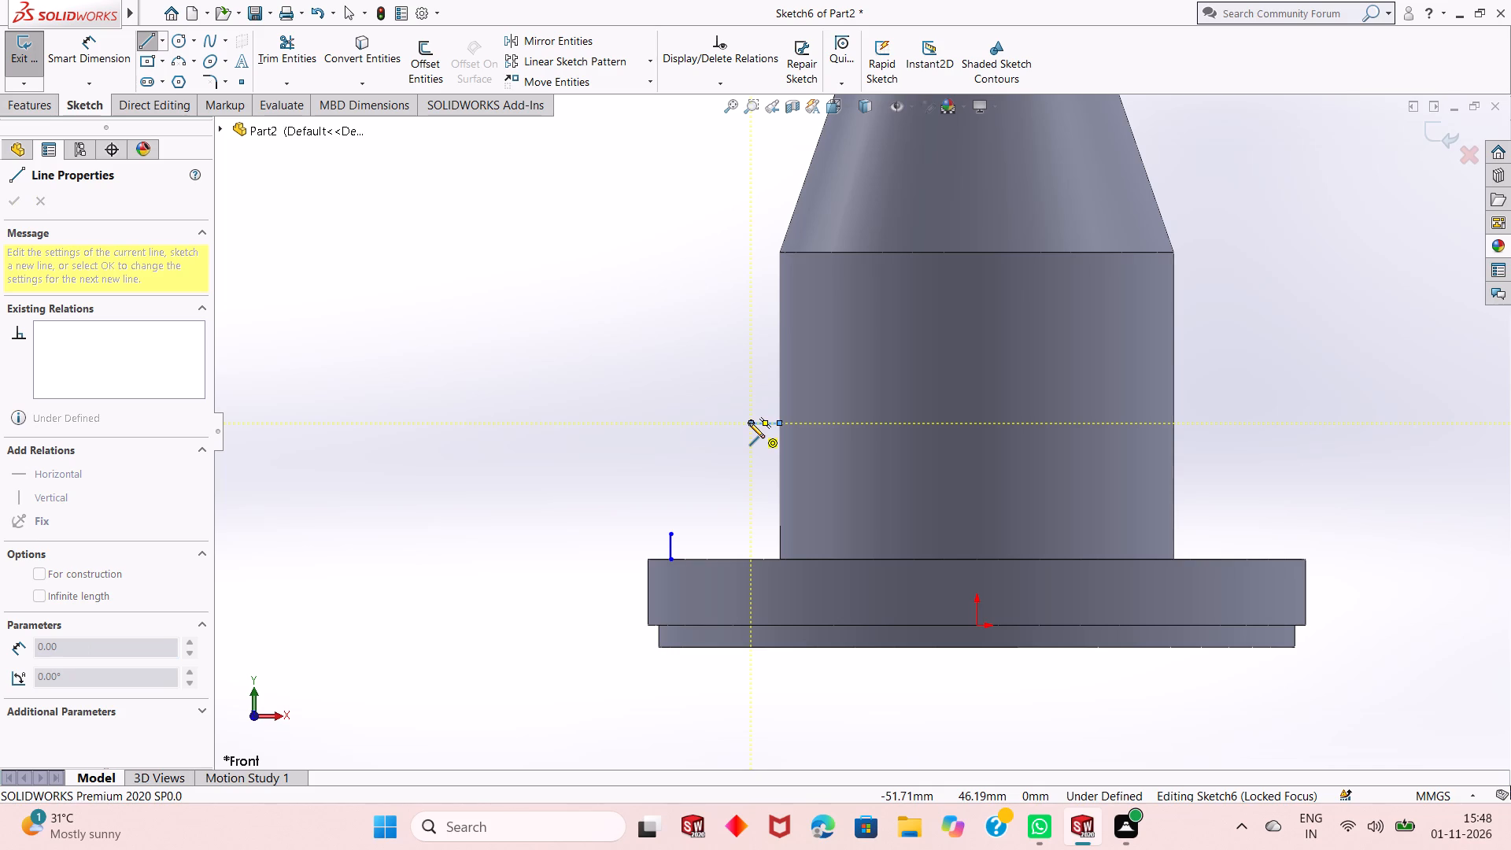
{"action": "key", "text": "Escape"}
{"action": "key", "text": "Escape"}
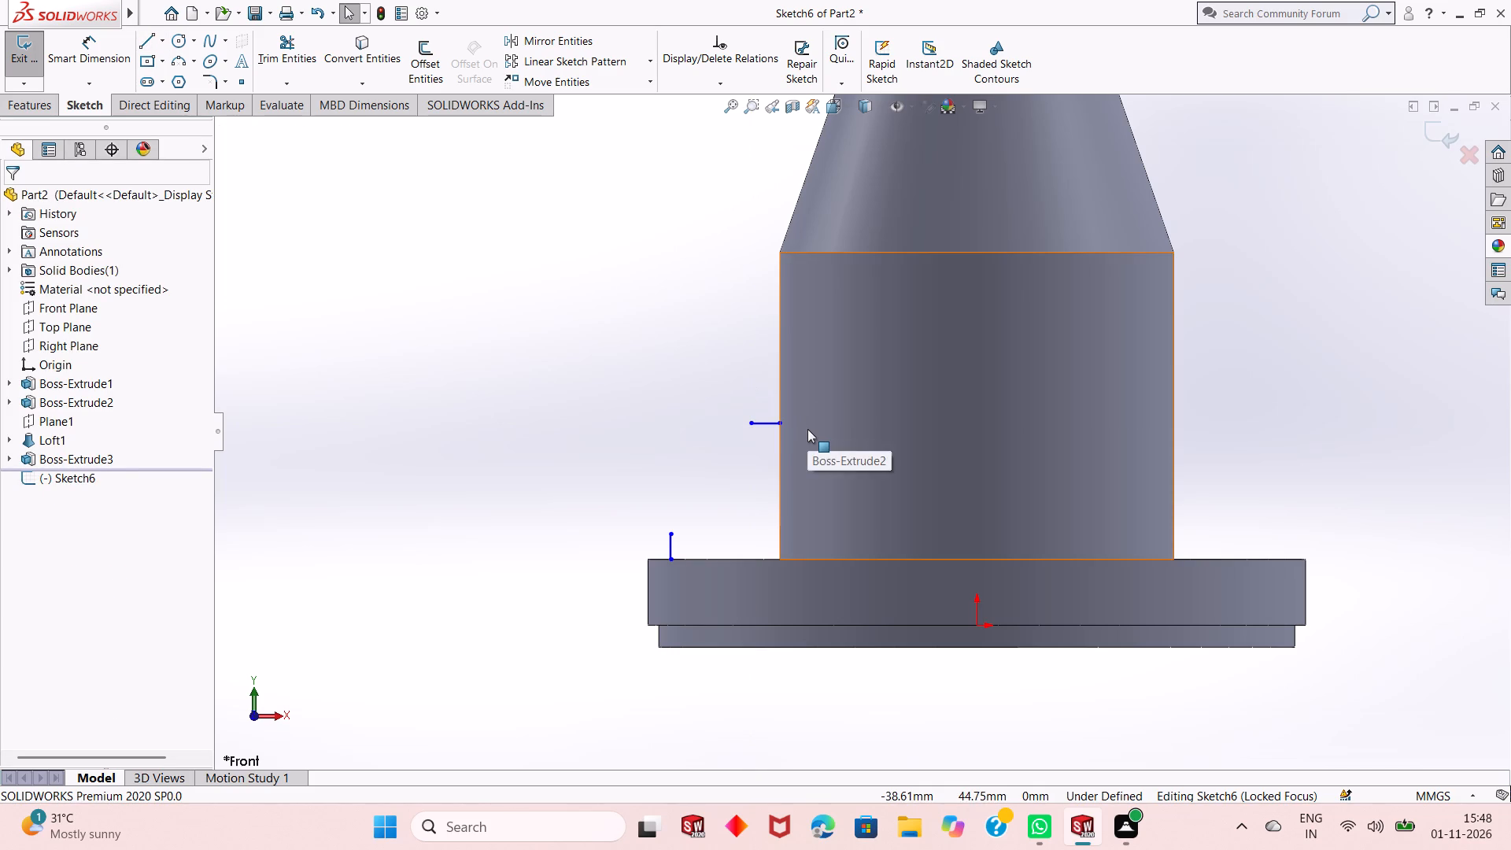
{"action": "key", "text": "Escape"}
Dimension the short vertical line on the disc to 3 mm.
{"action": "left_click", "coordinate": [104, 65]}
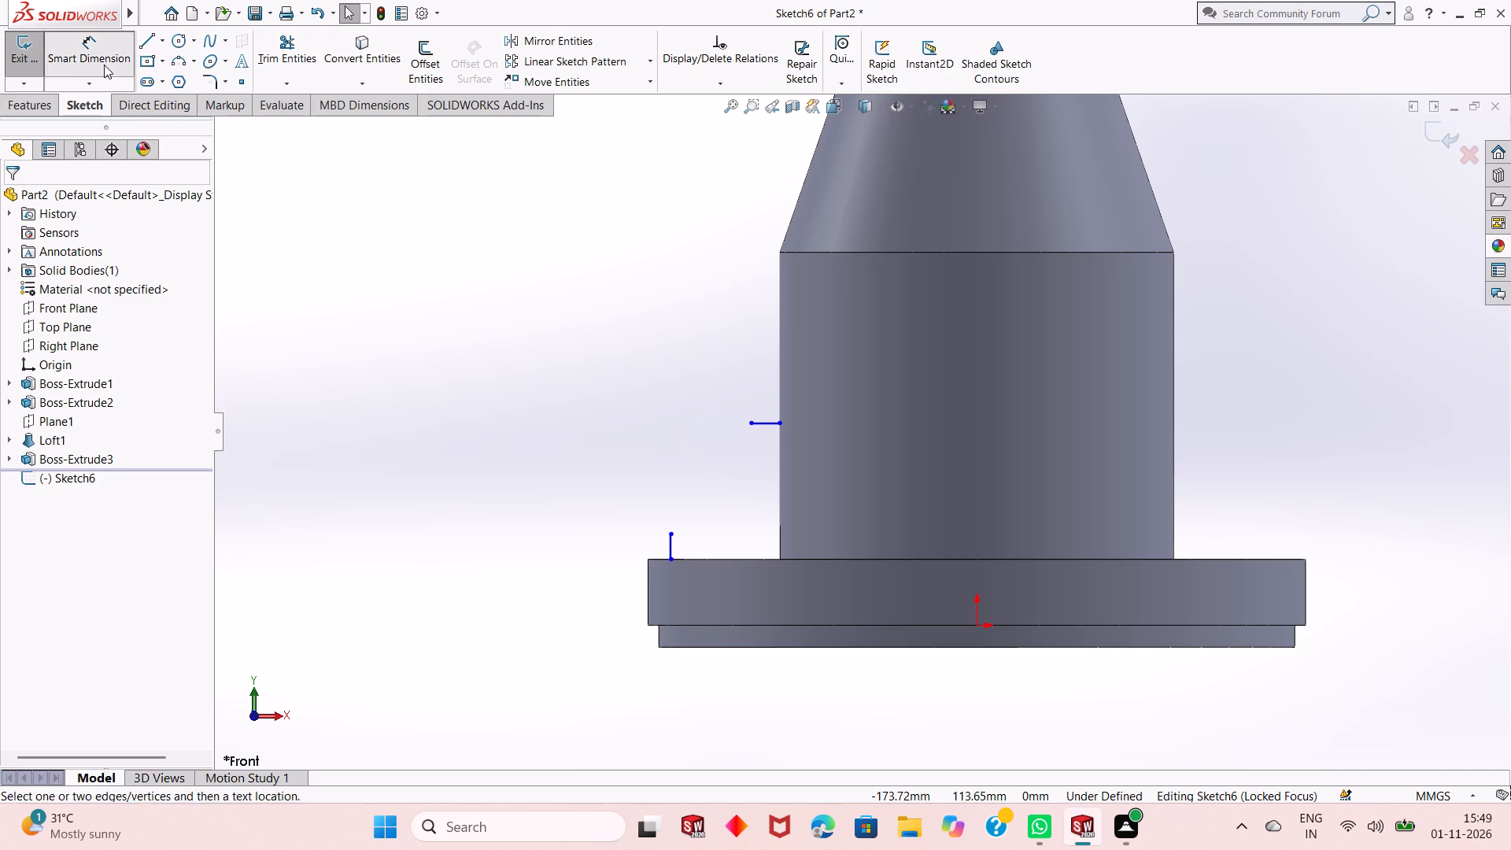
{"action": "left_click", "coordinate": [668, 549]}
{"action": "left_click", "coordinate": [566, 550]}
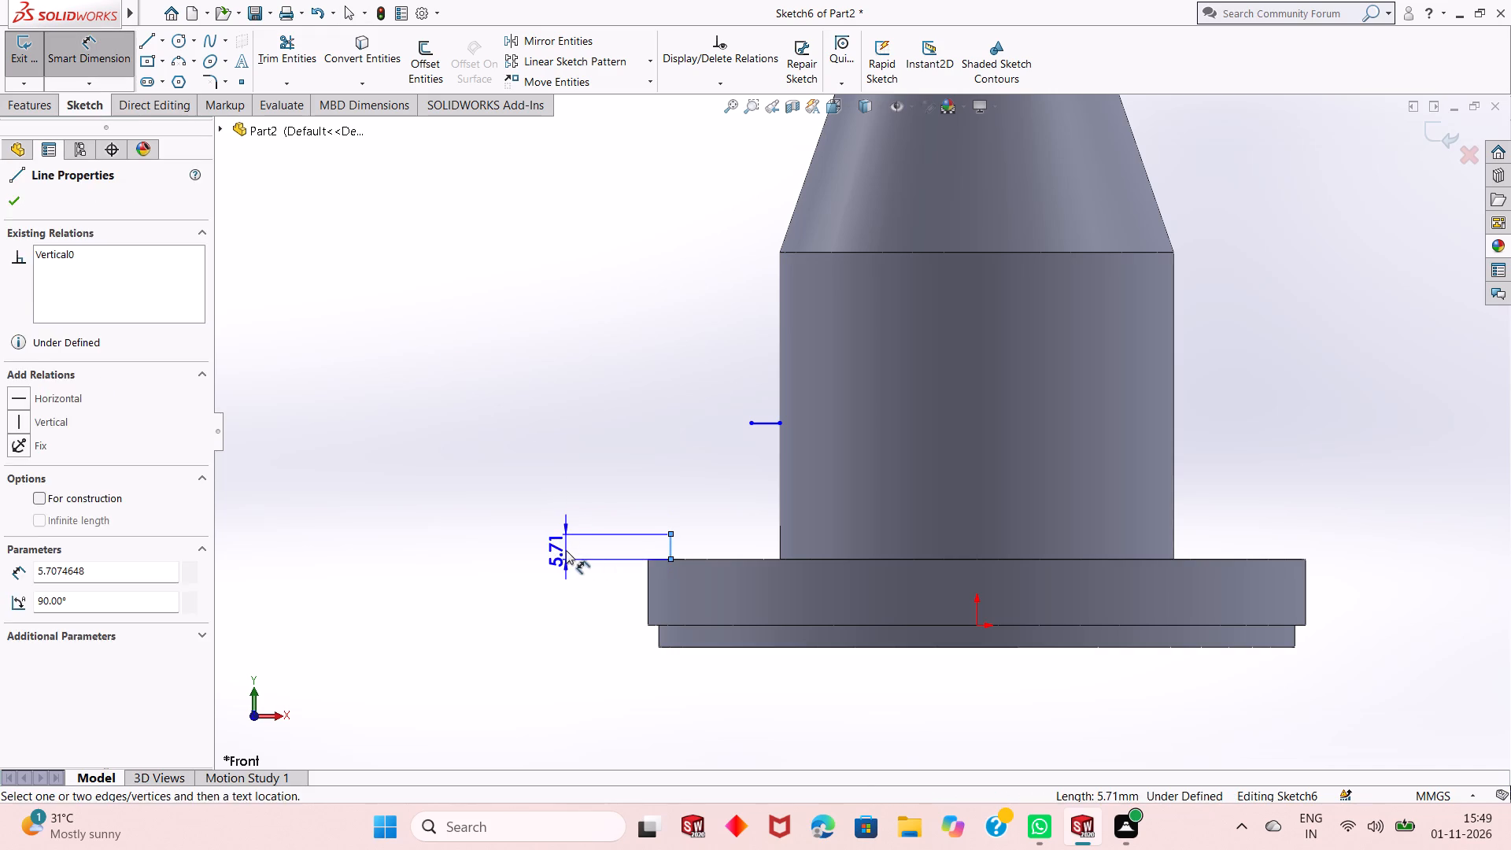
{"action": "key", "text": "3"}
{"action": "key", "text": "Return"}
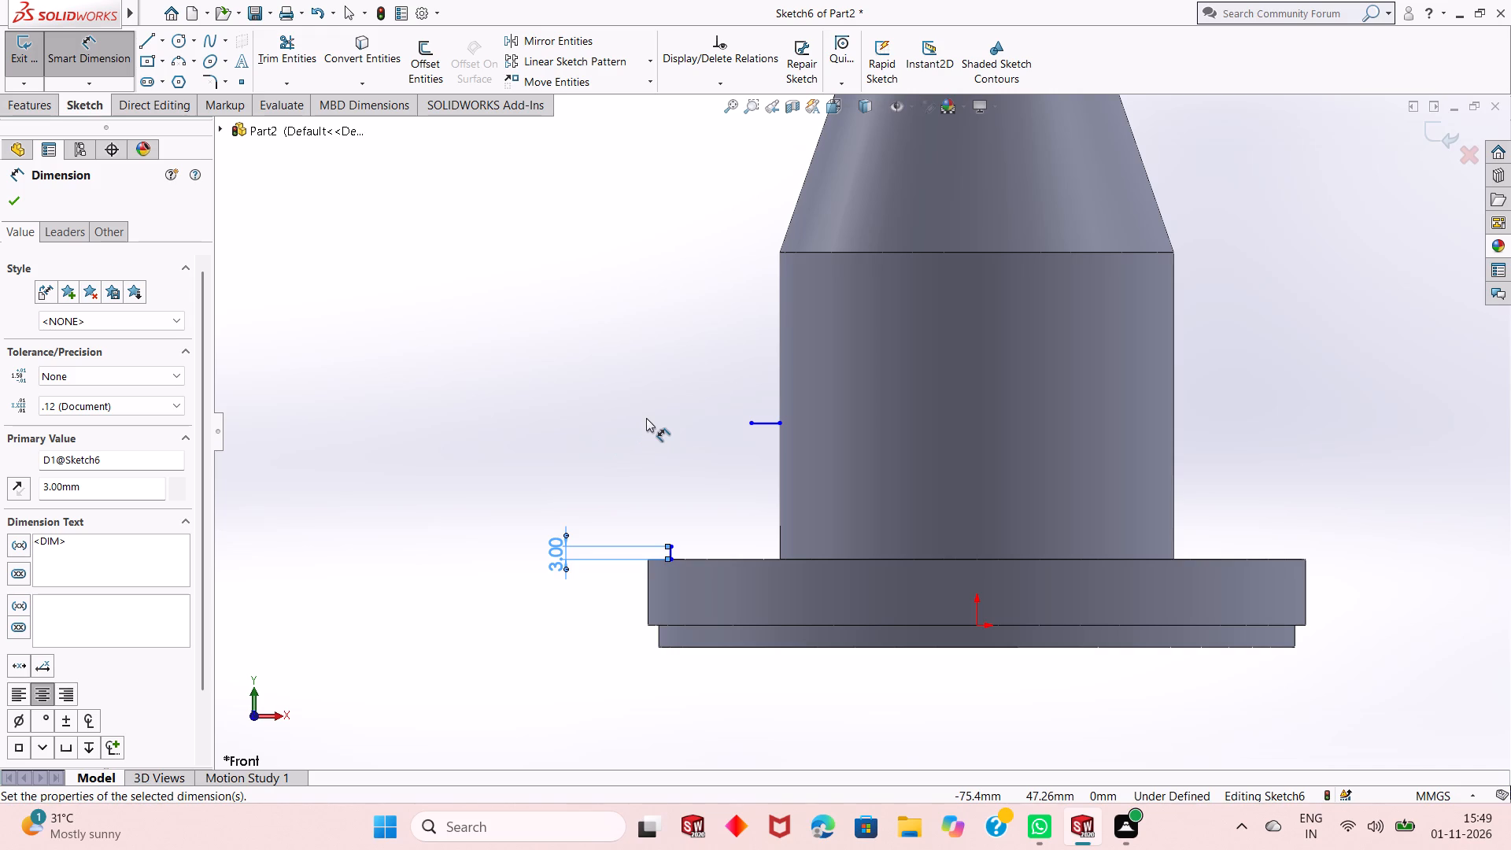
{"action": "scroll", "coordinate": [733, 538], "scroll_direction": "down", "scroll_amount": 2}
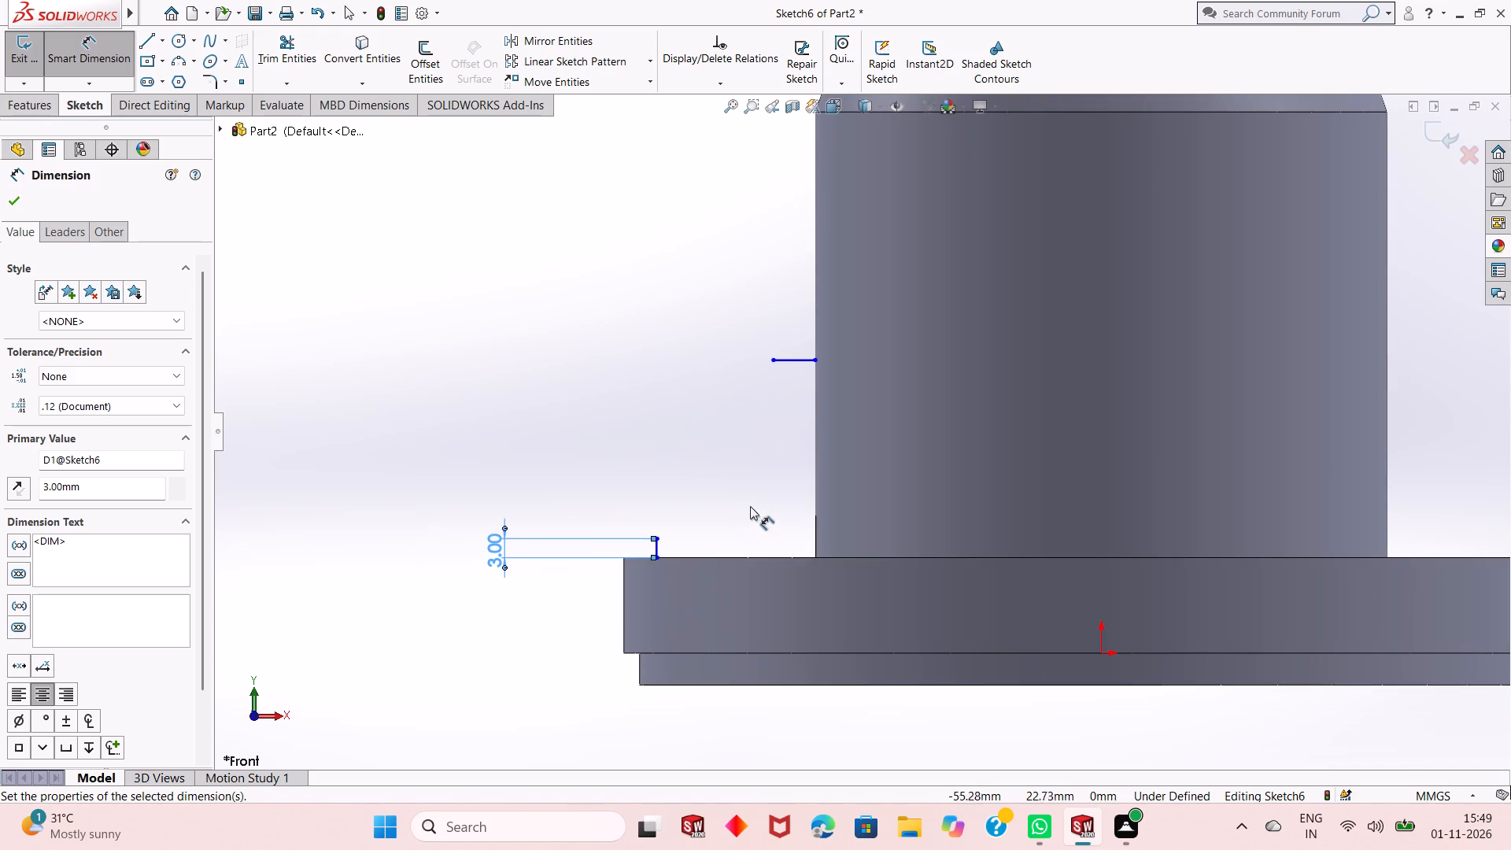
{"action": "key", "text": "Escape"}
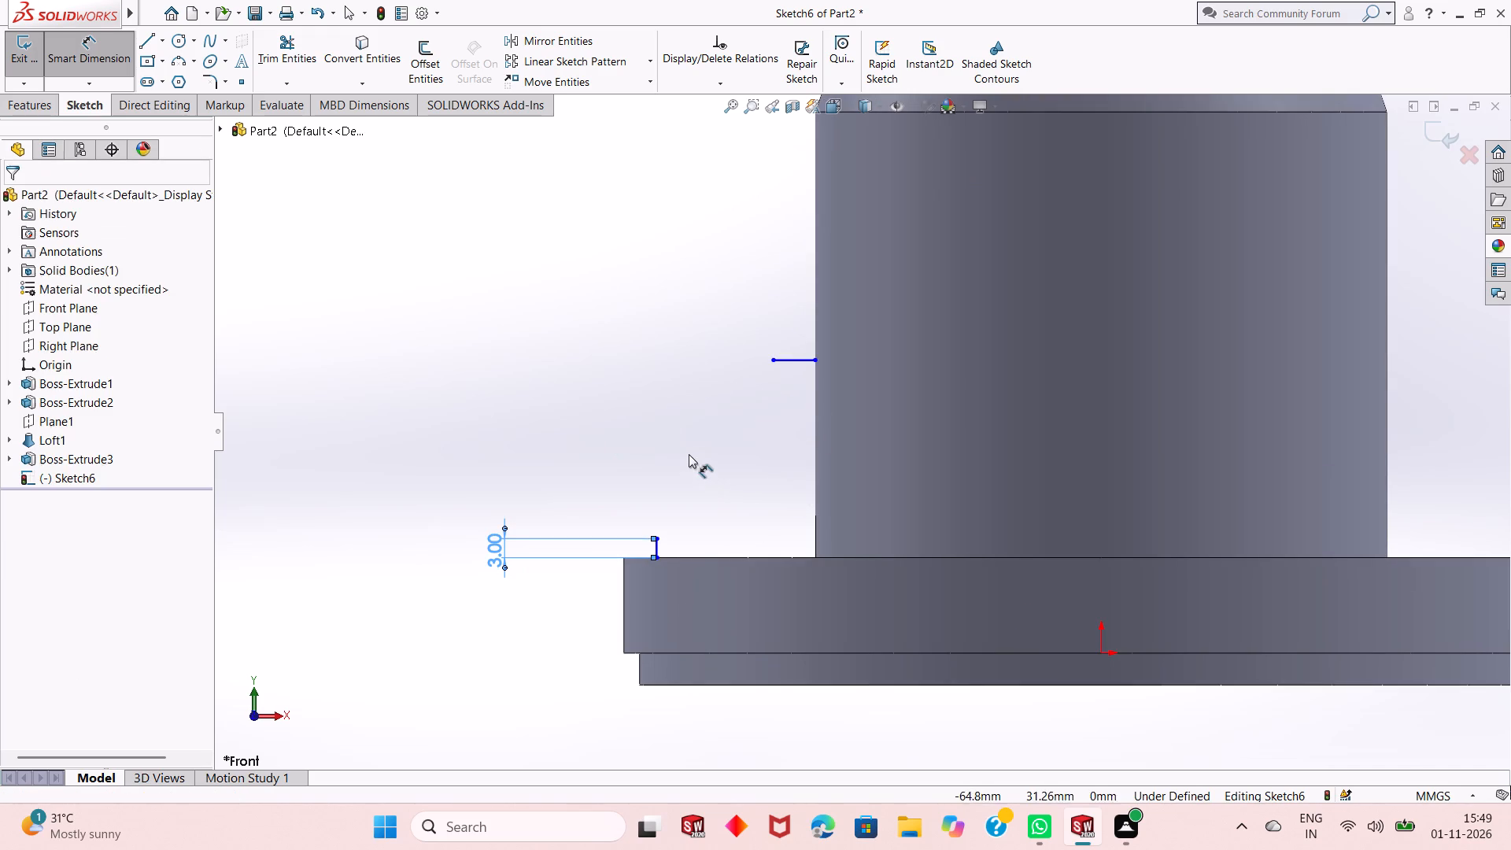
{"action": "key", "text": "Escape"}
Apply an Equal relation between the short vertical line on the disc and the horizontal line on the cylinder.
{"action": "left_click", "coordinate": [659, 546]}
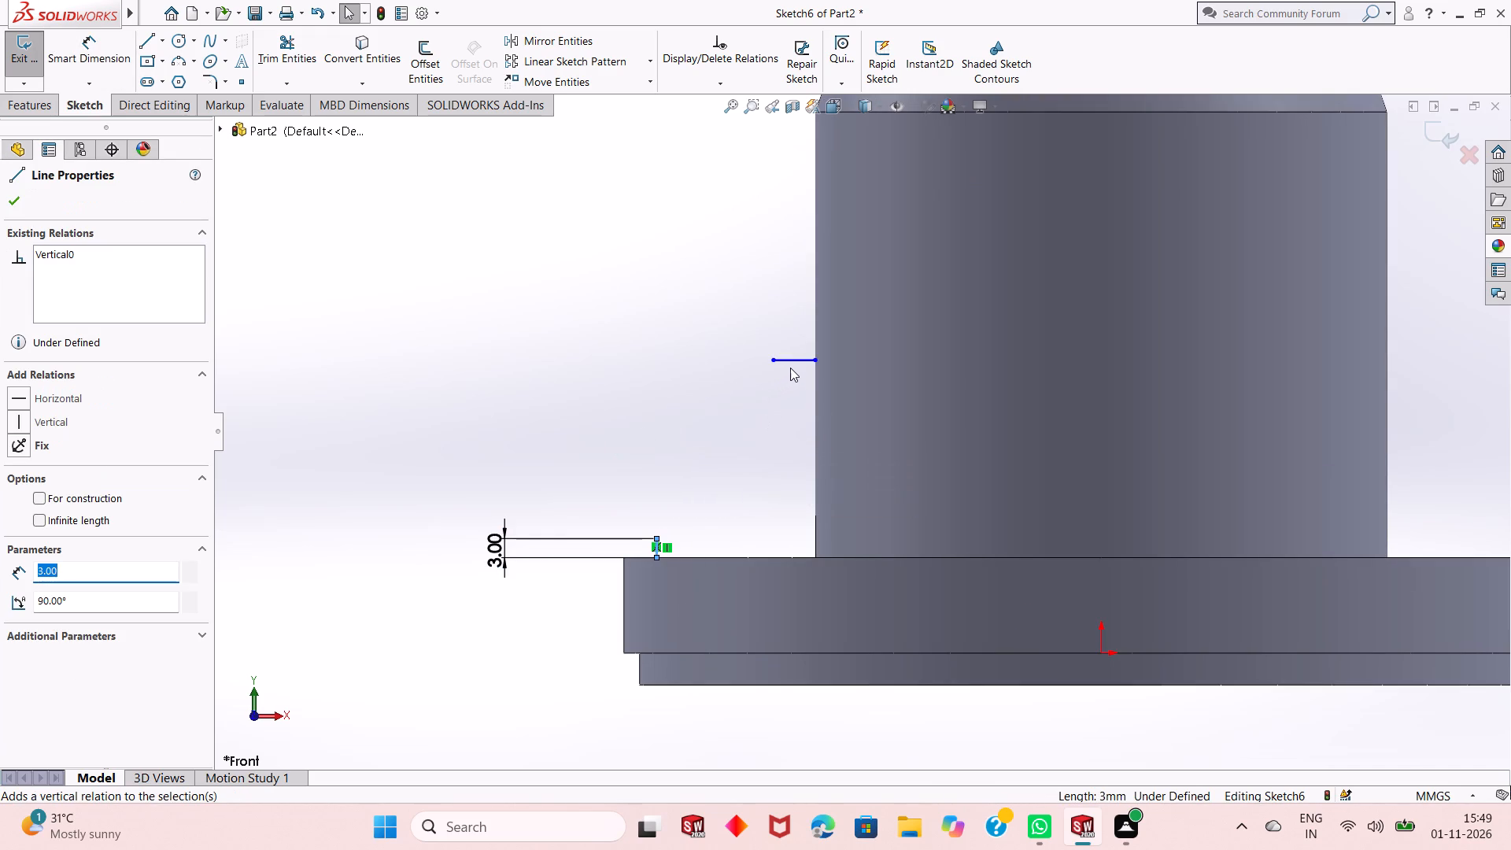
{"action": "left_click", "coordinate": [793, 364], "text": "ctrl"}
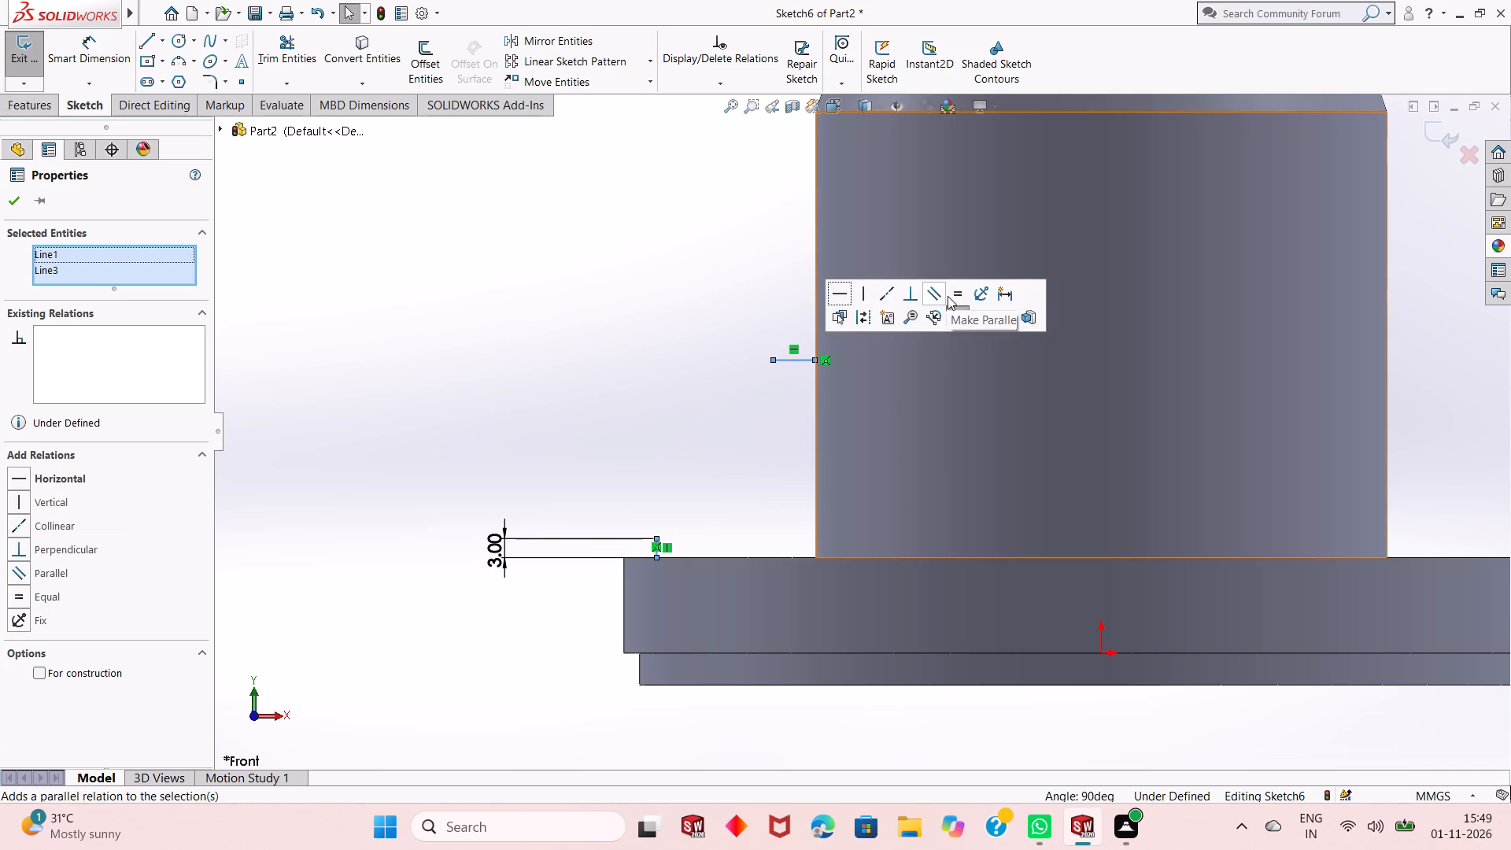
{"action": "left_click", "coordinate": [955, 297]}
{"action": "key", "text": "Escape"}
{"action": "key", "text": "Escape"}
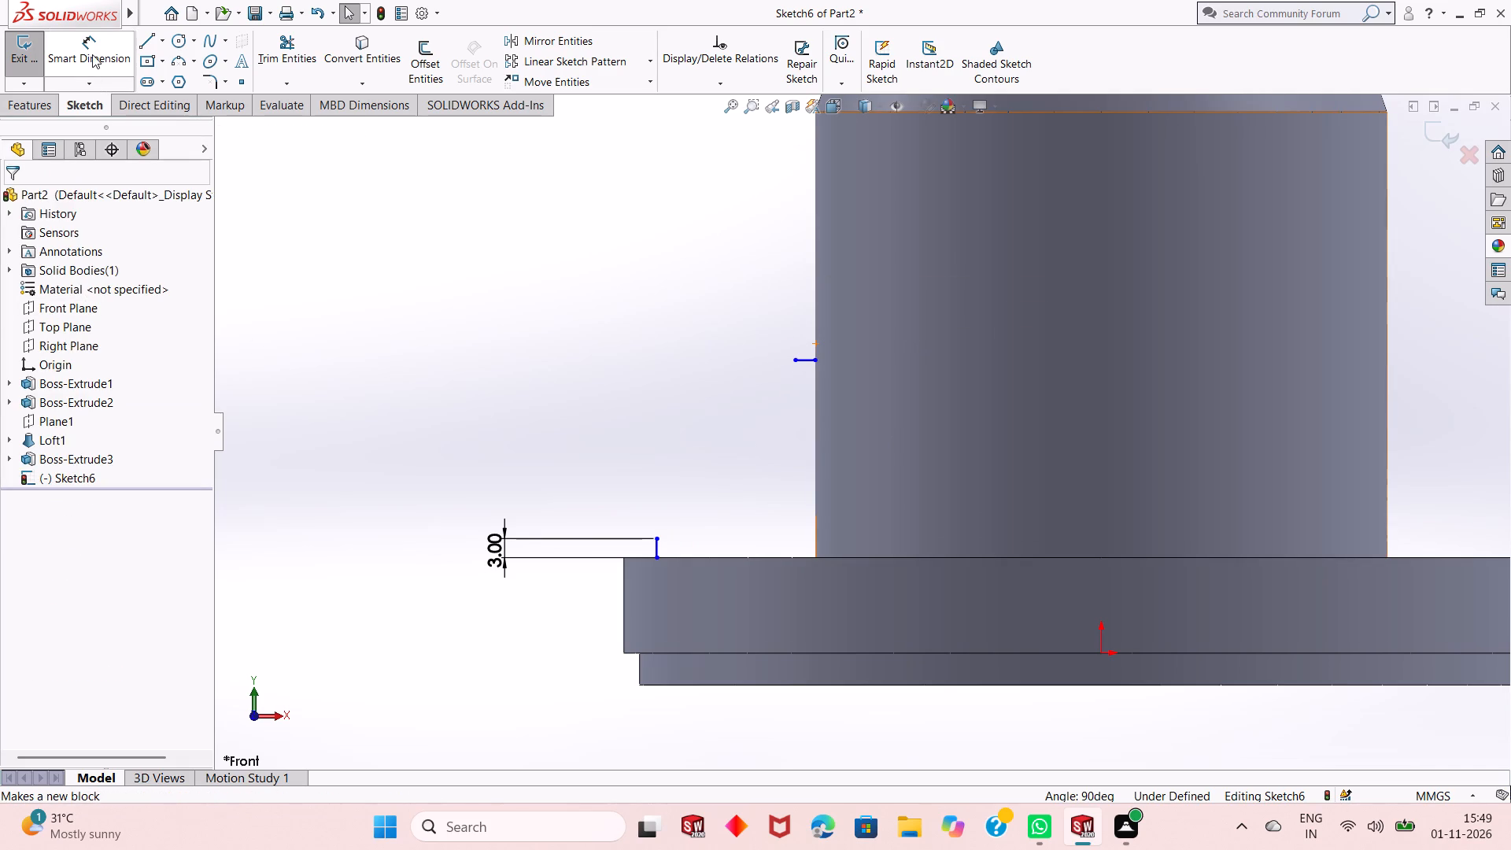
Dimension the horizontal distance from the vertical line's lower endpoint to the origin as 140/2 (70 mm).
{"action": "left_click", "coordinate": [92, 54]}
{"action": "left_click", "coordinate": [653, 560]}
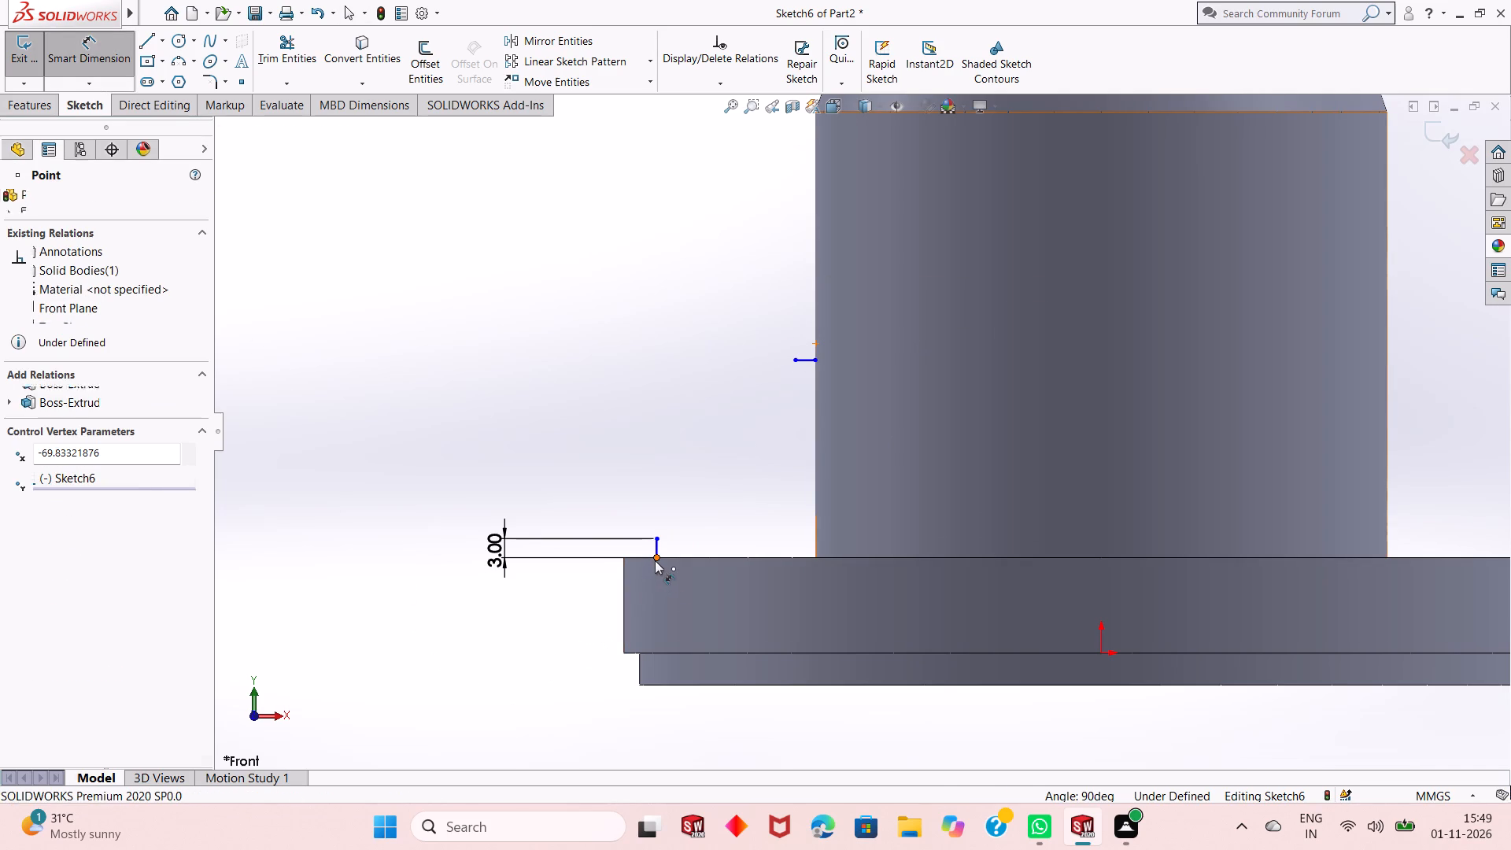
{"action": "left_click", "coordinate": [1104, 653]}
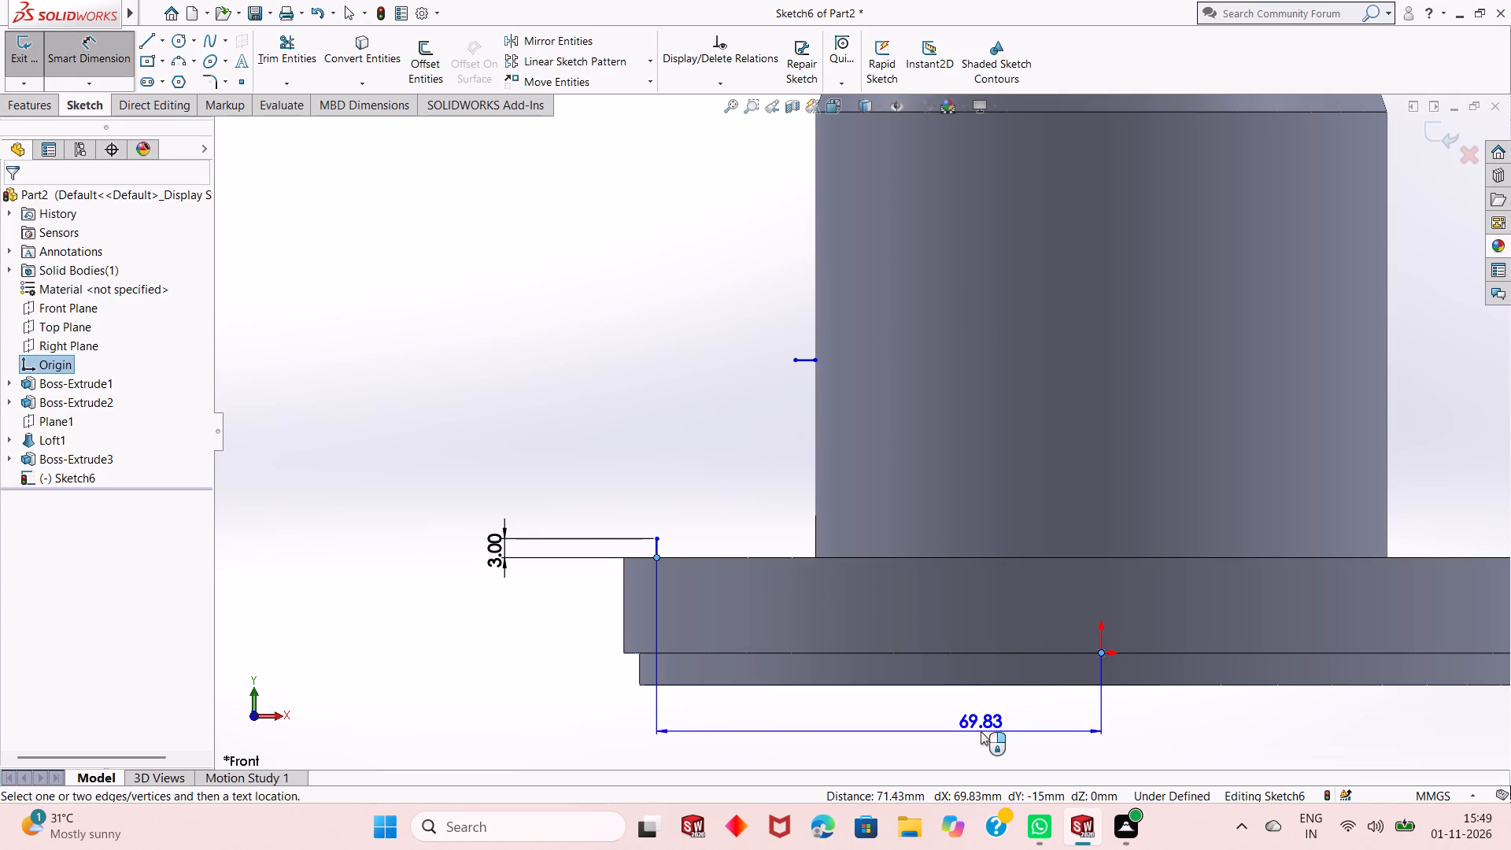
{"action": "left_click", "coordinate": [980, 733]}
{"action": "type", "text": "140/2"}
{"action": "key", "text": "Return"}
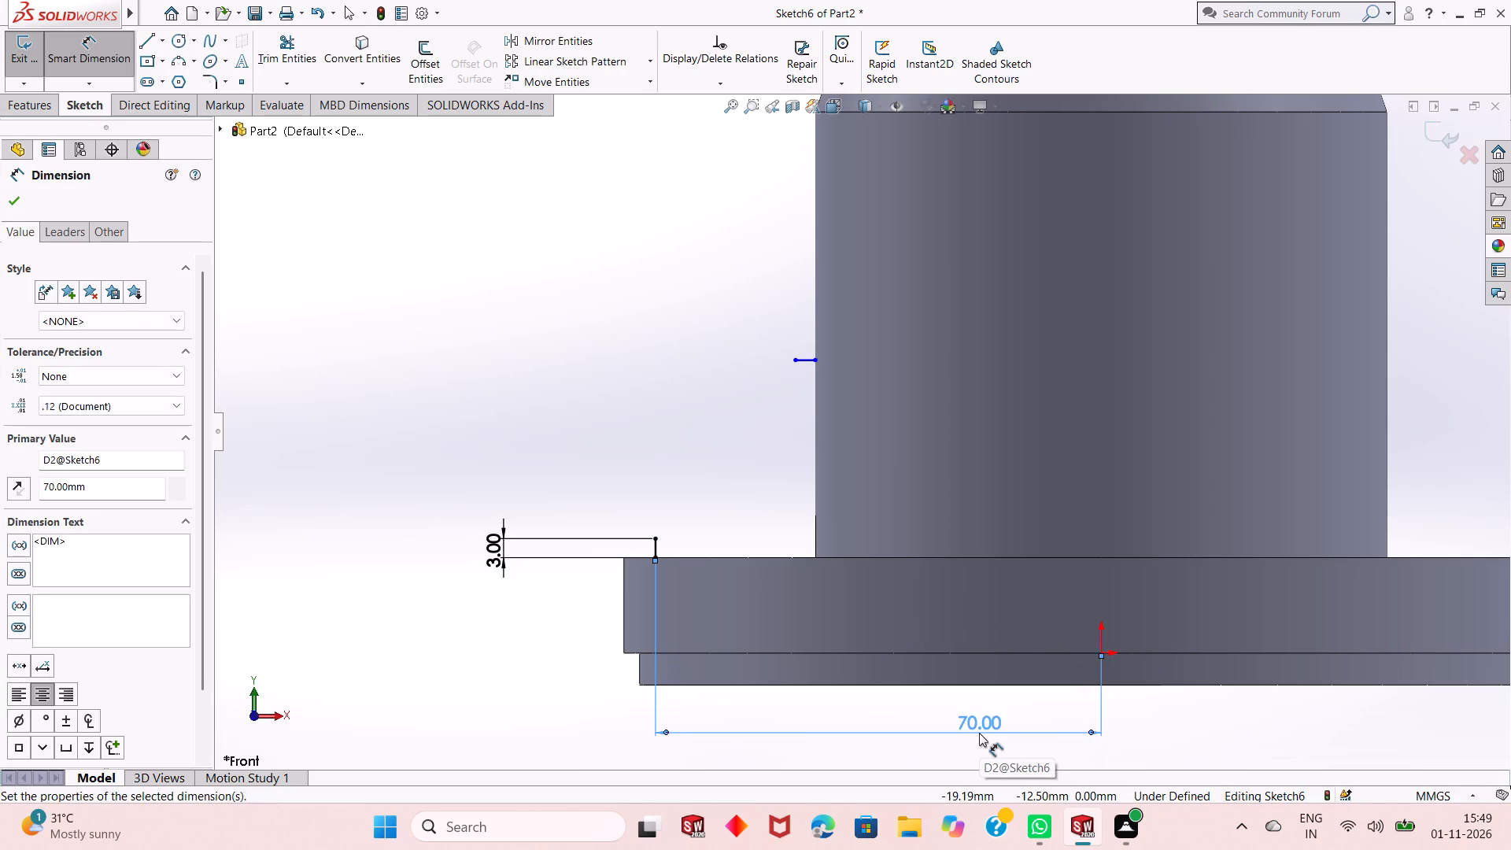
Dimension the vertical distance between the horizontal line's cylinder-side endpoint and the vertical line's lower endpoint to 30 mm.
{"action": "left_click", "coordinate": [813, 357]}
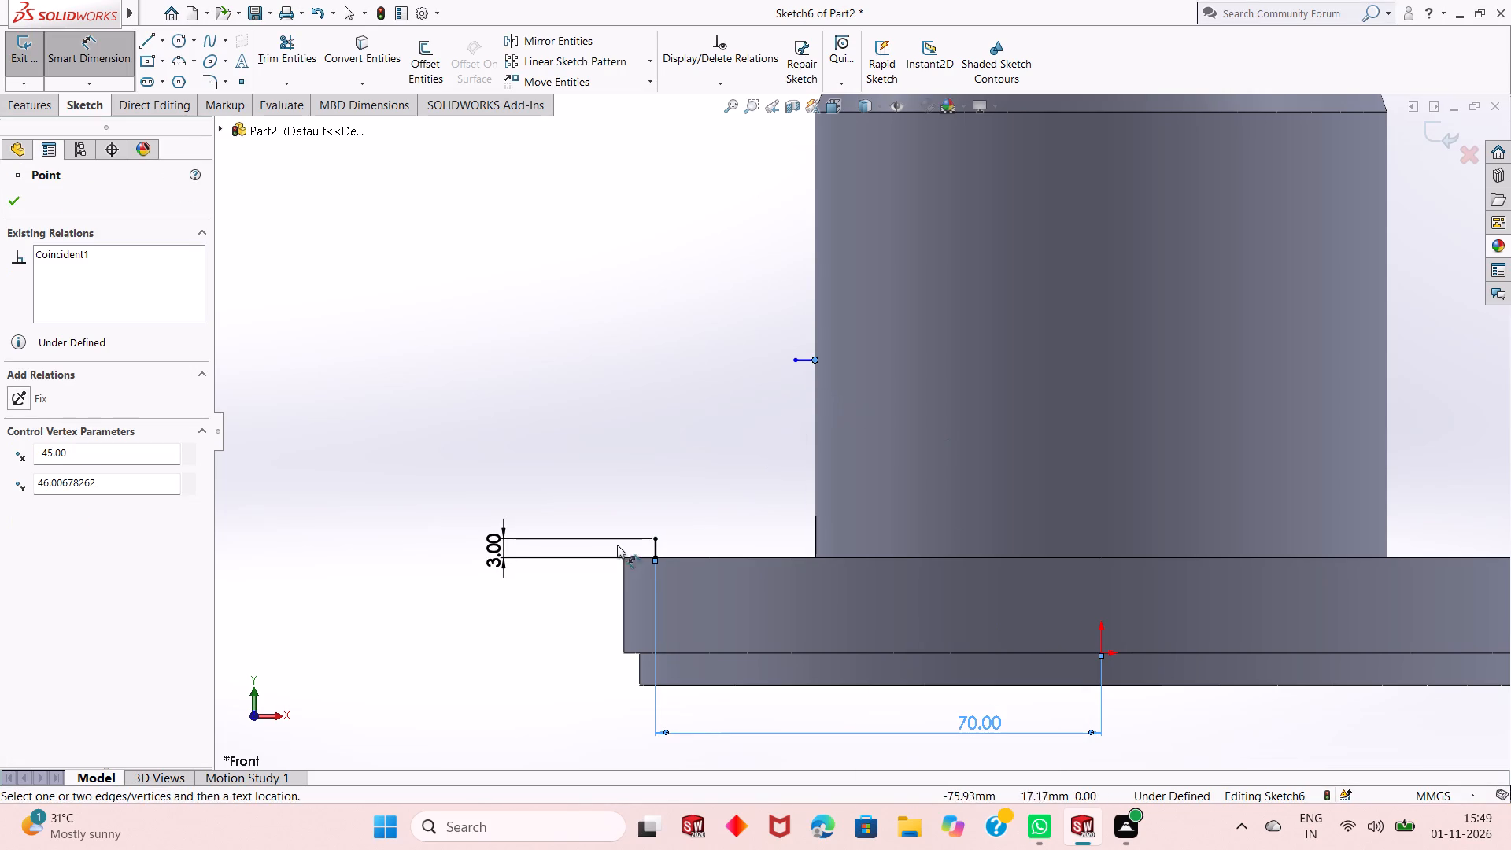
{"action": "left_click", "coordinate": [652, 558]}
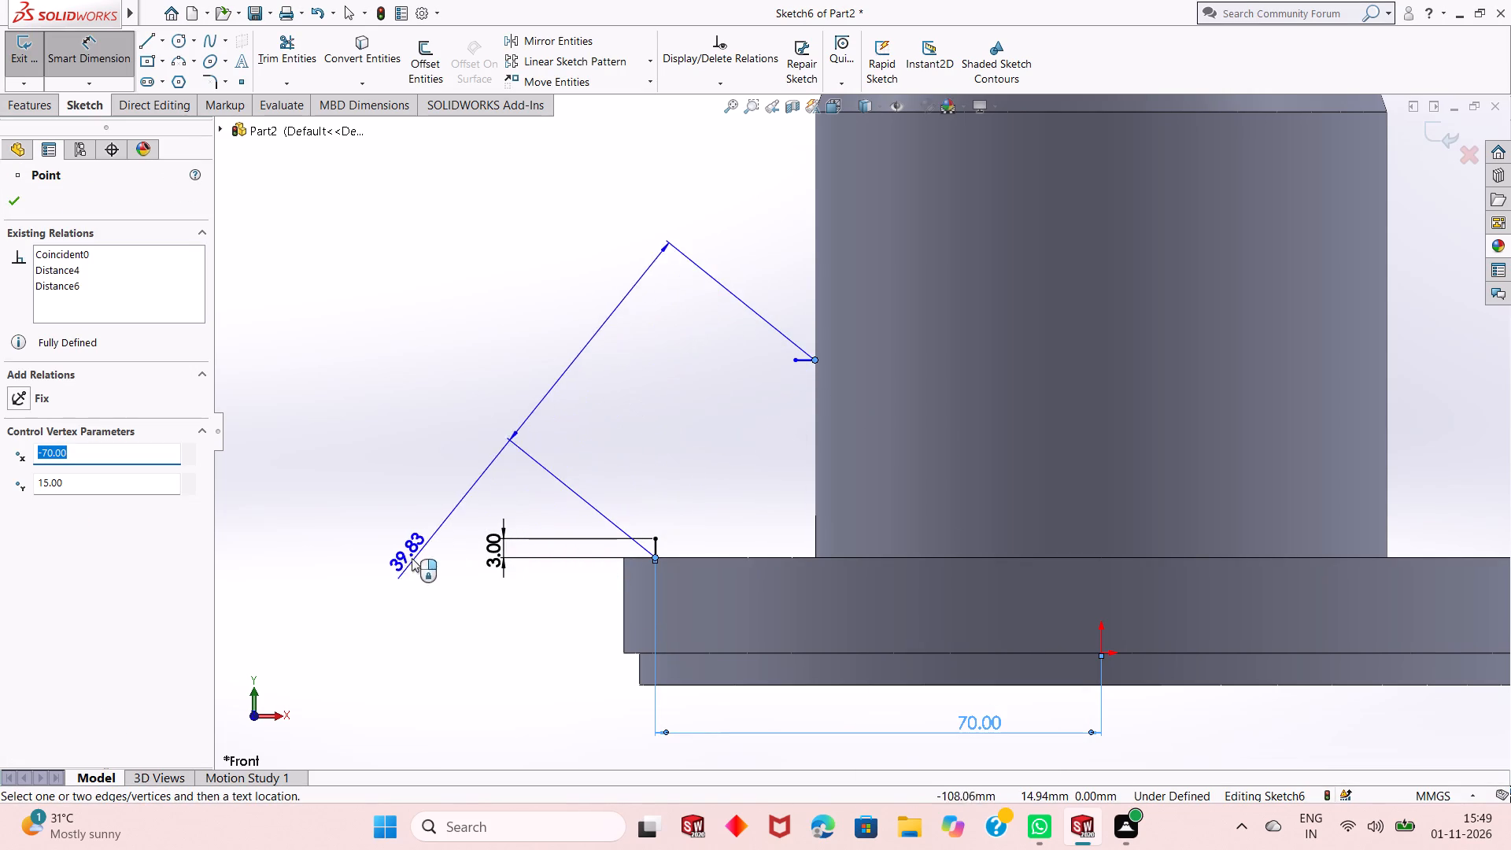
{"action": "left_click", "coordinate": [389, 531]}
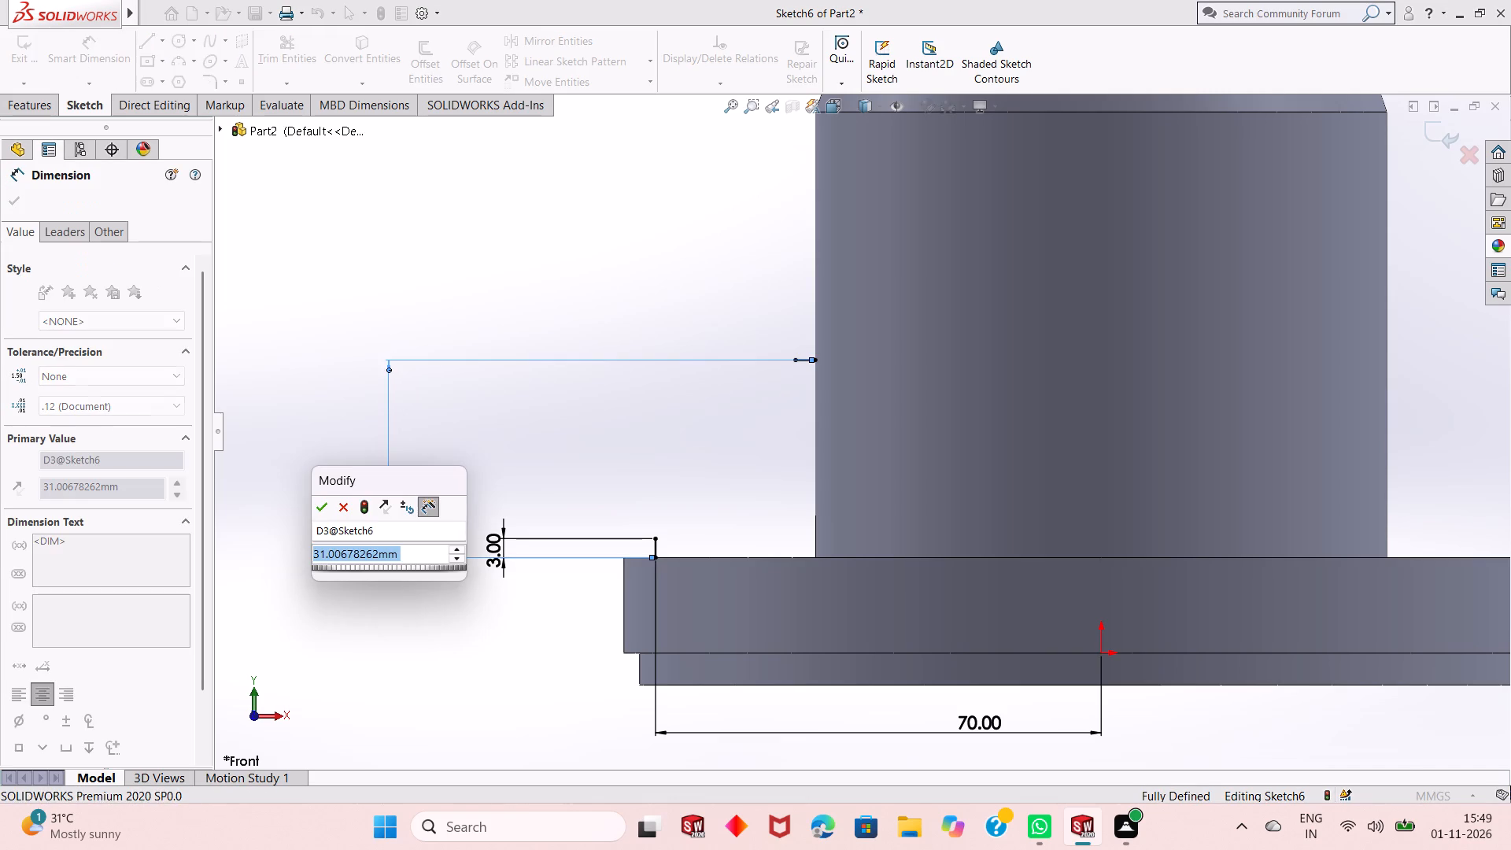
{"action": "type", "text": "30"}
{"action": "key", "text": "Return"}
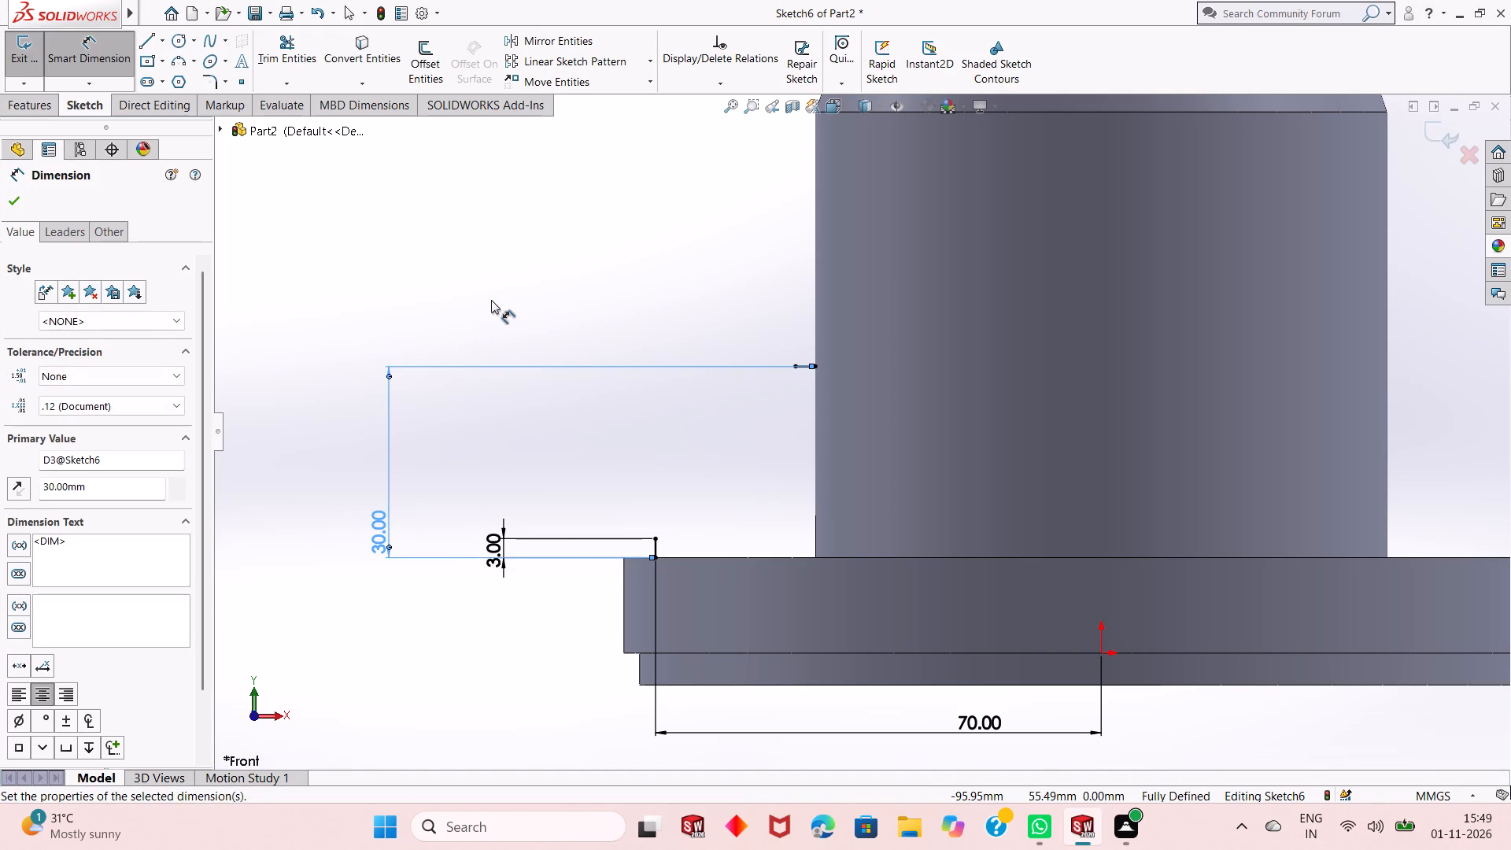
{"action": "right_click", "coordinate": [491, 300]}
{"action": "left_click", "coordinate": [524, 349]}
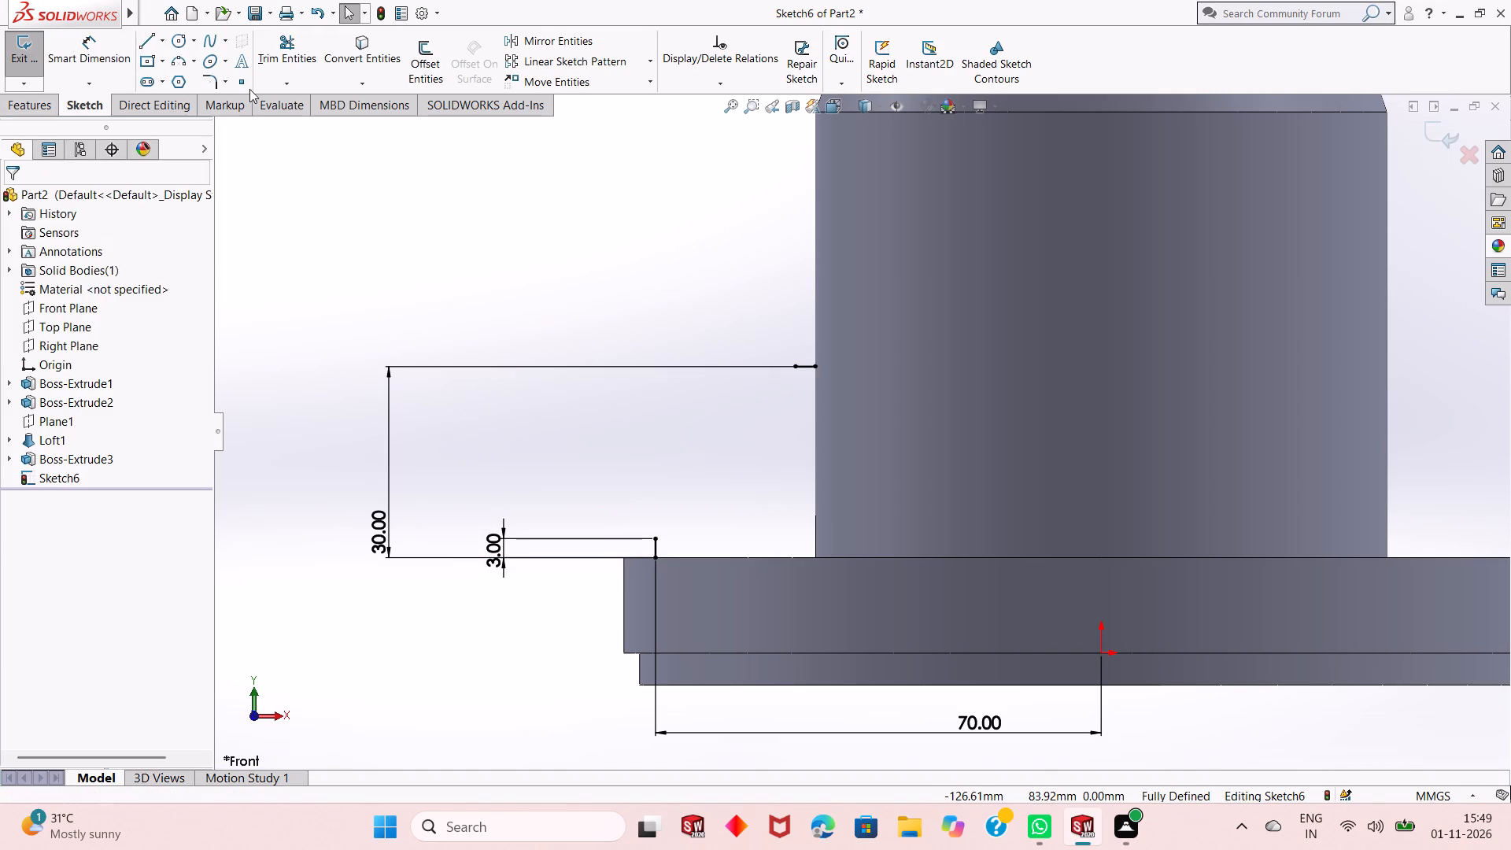
Draw a three-point arc of radius 50 mm joining the free ends of the vertical and horizontal lines, bulging toward the cylinder base.
{"action": "left_click", "coordinate": [177, 64]}
{"action": "left_click", "coordinate": [656, 535]}
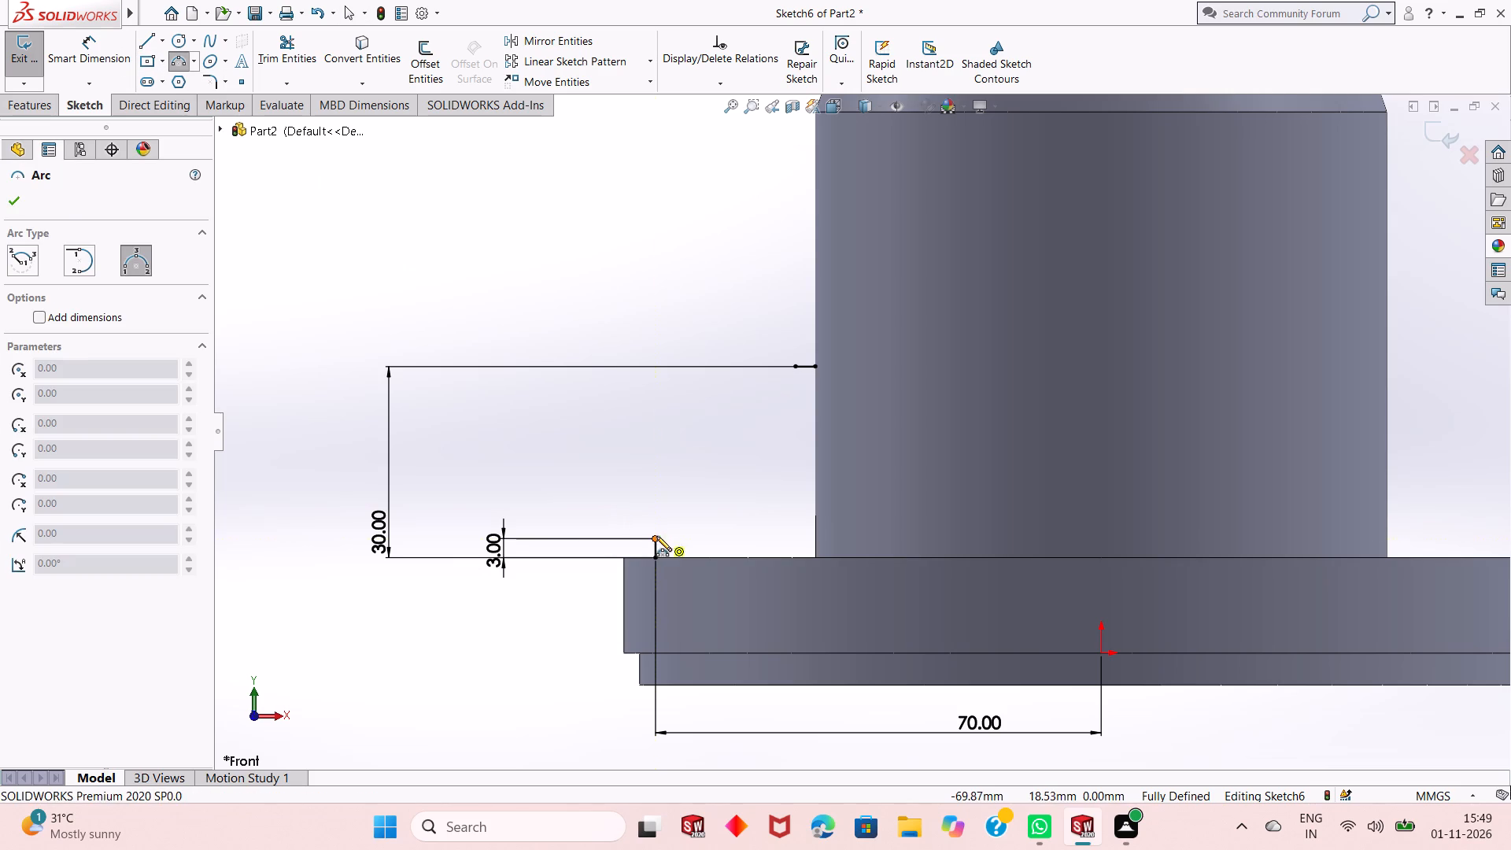
{"action": "left_click", "coordinate": [796, 365]}
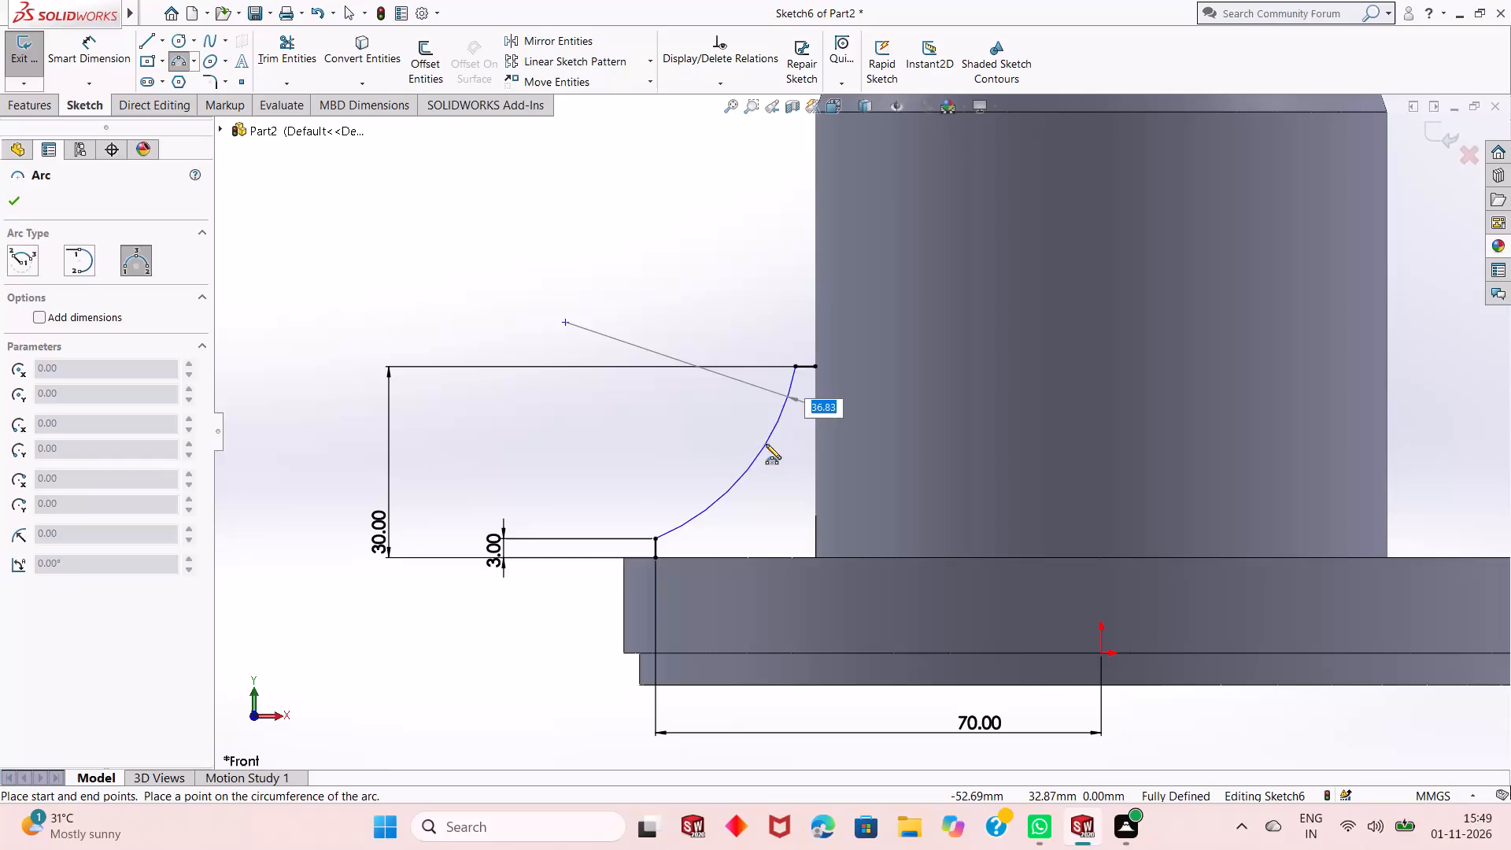
{"action": "type", "text": "50"}
{"action": "key", "text": "Return"}
{"action": "key", "text": "Escape"}
{"action": "key", "text": "Escape"}
{"action": "key", "text": "Escape"}
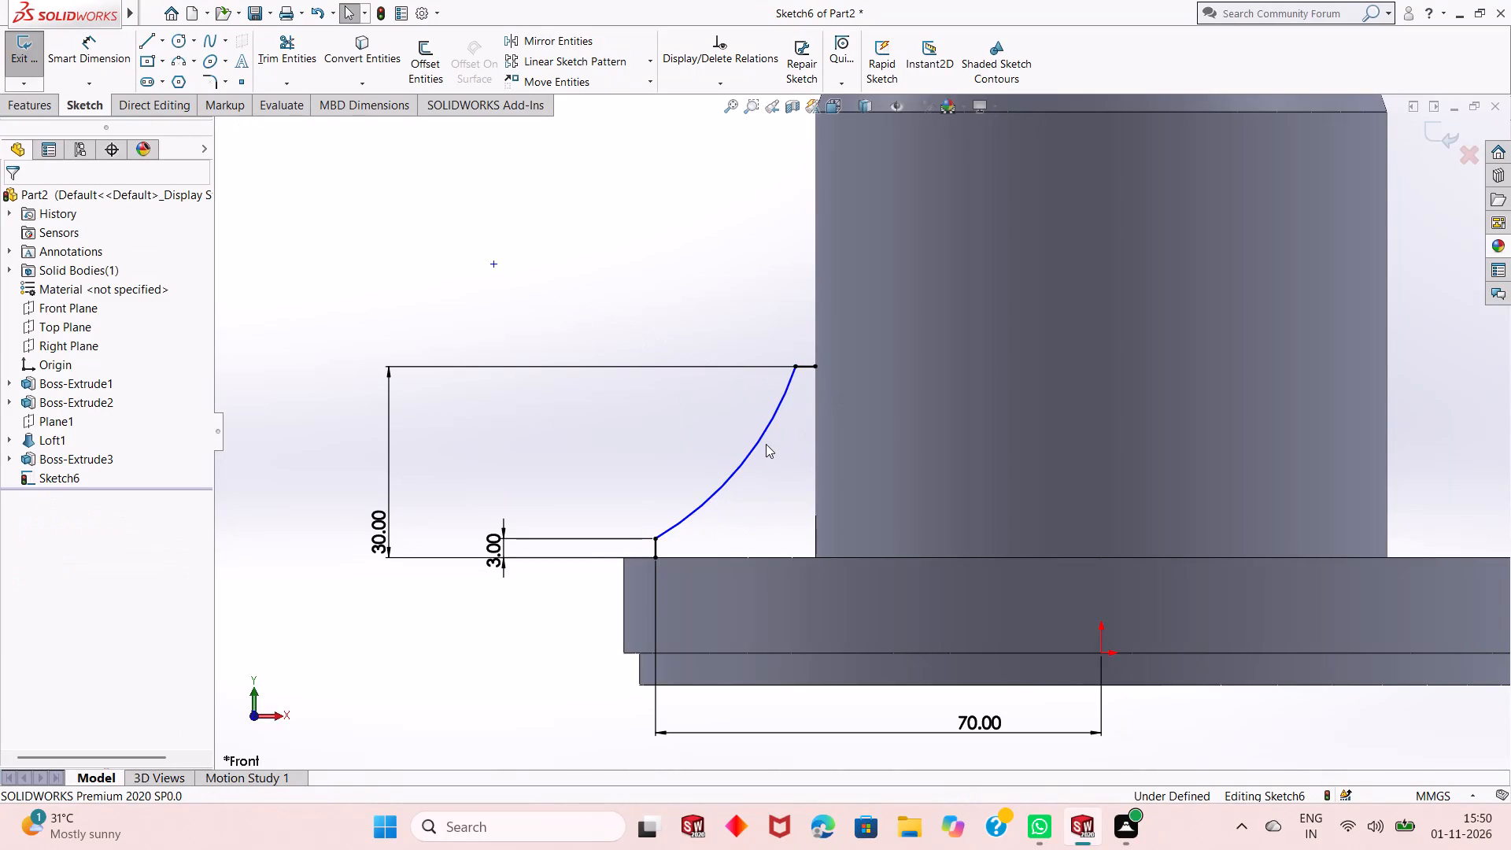
Add a 50 mm radius dimension to the arc.
{"action": "left_click", "coordinate": [77, 68]}
{"action": "left_click", "coordinate": [693, 516]}
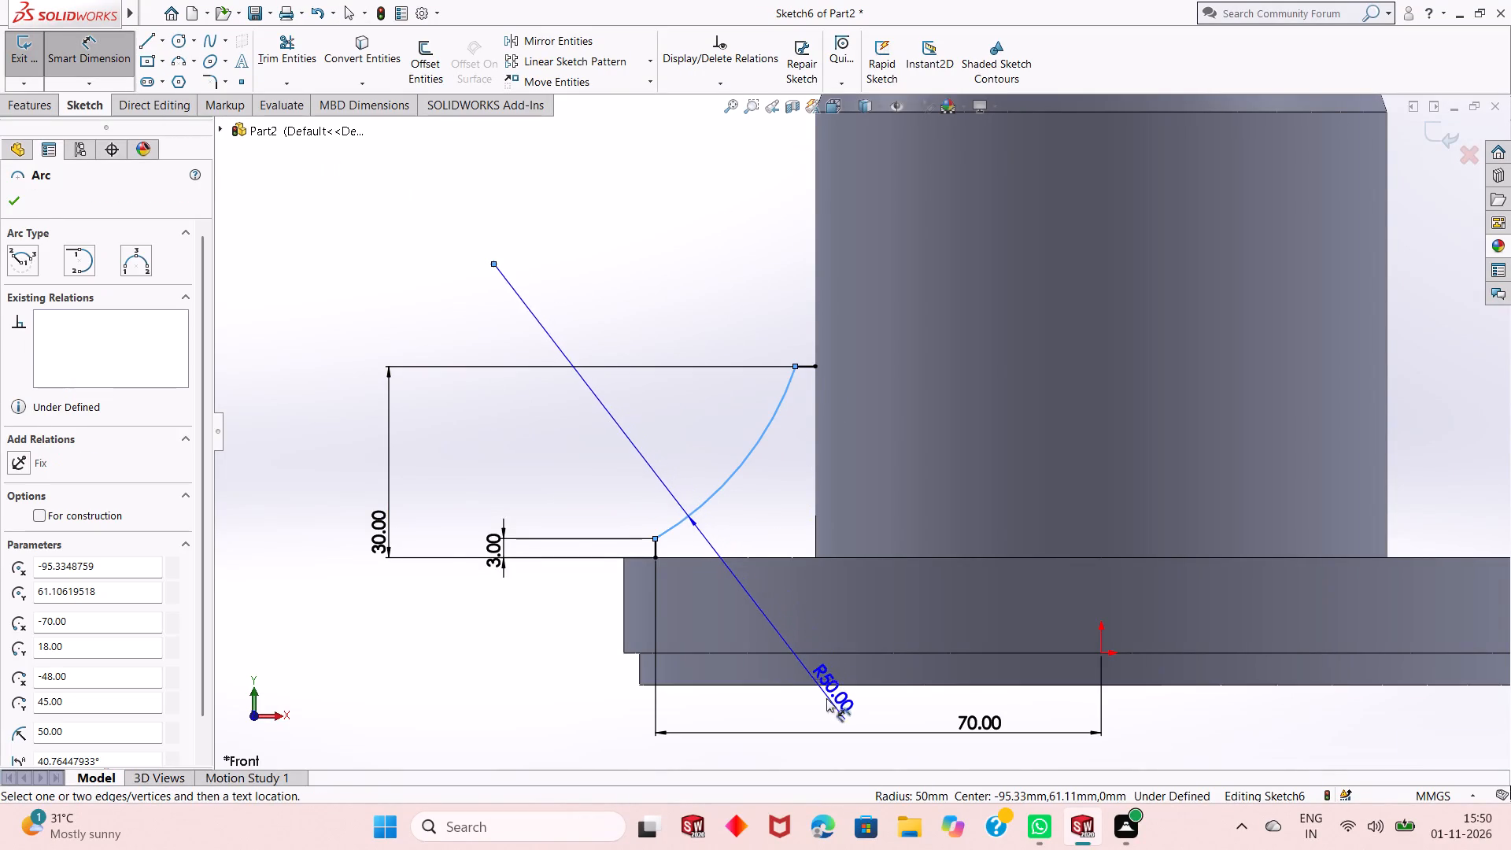
{"action": "left_click", "coordinate": [829, 705]}
{"action": "key", "text": "Return"}
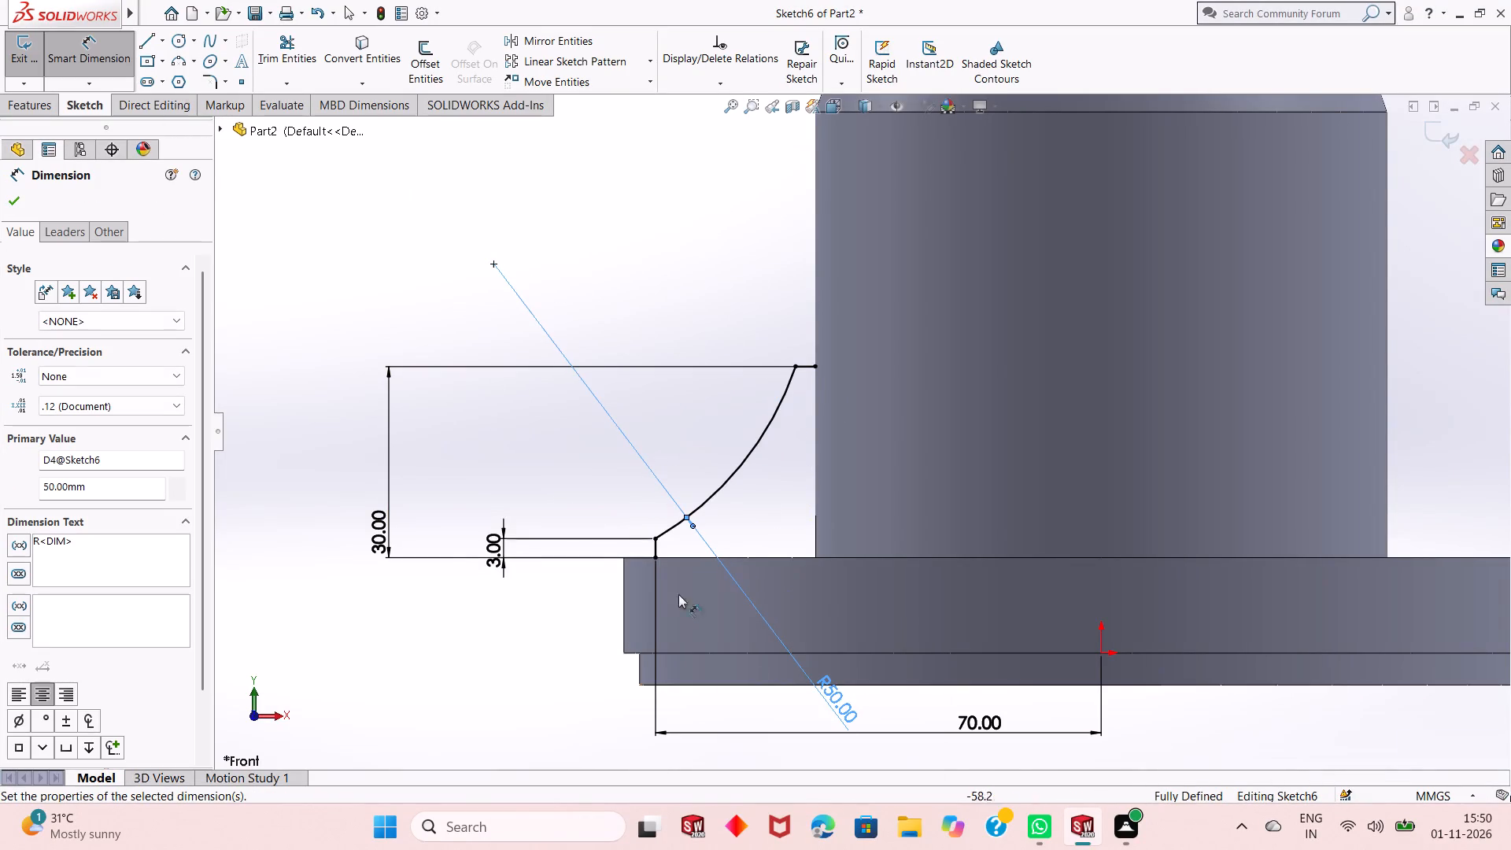
Create a 4 mm thick rib from the curved profile sketch, joining the base disc to the cylinder.
{"action": "right_click", "coordinate": [413, 241]}
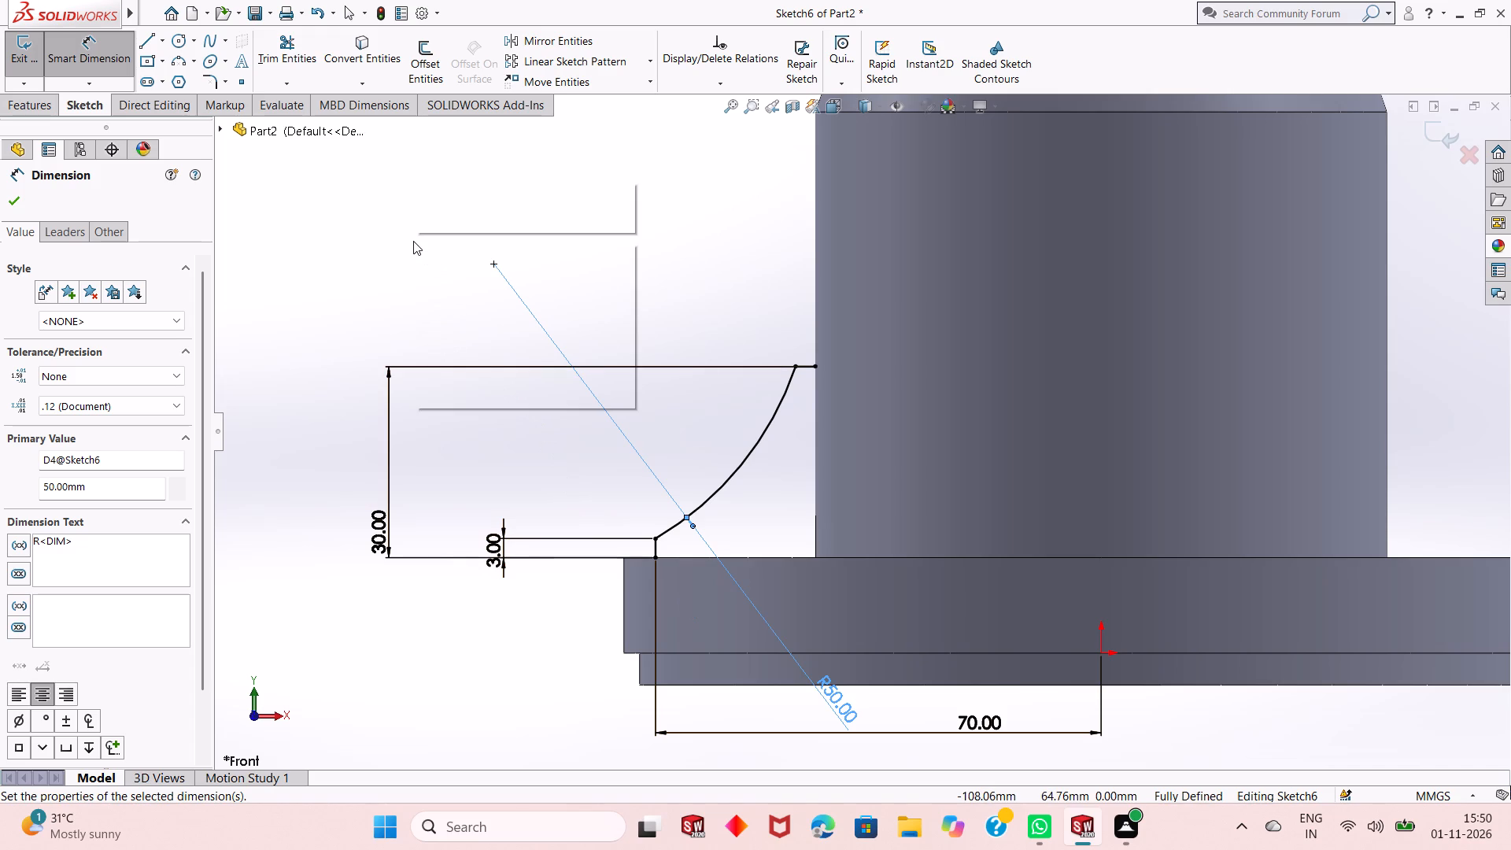
{"action": "left_click", "coordinate": [428, 294]}
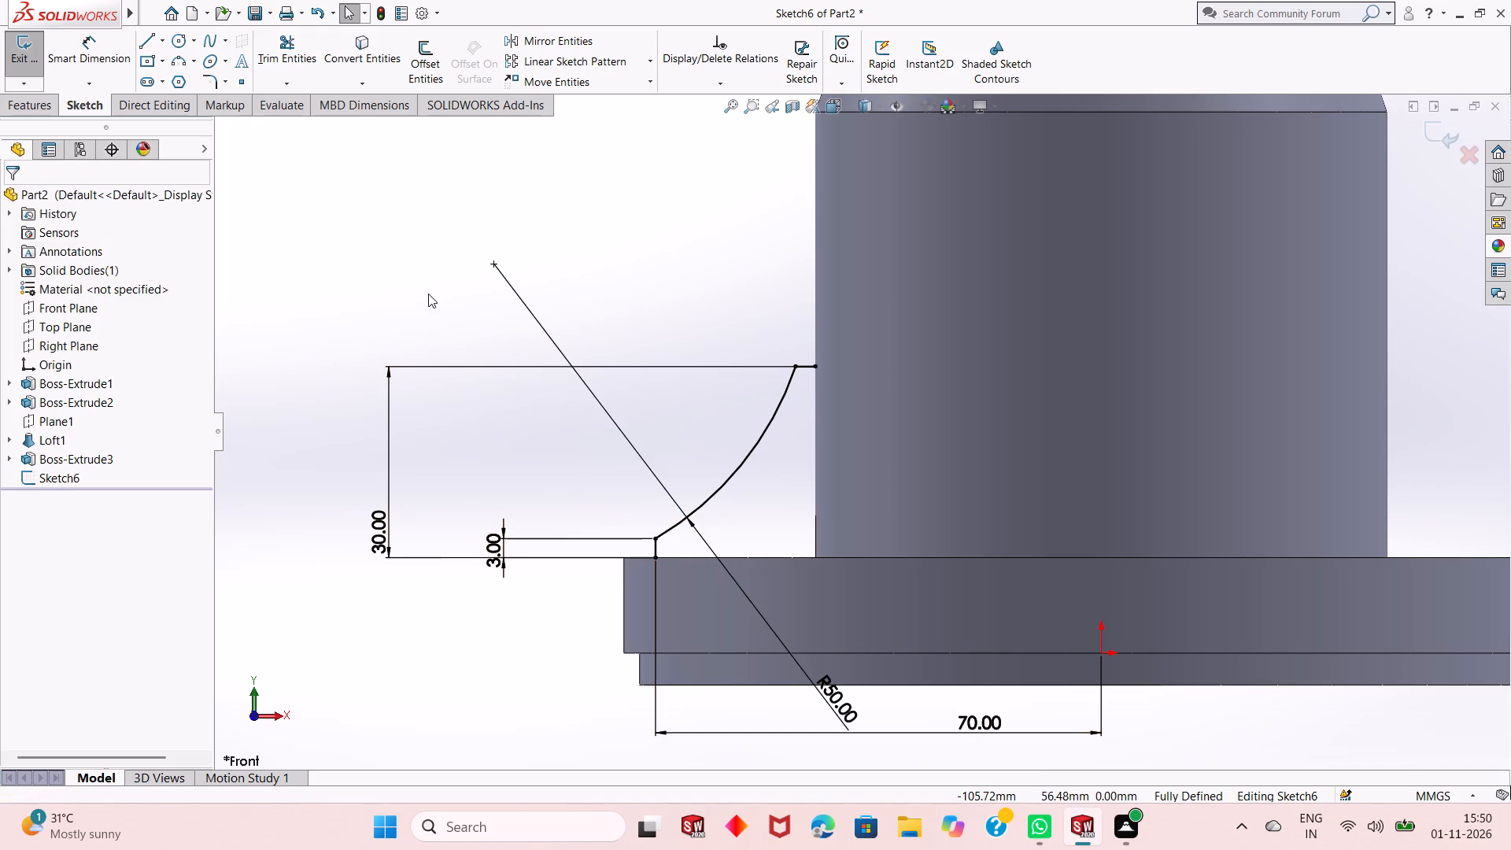
{"action": "key", "text": "Escape"}
{"action": "middle_click_drag", "start_coordinate": [739, 472], "coordinate": [757, 507]}
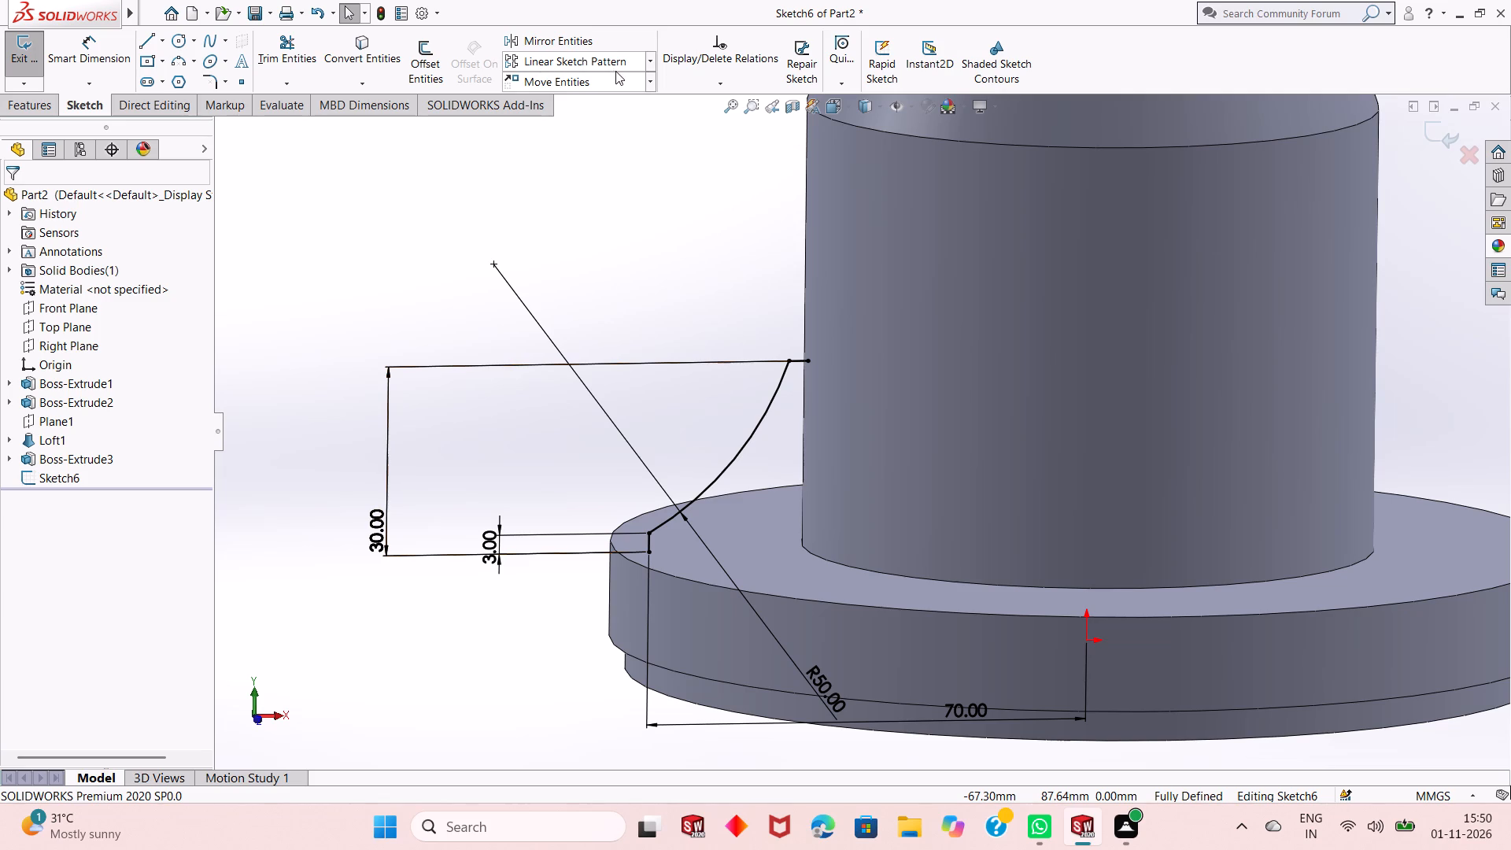
{"action": "left_click", "coordinate": [42, 102]}
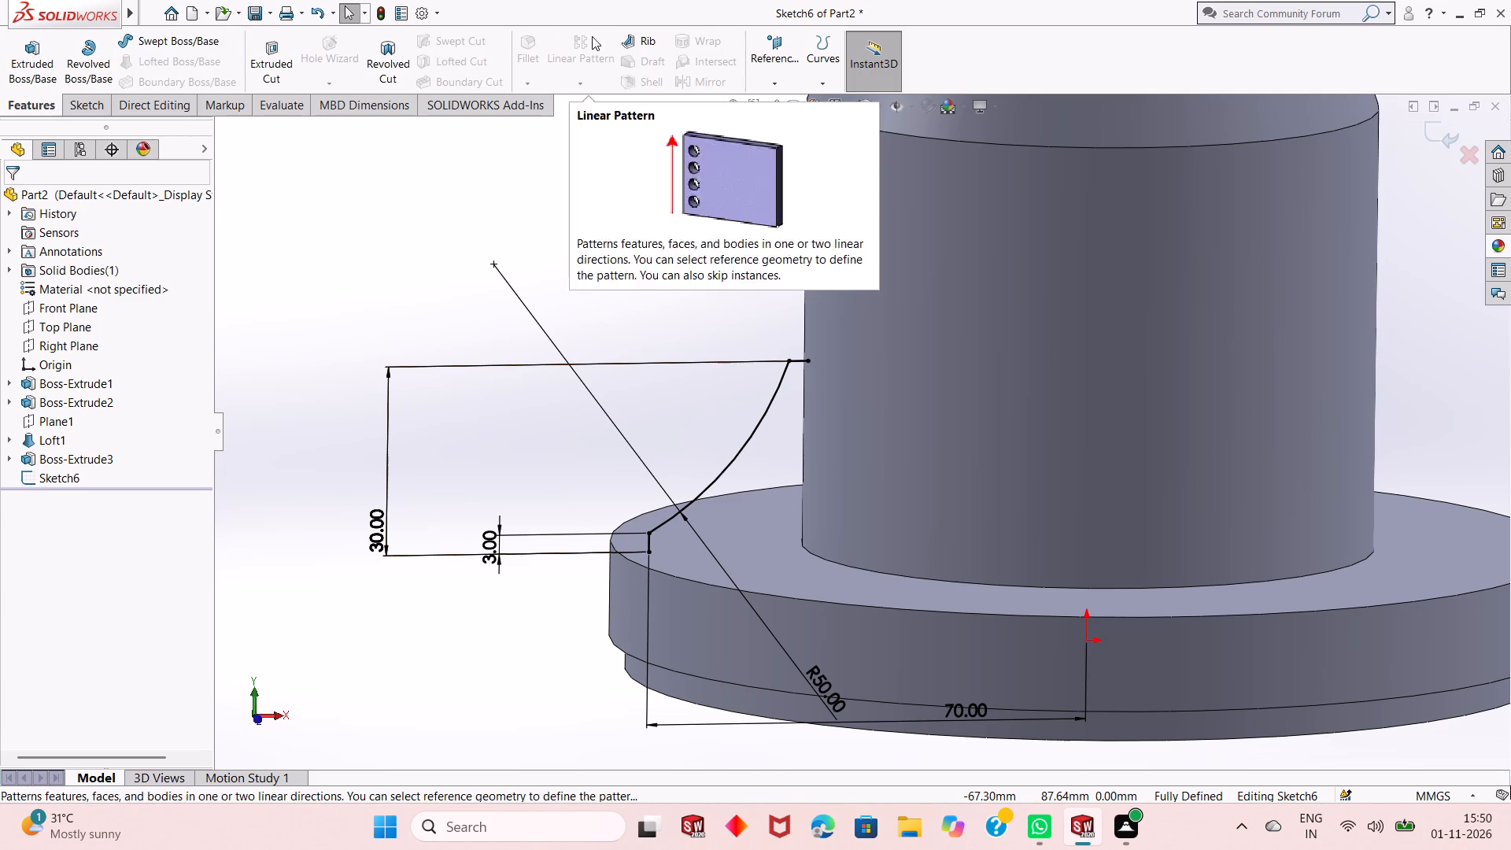
{"action": "left_click", "coordinate": [643, 40]}
{"action": "middle_click_drag", "start_coordinate": [561, 180], "coordinate": [575, 202]}
{"action": "left_click", "coordinate": [719, 453]}
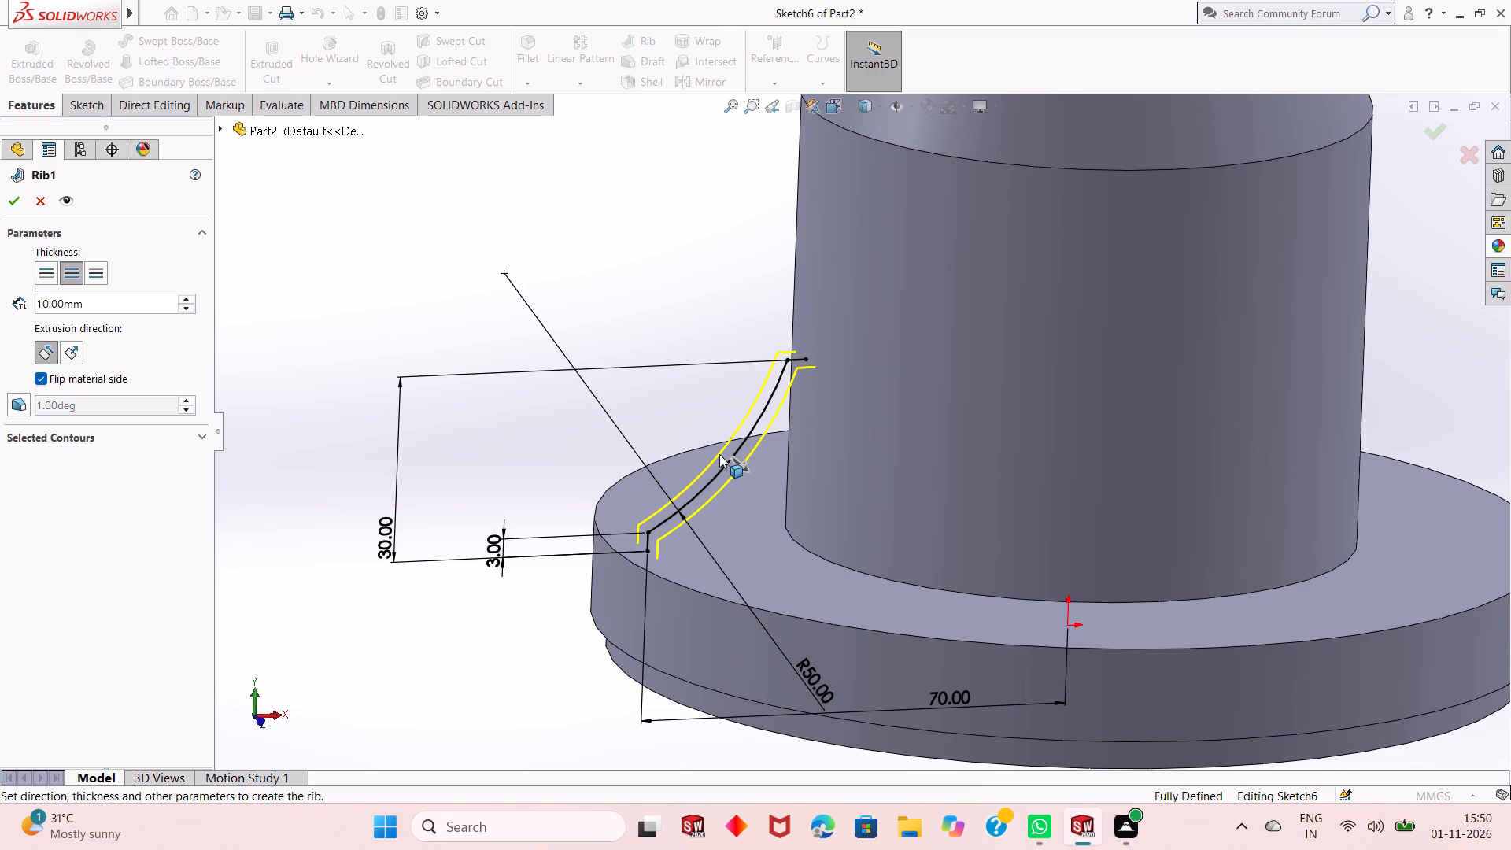
{"action": "double_click", "coordinate": [94, 309]}
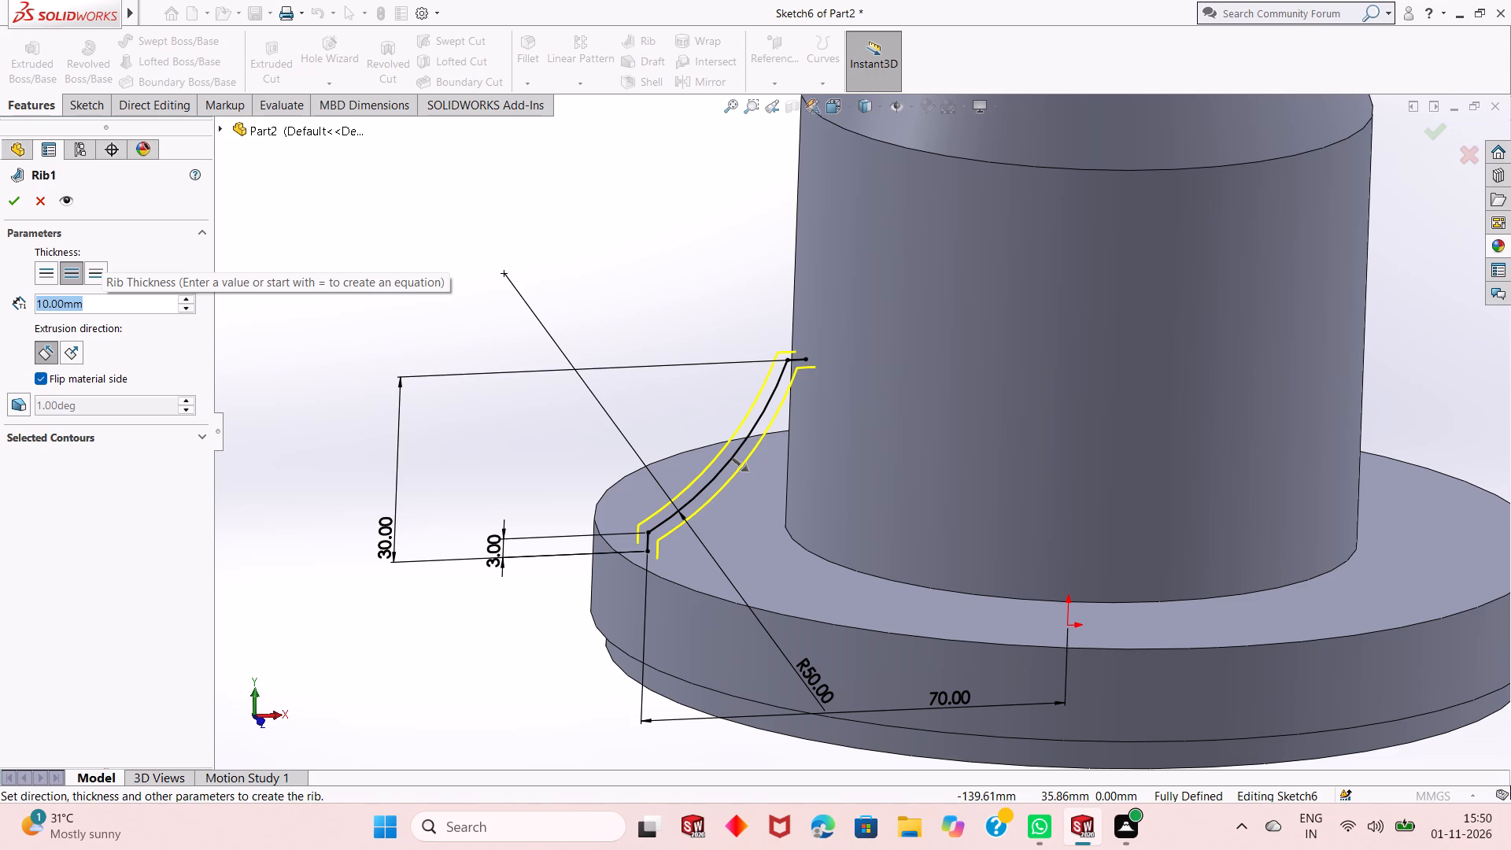
{"action": "key", "text": "4"}
{"action": "key", "text": "Return"}
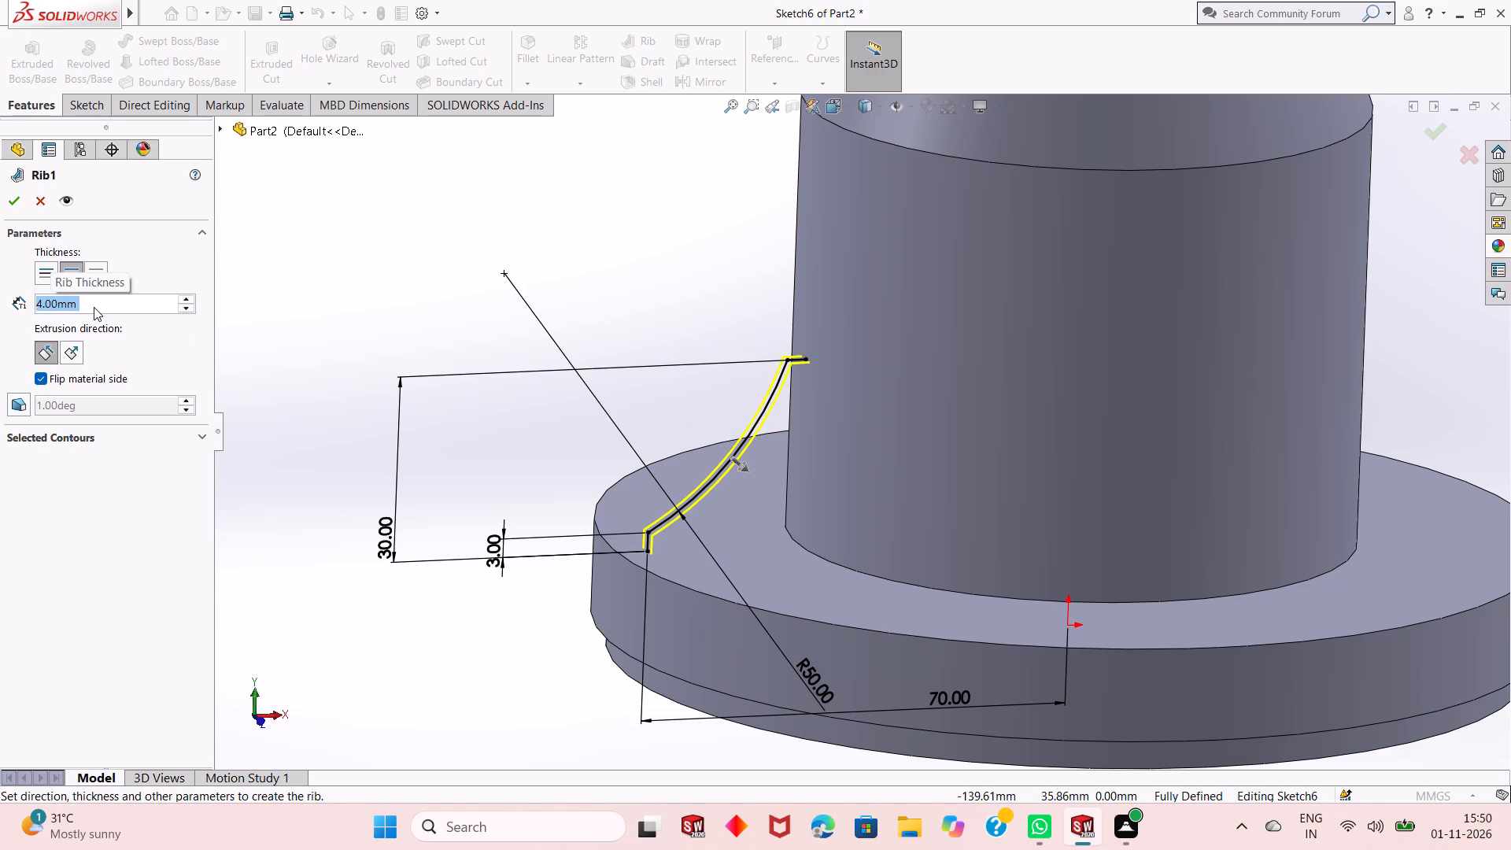
{"action": "left_click", "coordinate": [10, 207]}
Examine the new rib and its contact with the disc and cylinder from several angles.
{"action": "left_click", "coordinate": [478, 374]}
{"action": "middle_click_drag", "start_coordinate": [589, 548], "coordinate": [634, 608]}
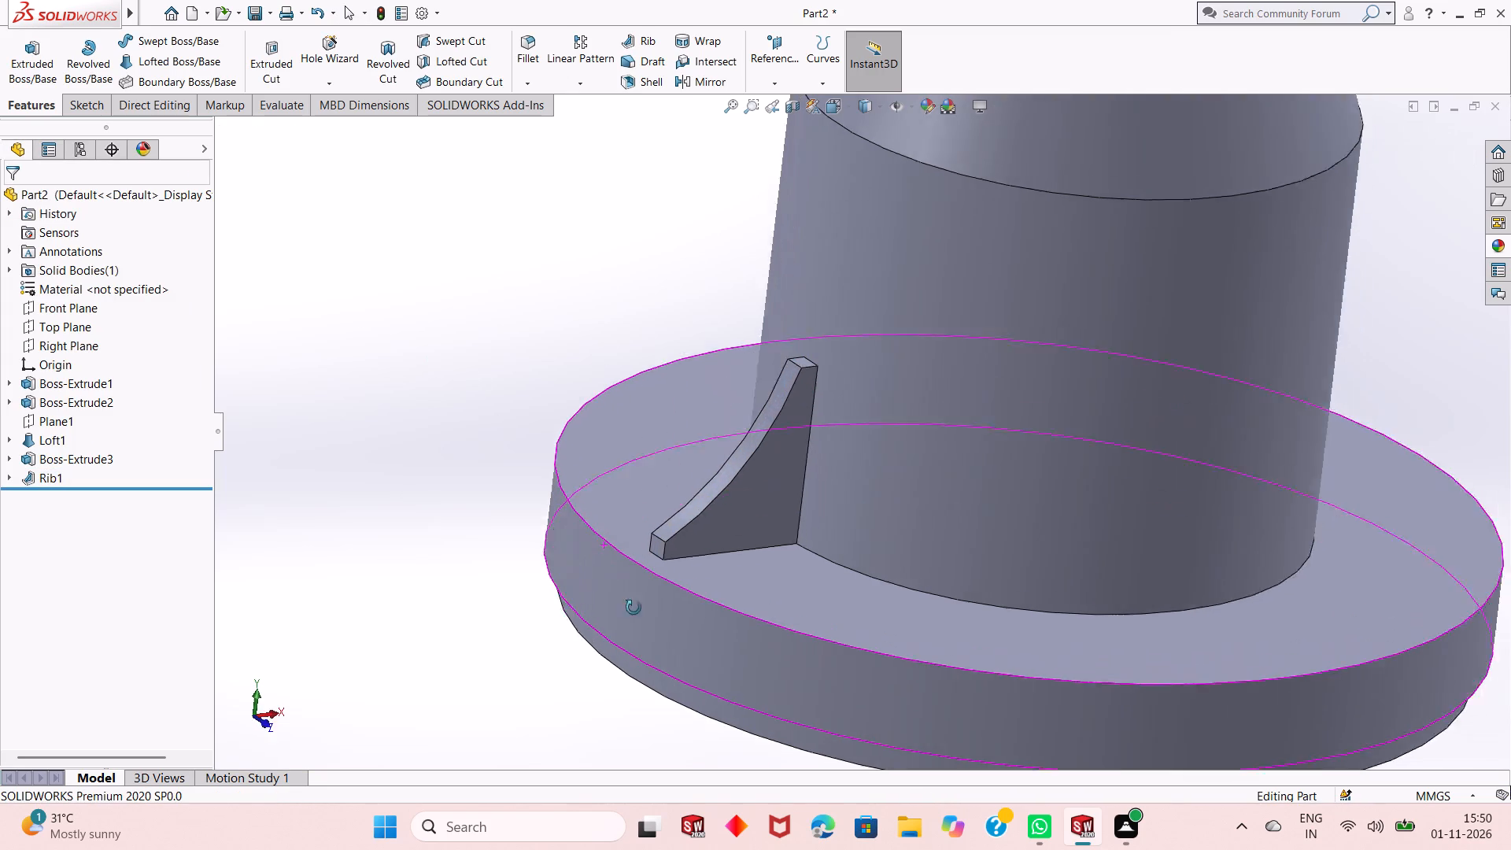
{"action": "middle_click_drag", "start_coordinate": [634, 608], "coordinate": [656, 655]}
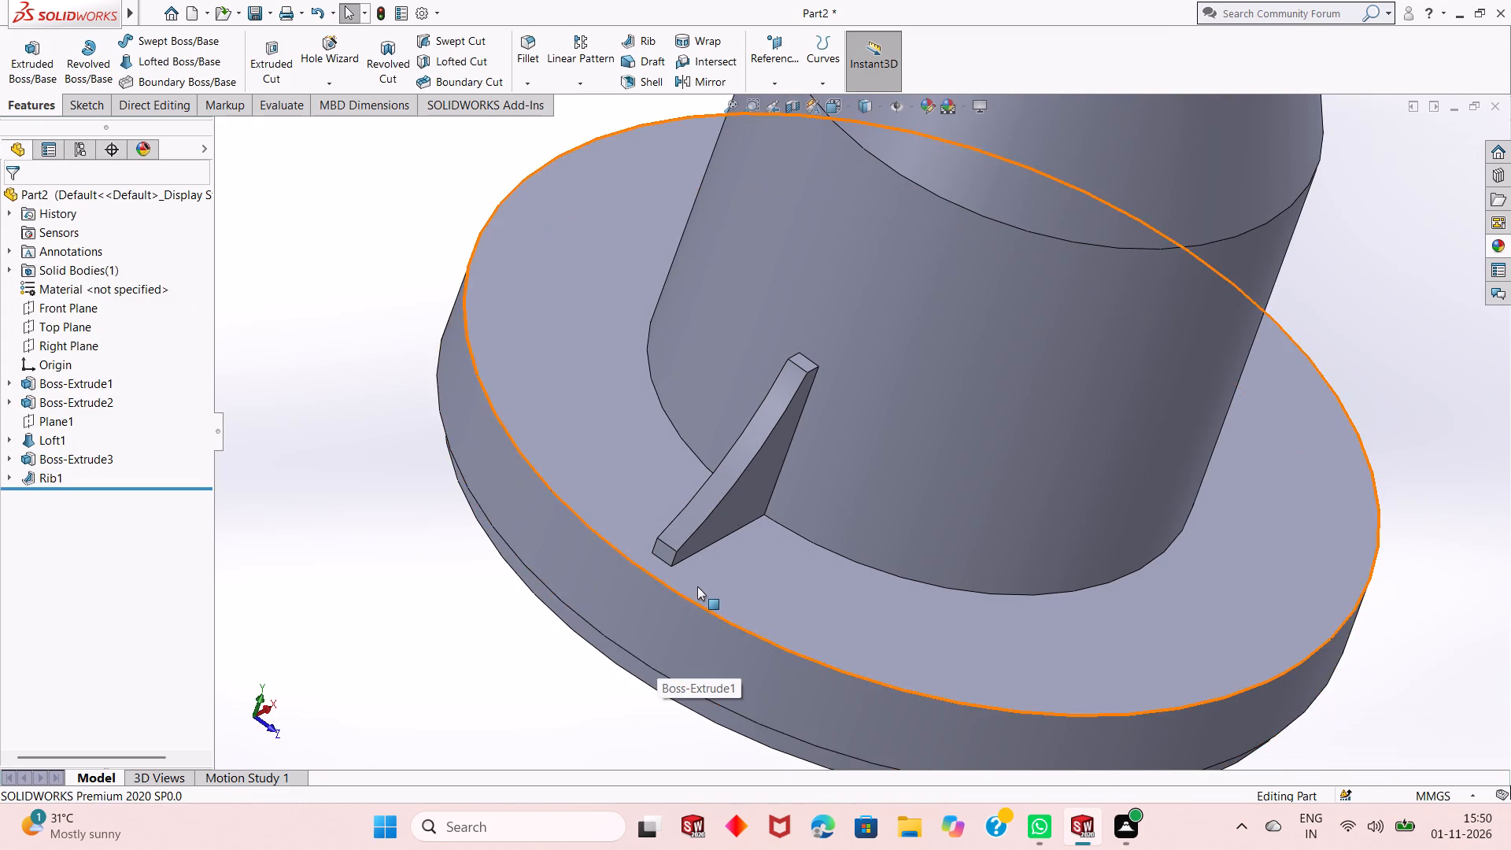
{"action": "scroll", "coordinate": [695, 587], "scroll_direction": "up", "scroll_amount": 2}
{"action": "scroll", "coordinate": [719, 455], "scroll_direction": "up", "scroll_amount": 1}
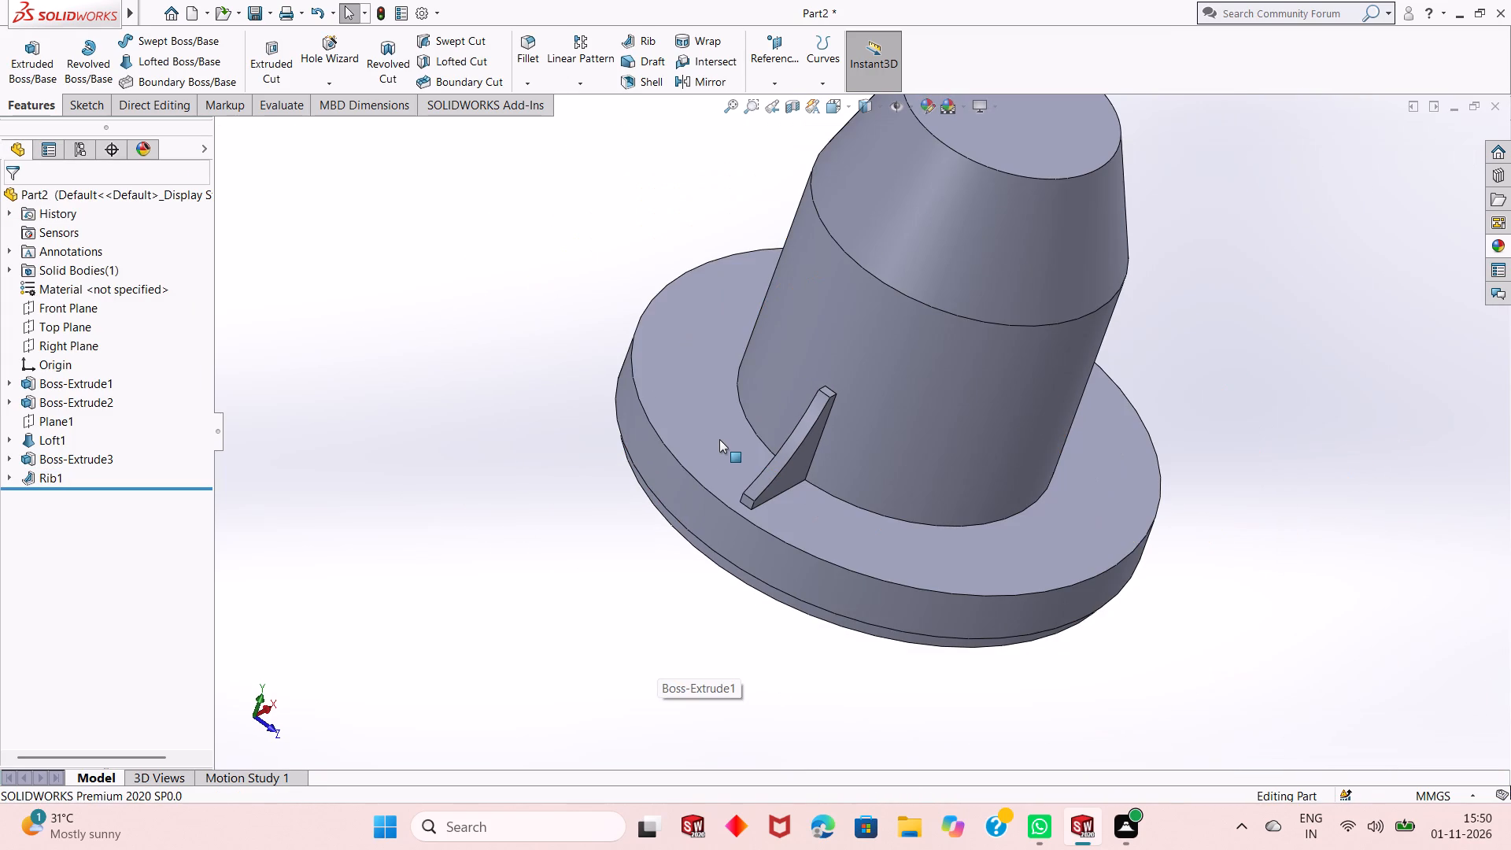
{"action": "scroll", "coordinate": [770, 458], "scroll_direction": "up", "scroll_amount": 2}
{"action": "middle_click_drag", "start_coordinate": [890, 429], "coordinate": [829, 354]}
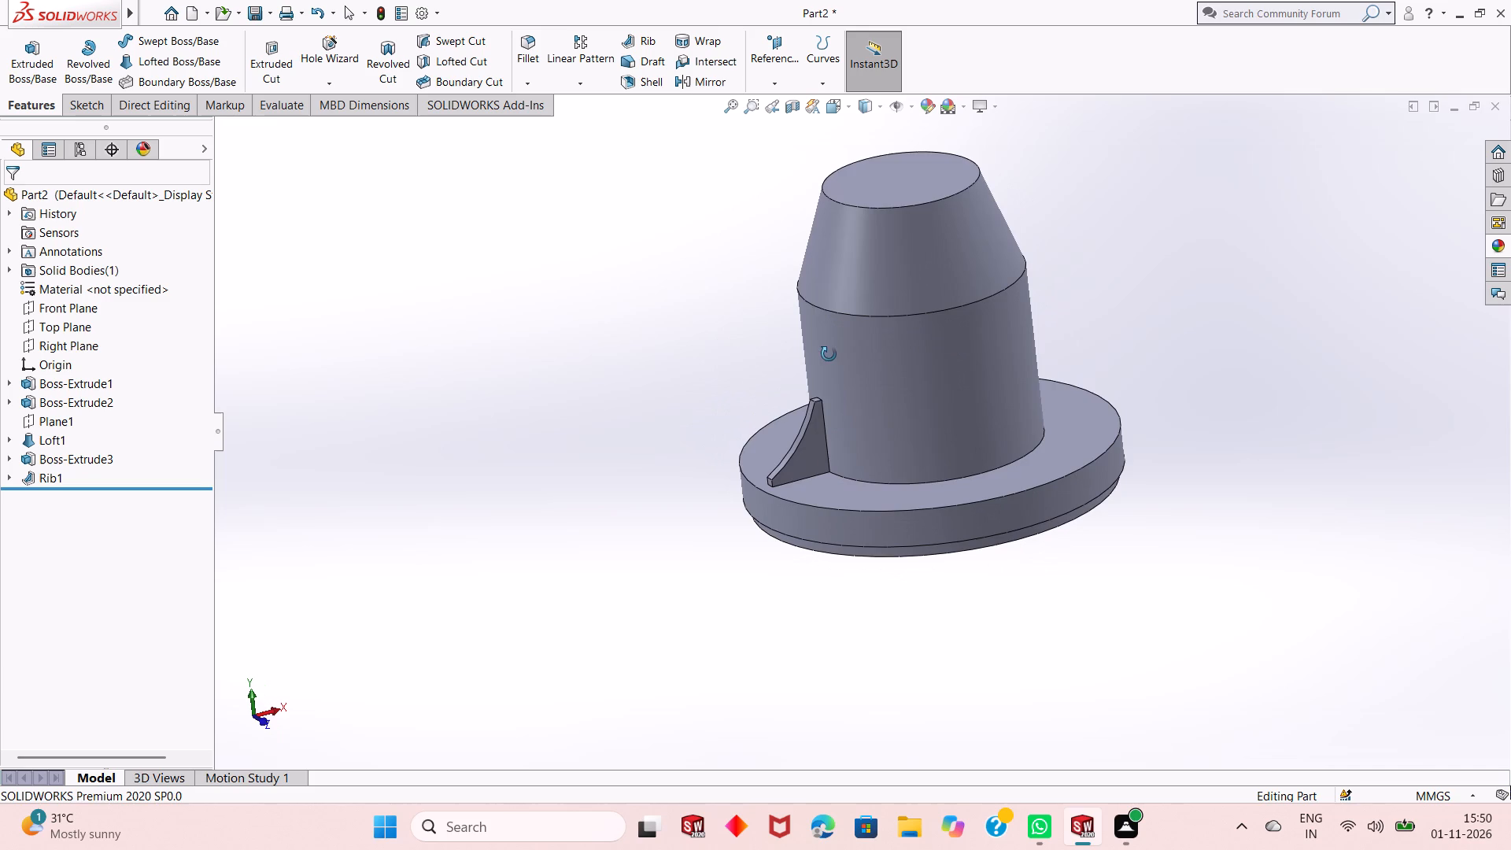
{"action": "middle_click_drag", "start_coordinate": [829, 354], "coordinate": [830, 346]}
{"action": "middle_click_drag", "start_coordinate": [862, 430], "coordinate": [914, 471]}
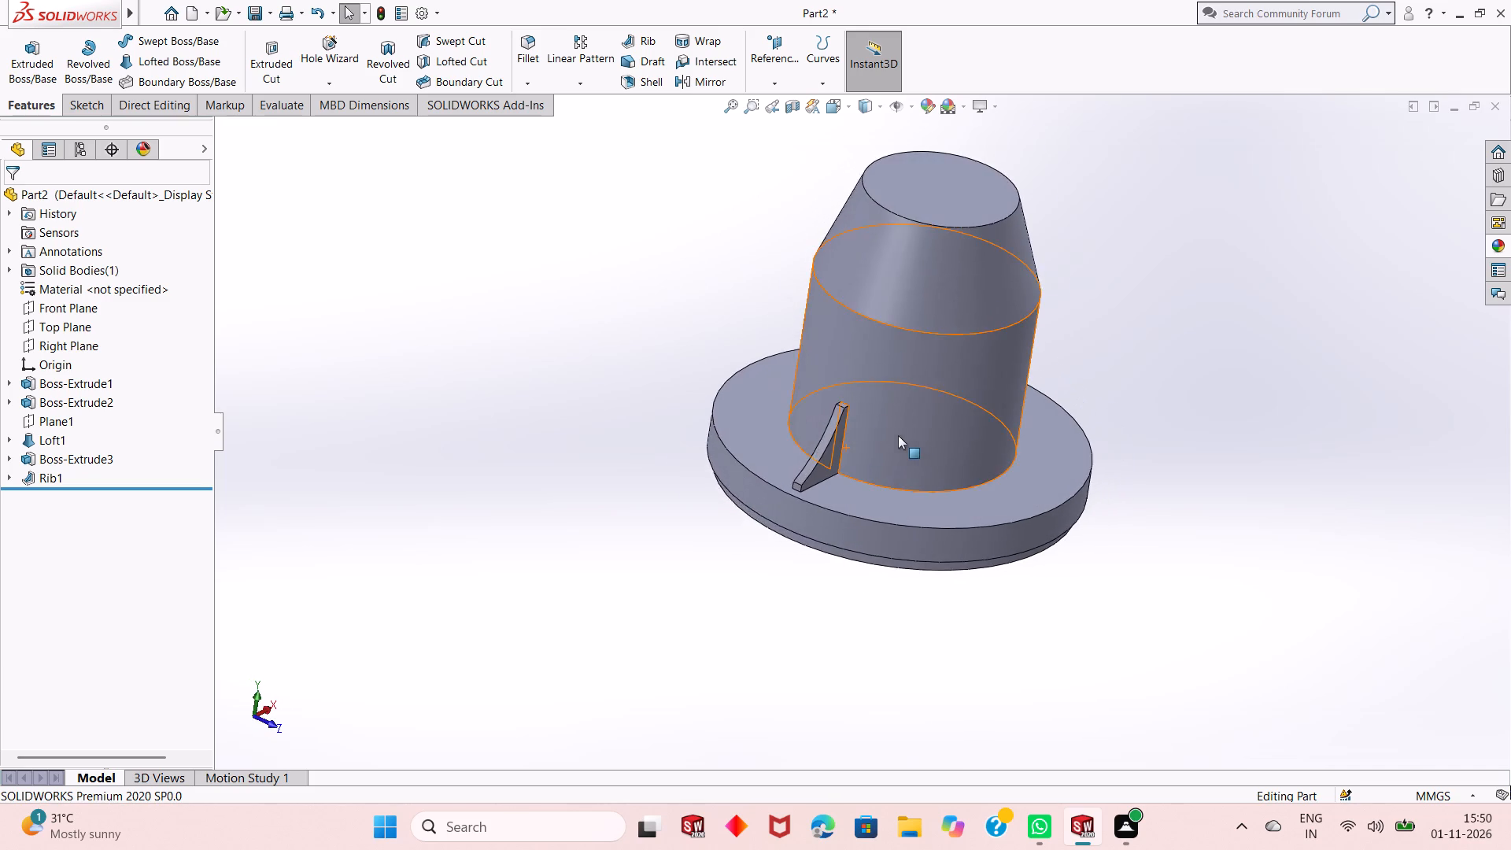
{"action": "scroll", "coordinate": [892, 435], "scroll_direction": "down", "scroll_amount": 3}
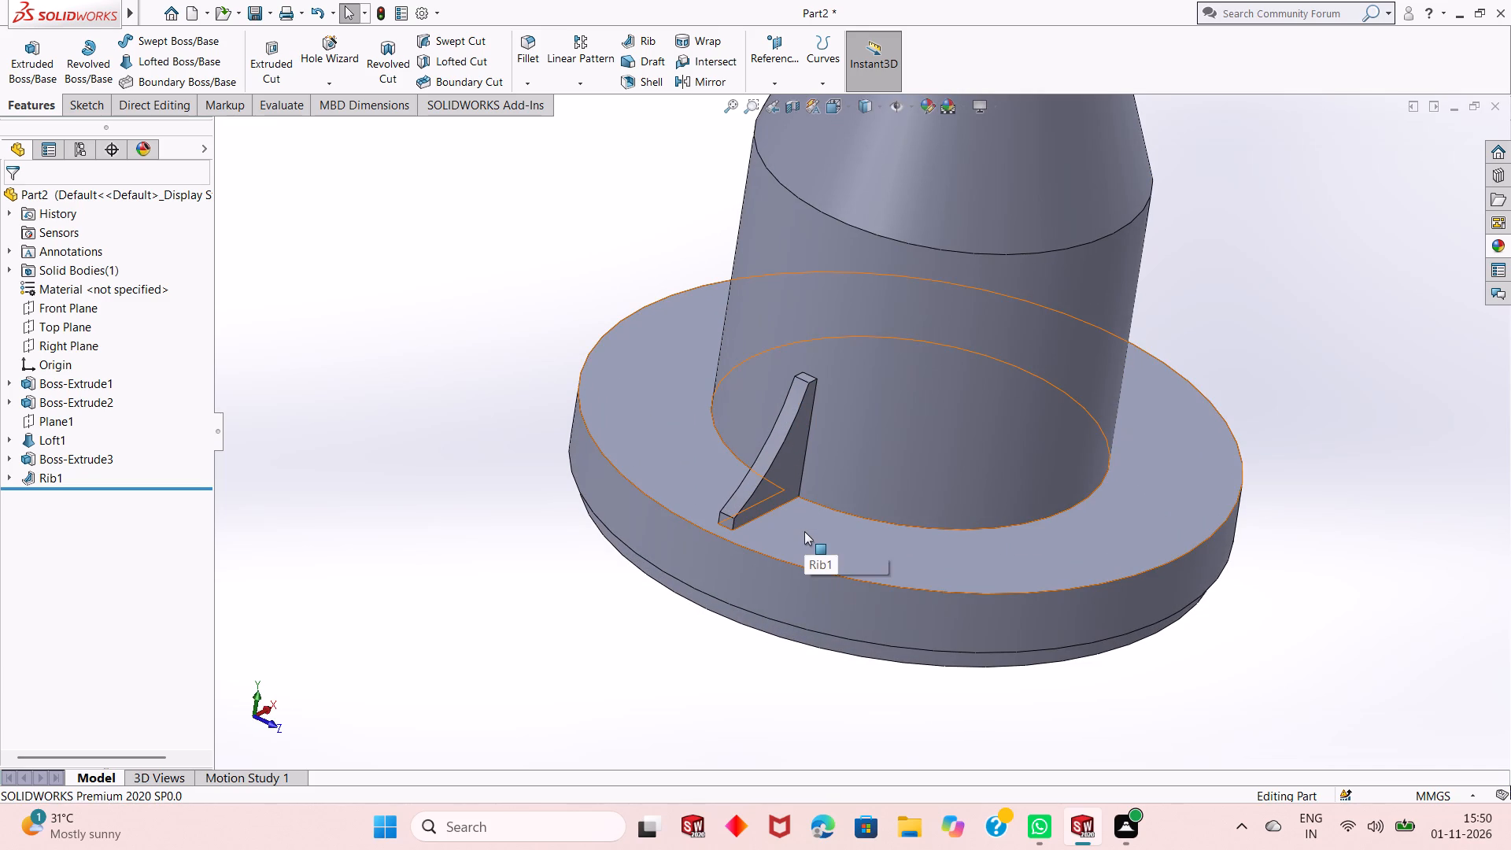
{"action": "middle_click_drag", "start_coordinate": [848, 592], "coordinate": [919, 564]}
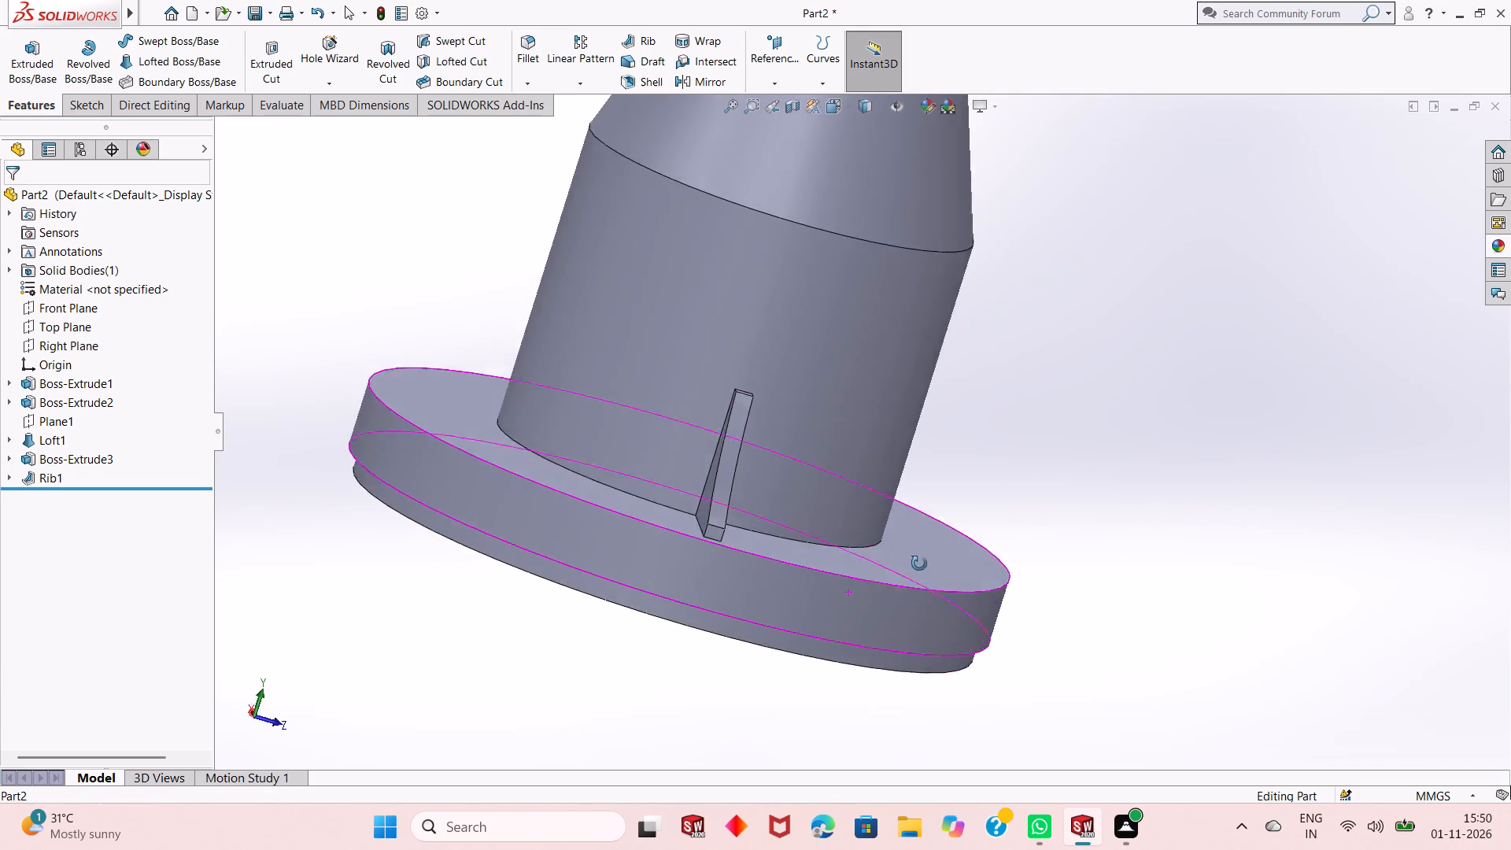
{"action": "middle_click_drag", "start_coordinate": [919, 564], "coordinate": [896, 596]}
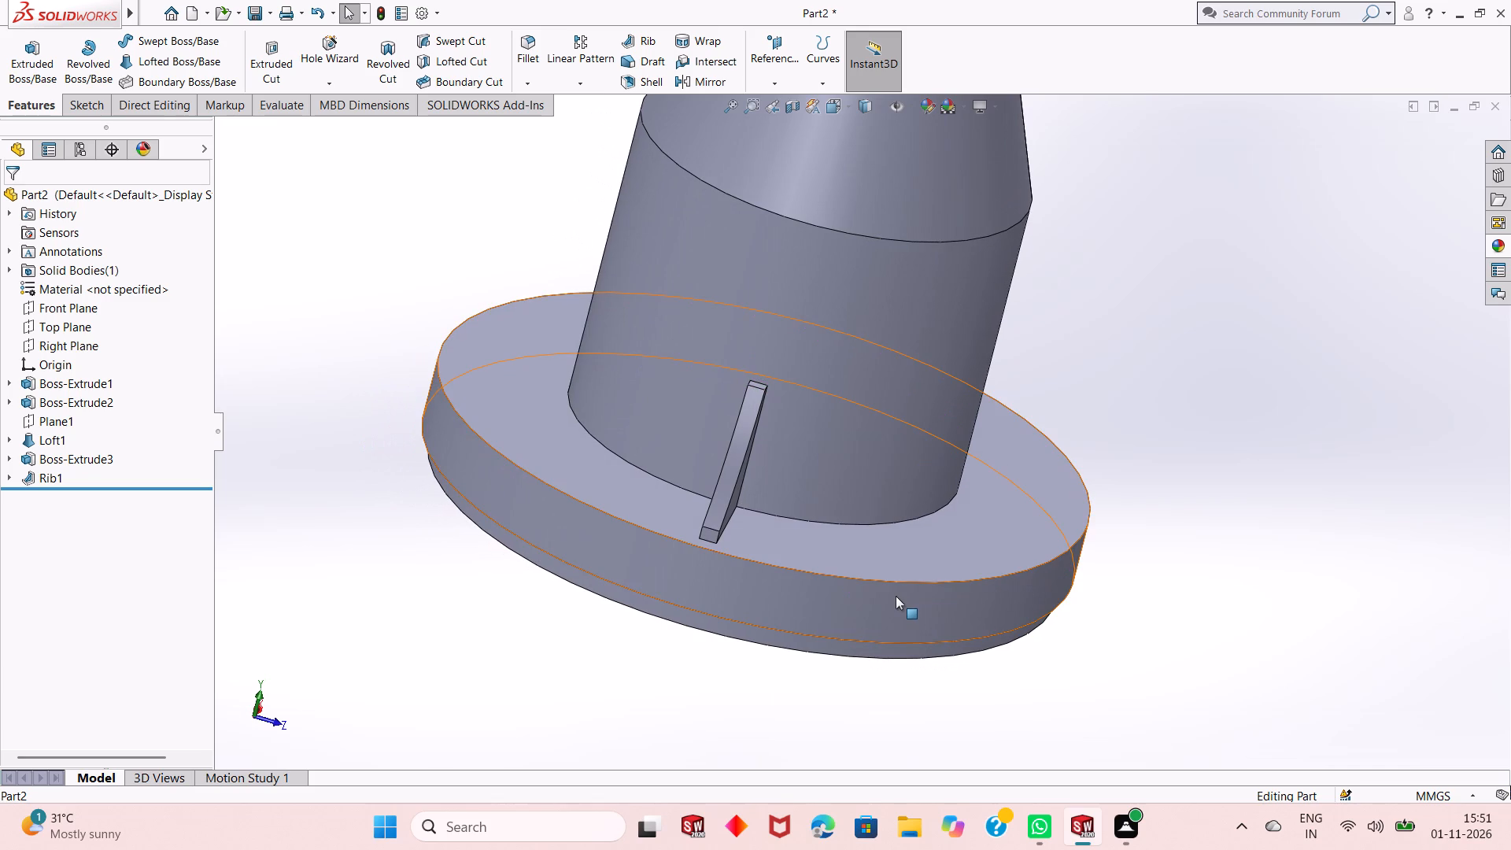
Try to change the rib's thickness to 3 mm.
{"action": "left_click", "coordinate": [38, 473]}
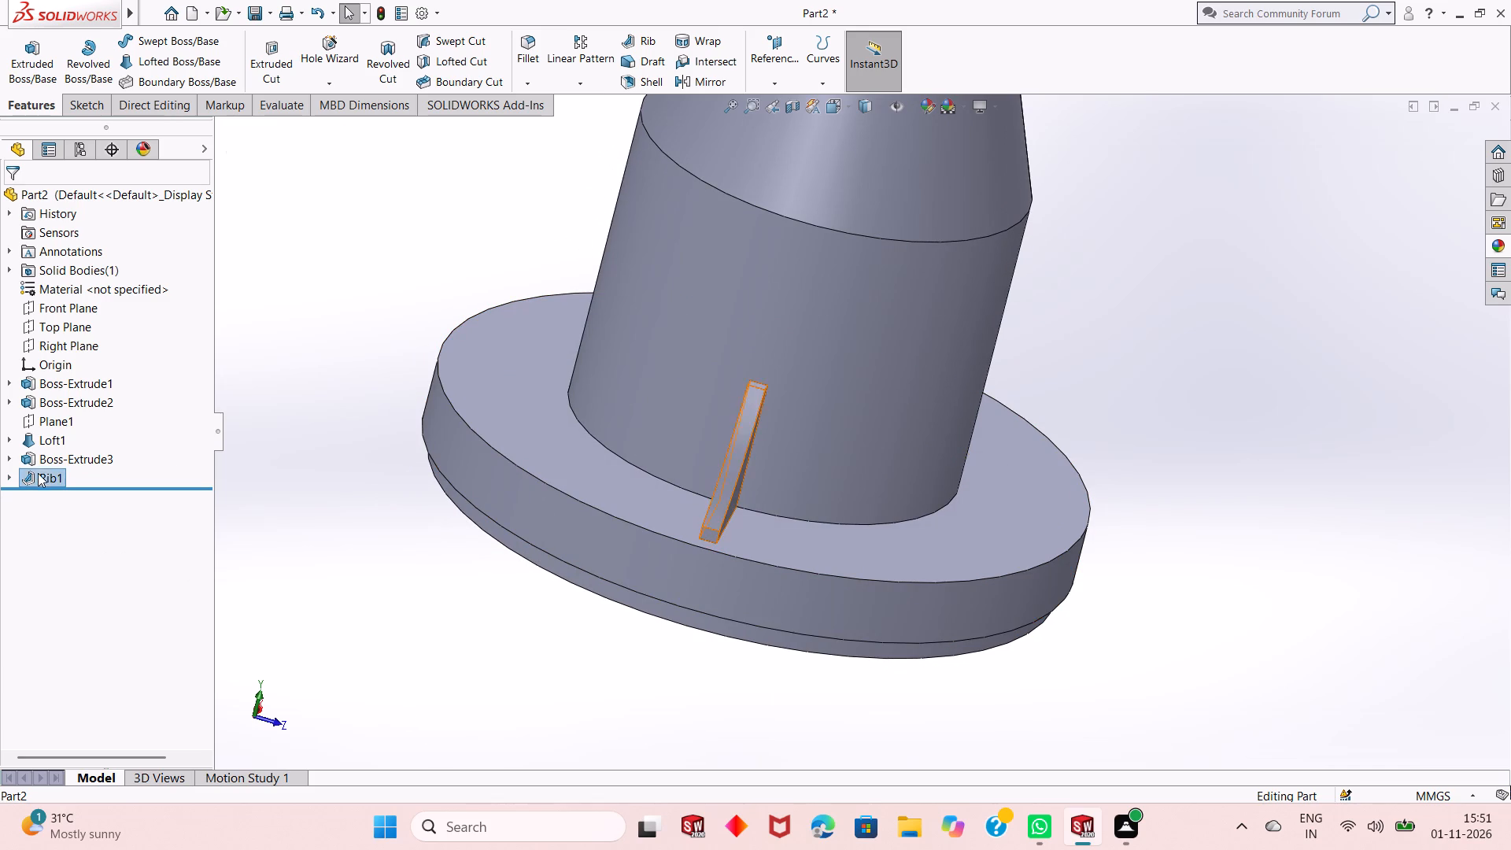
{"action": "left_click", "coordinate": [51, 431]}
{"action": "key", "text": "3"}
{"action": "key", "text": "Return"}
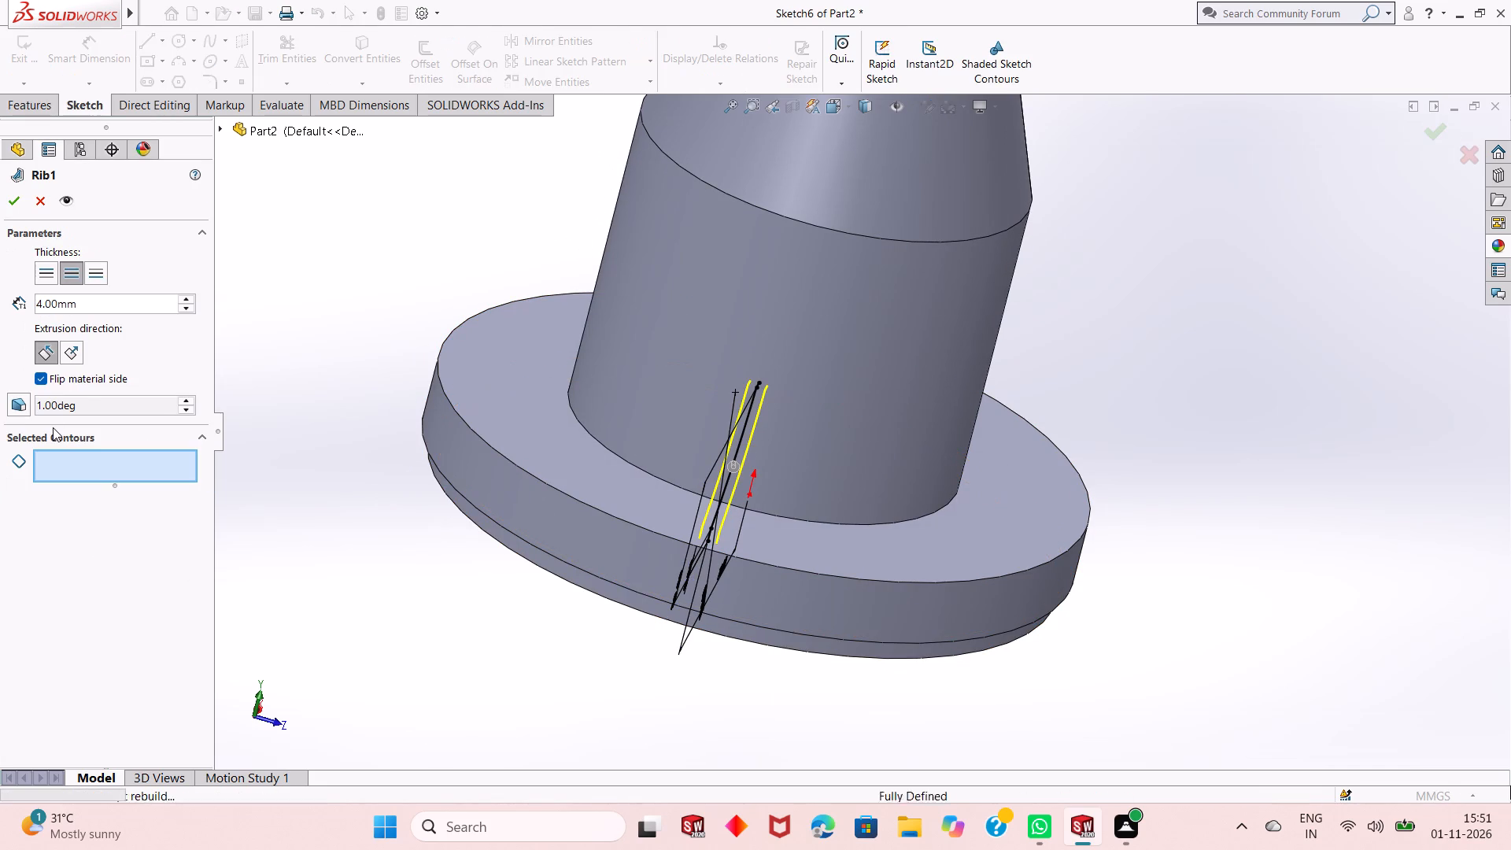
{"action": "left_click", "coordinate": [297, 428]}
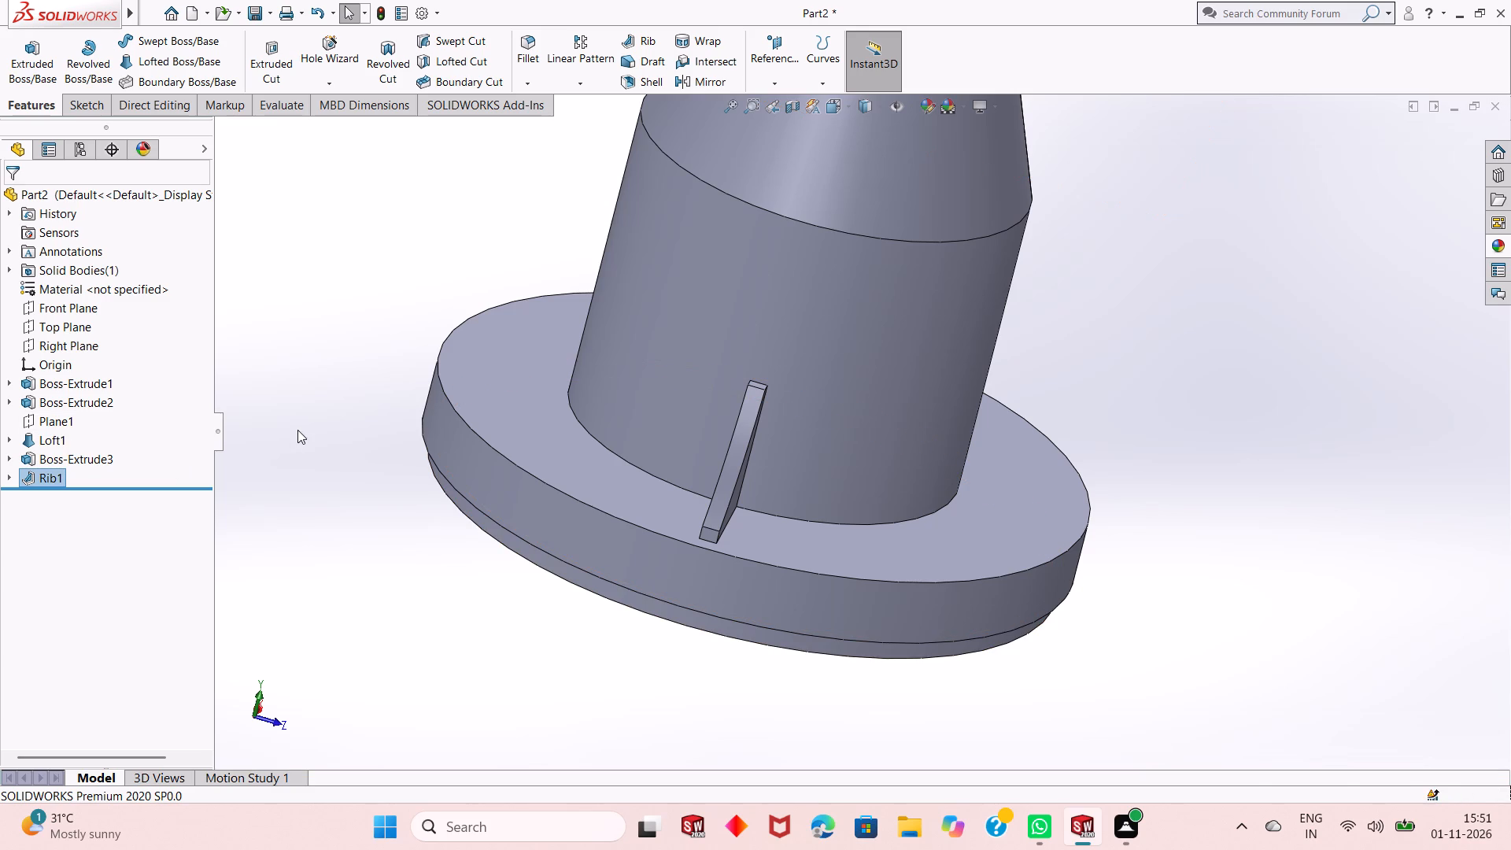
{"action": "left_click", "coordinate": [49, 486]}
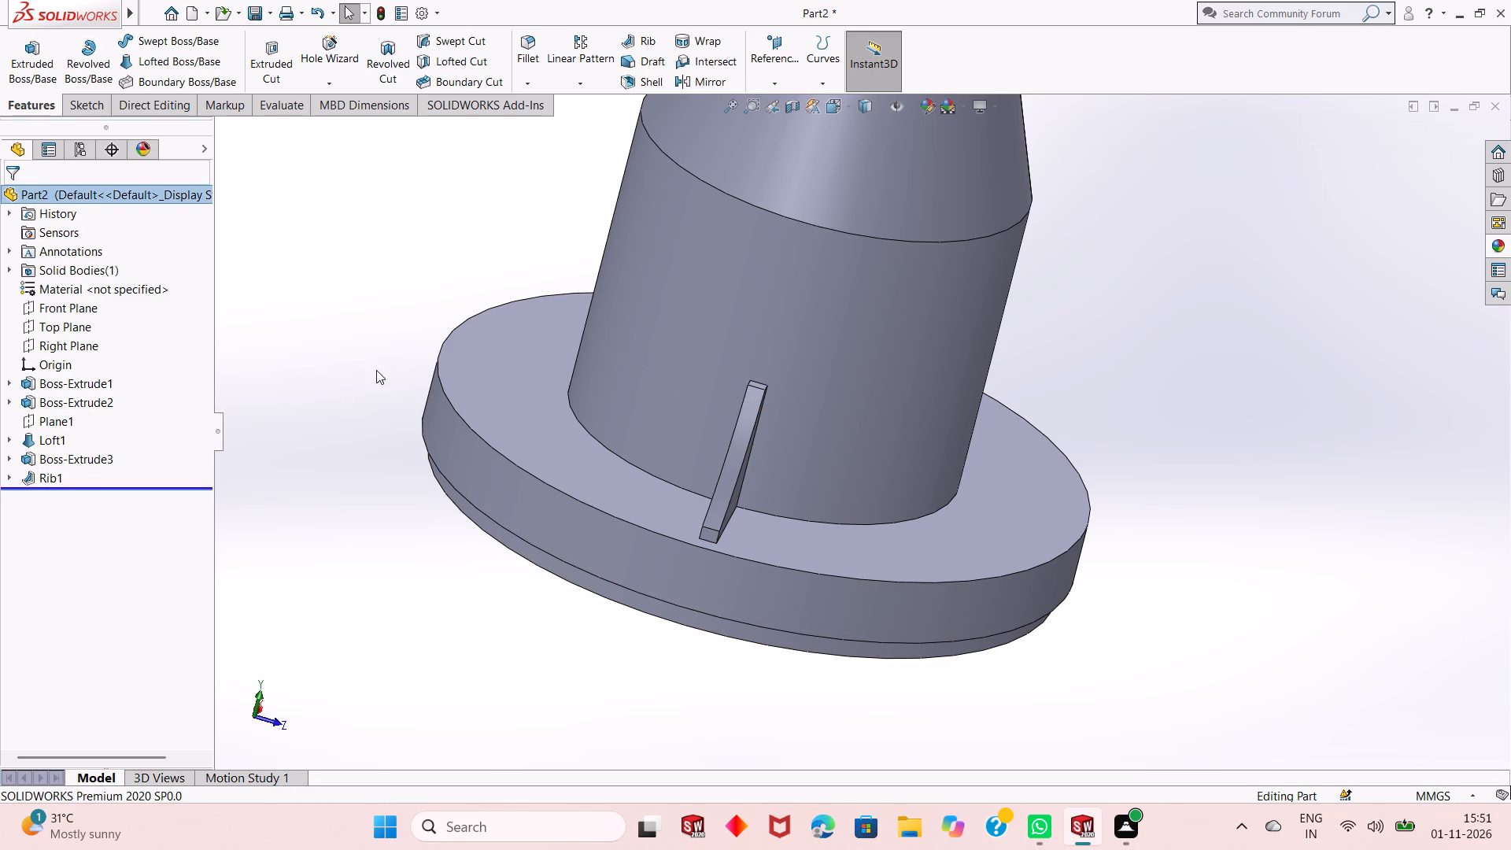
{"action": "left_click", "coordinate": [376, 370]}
Edit the rib feature and set its thickness to 3 mm.
{"action": "left_click", "coordinate": [53, 479]}
{"action": "left_click", "coordinate": [77, 428]}
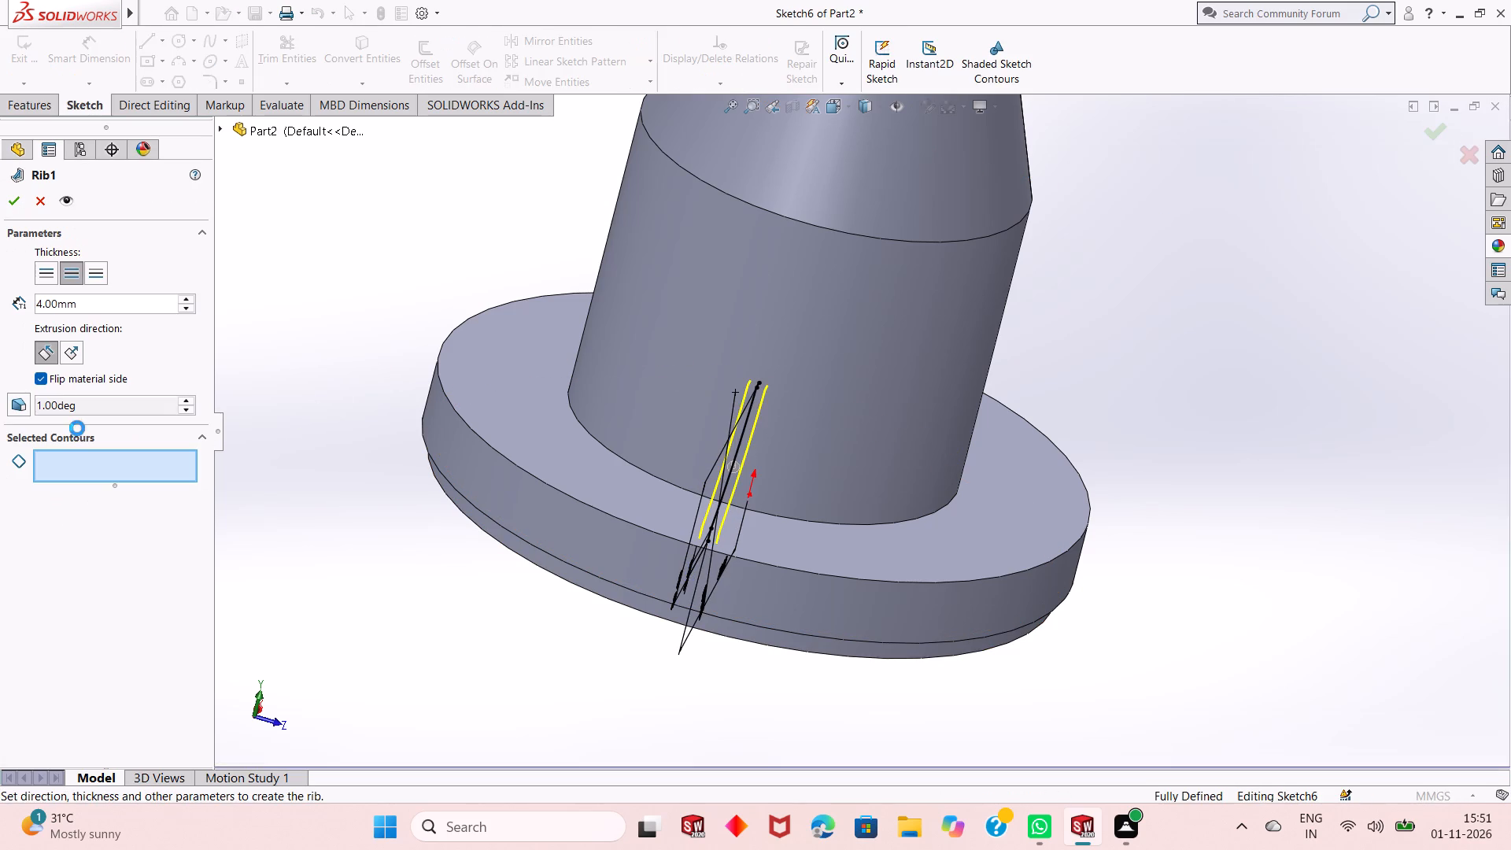
{"action": "double_click", "coordinate": [97, 312]}
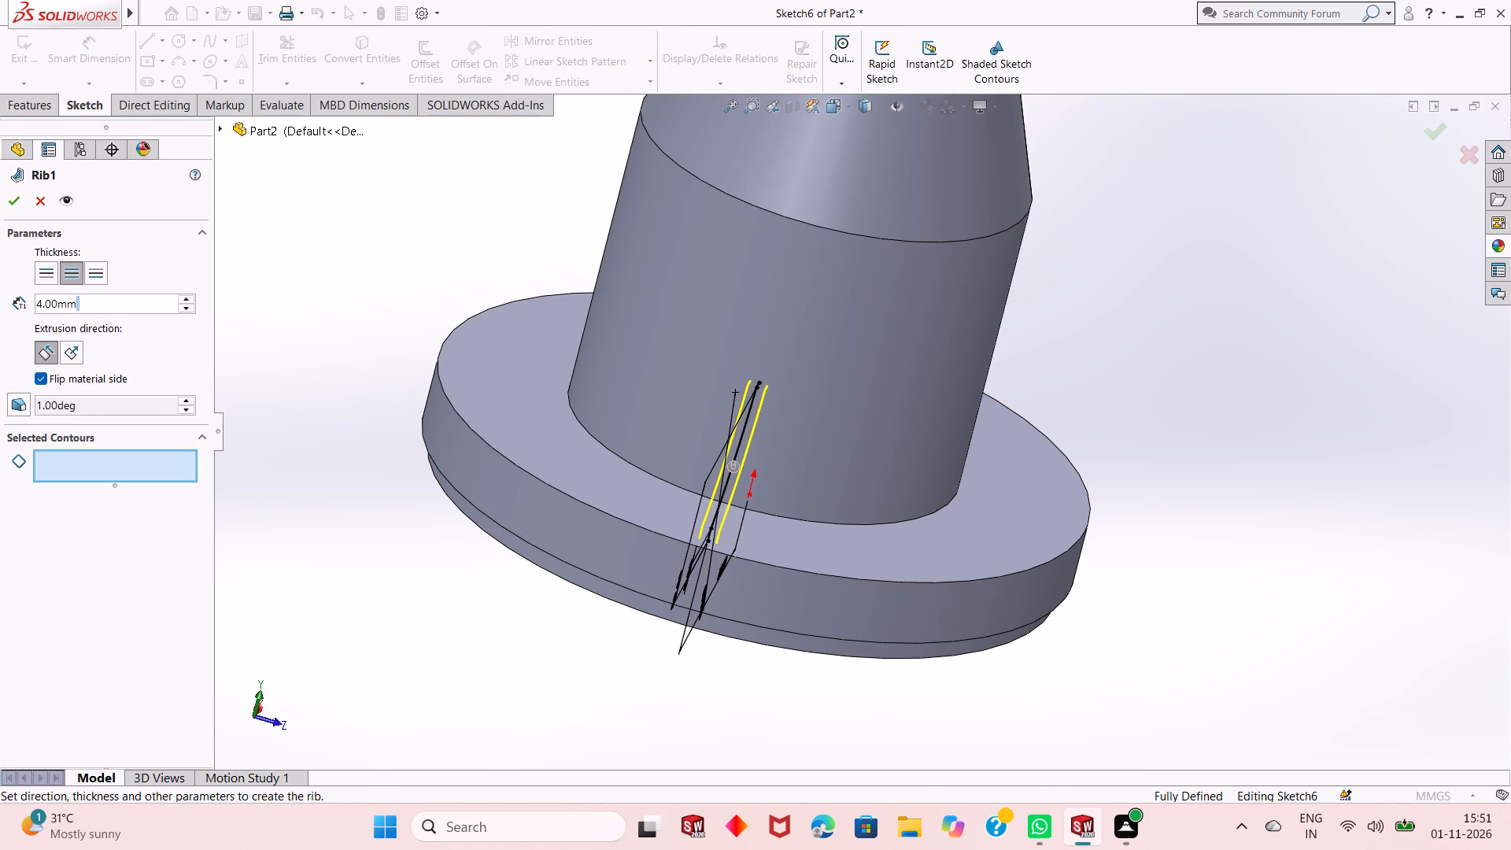
{"action": "key", "text": "3"}
{"action": "key", "text": "Return"}
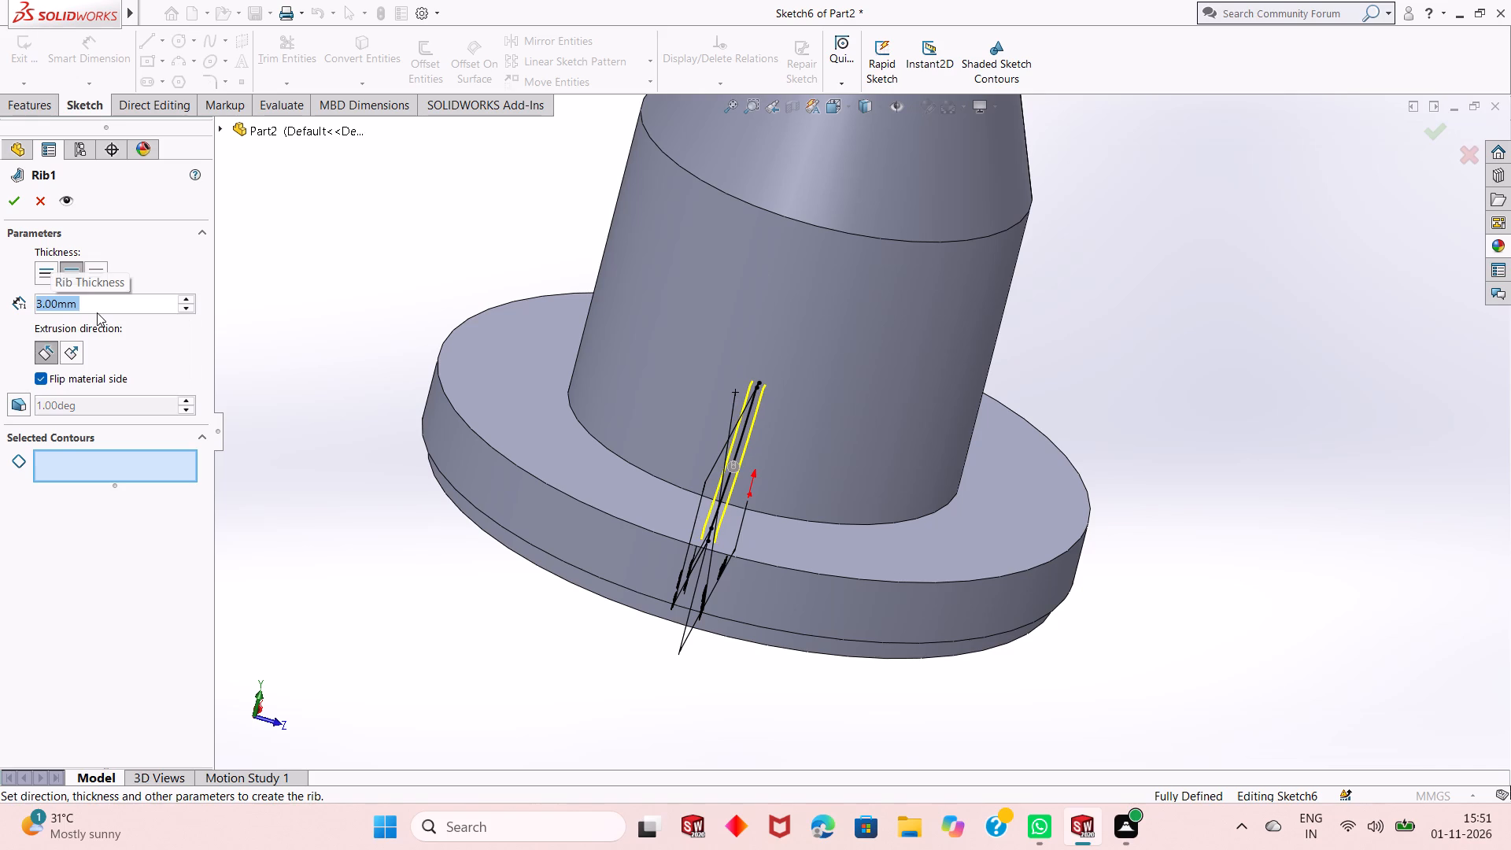
{"action": "middle_click_drag", "start_coordinate": [505, 638], "coordinate": [457, 597]}
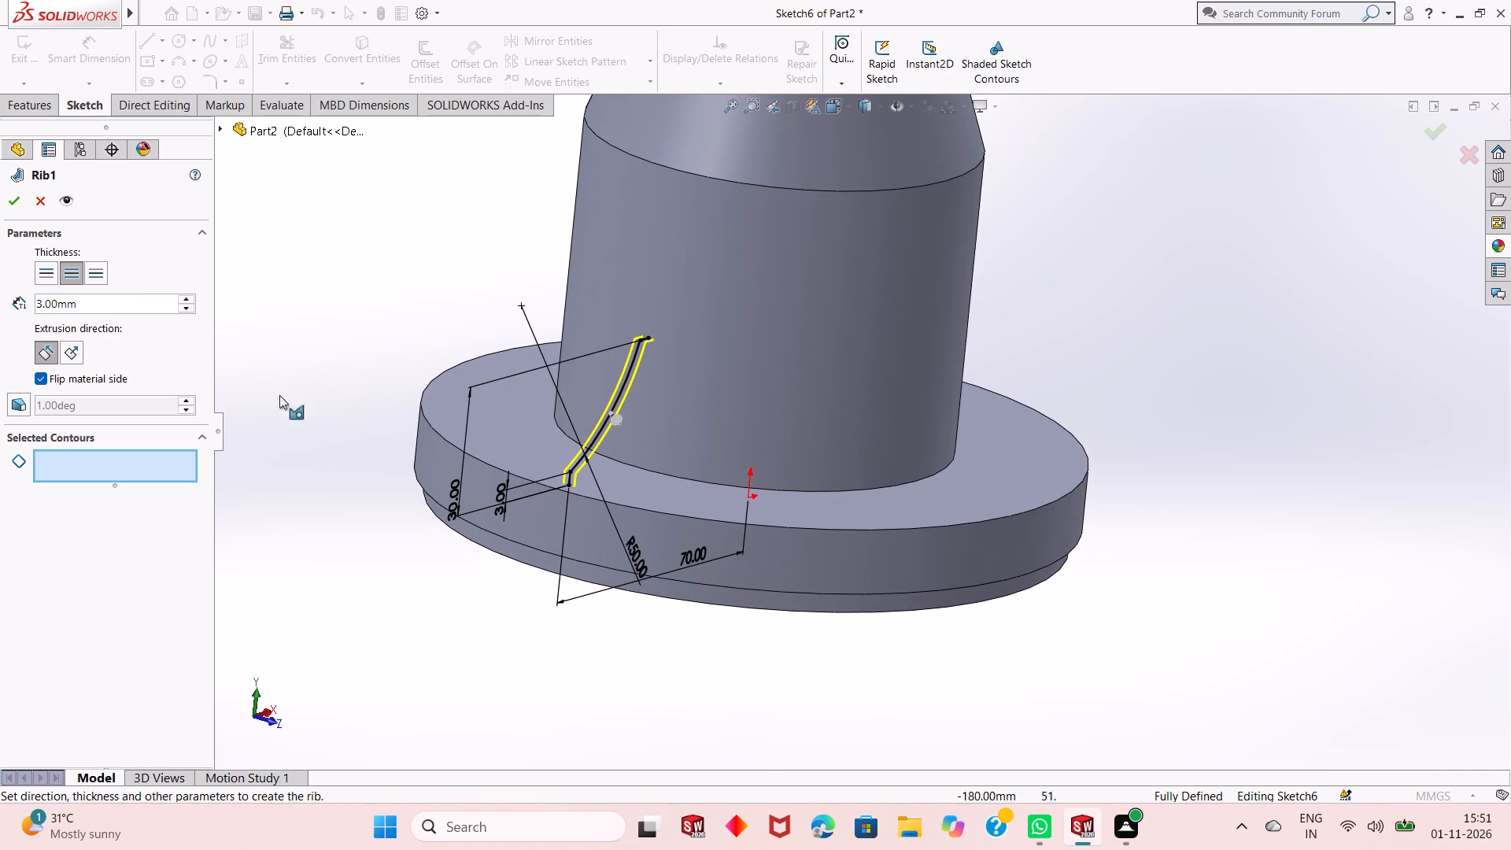
{"action": "left_click", "coordinate": [18, 209]}
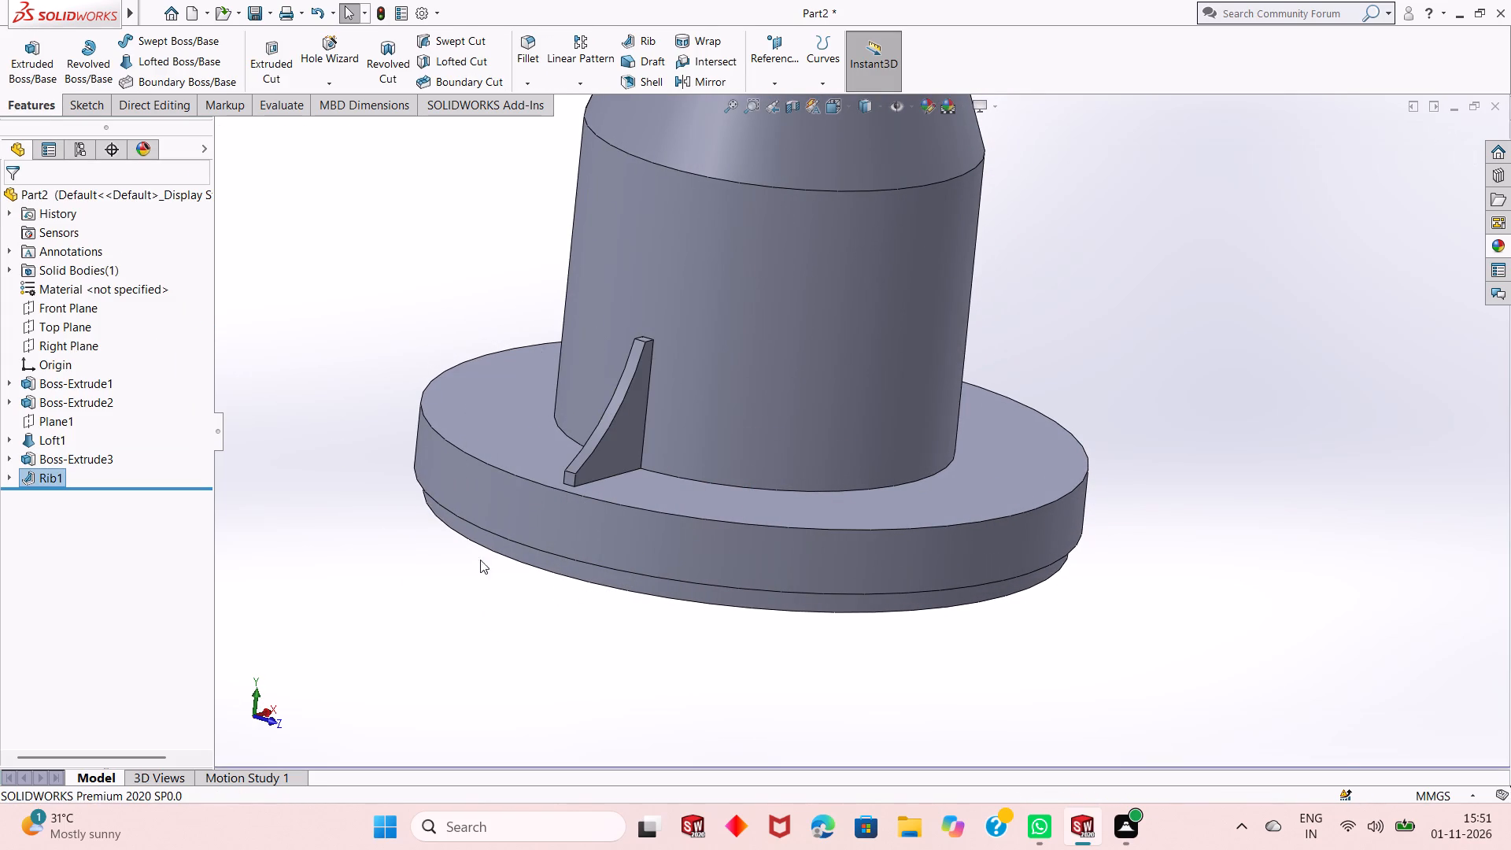
Inspect the thinner rib up close and against the whole part.
{"action": "middle_click_drag", "start_coordinate": [616, 578], "coordinate": [634, 619]}
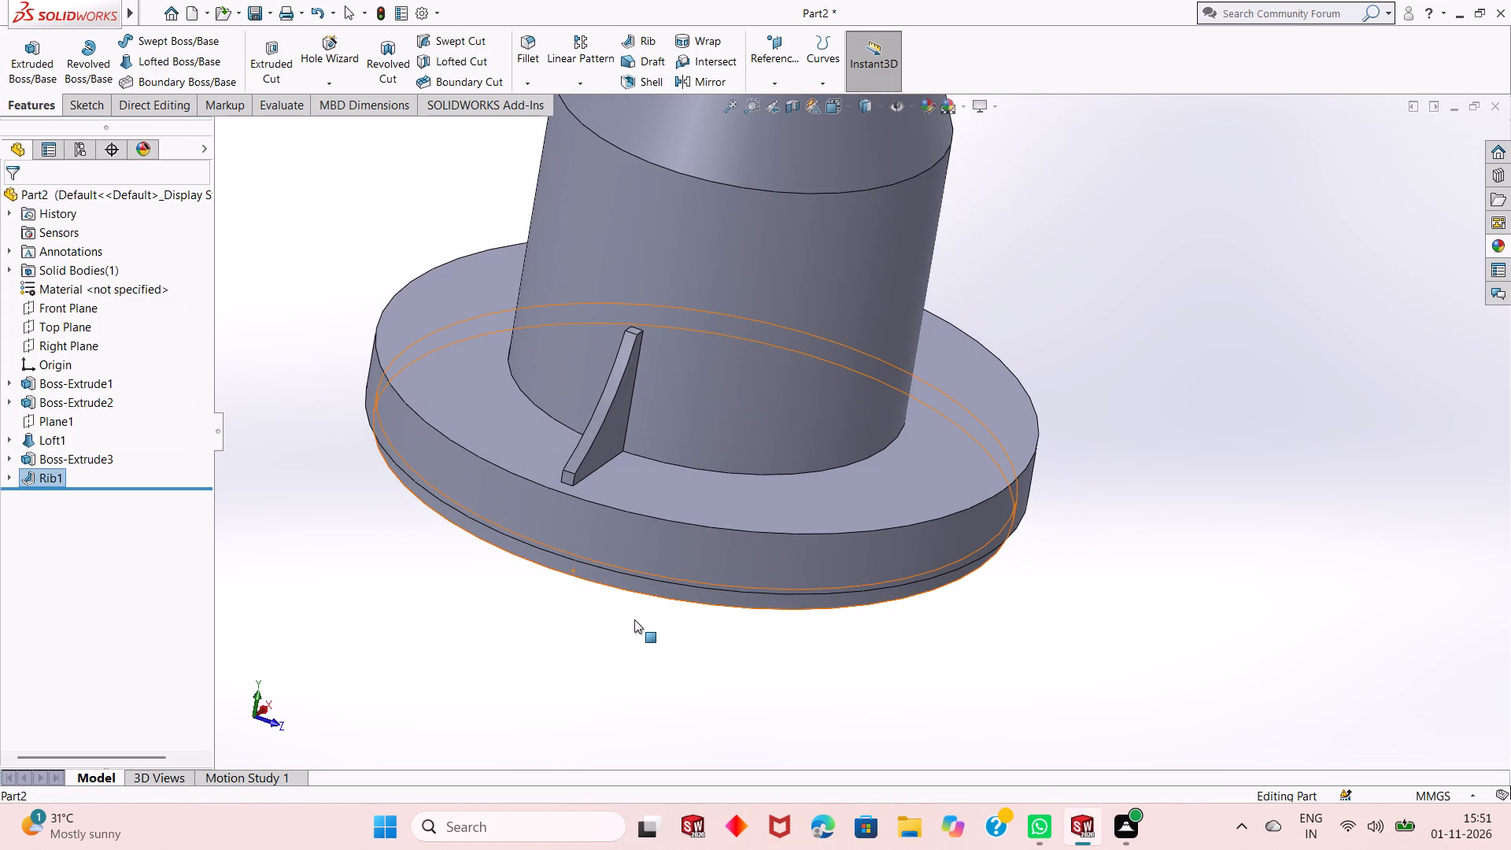
{"action": "middle_click_drag", "start_coordinate": [602, 593], "coordinate": [609, 607]}
{"action": "scroll", "coordinate": [621, 423], "scroll_direction": "down", "scroll_amount": 8}
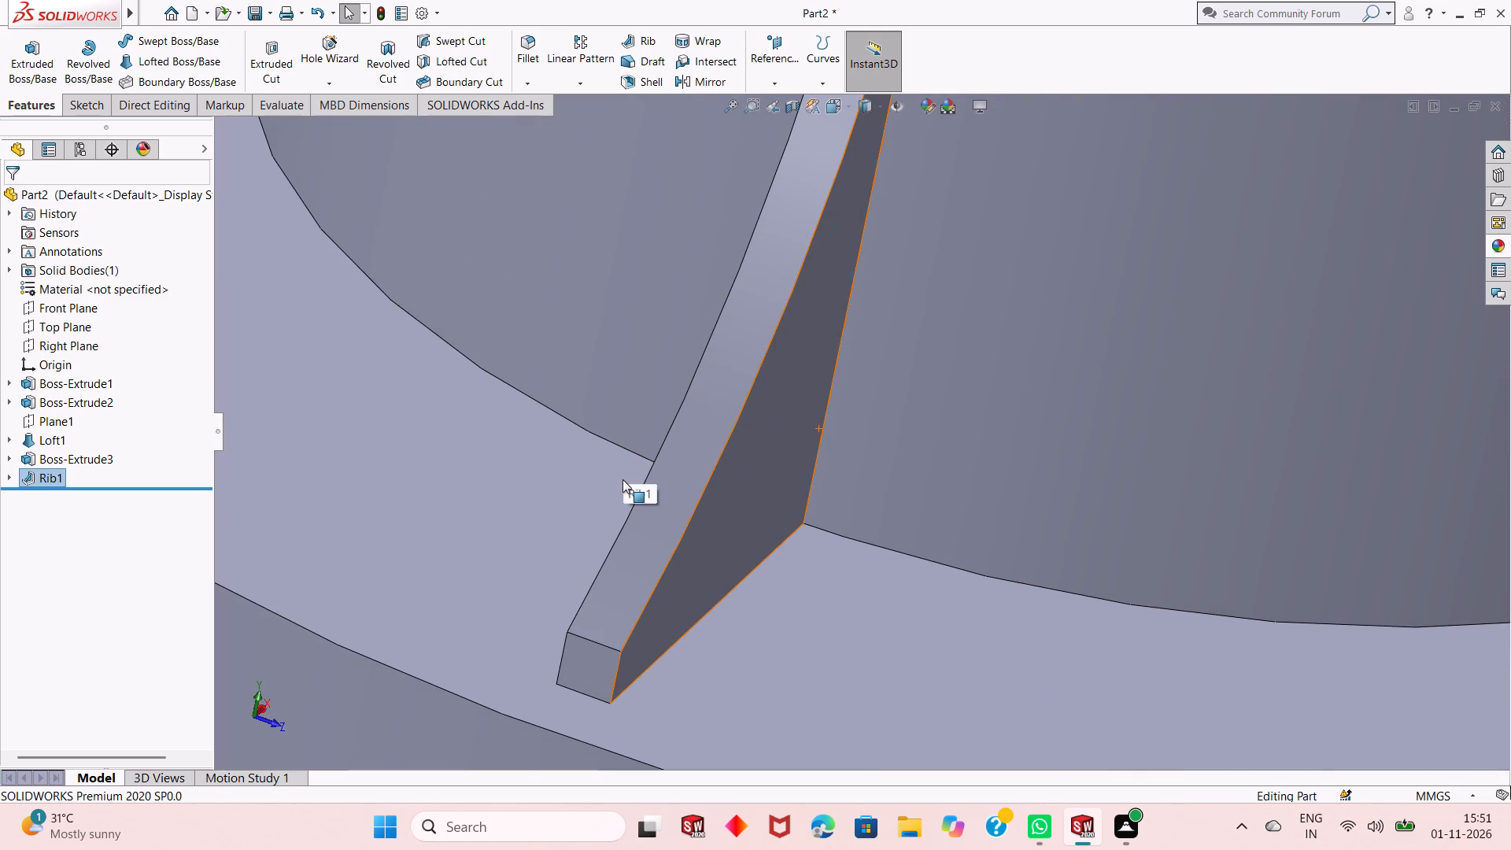
{"action": "scroll", "coordinate": [655, 508], "scroll_direction": "up", "scroll_amount": 7}
{"action": "scroll", "coordinate": [801, 633], "scroll_direction": "up", "scroll_amount": 2}
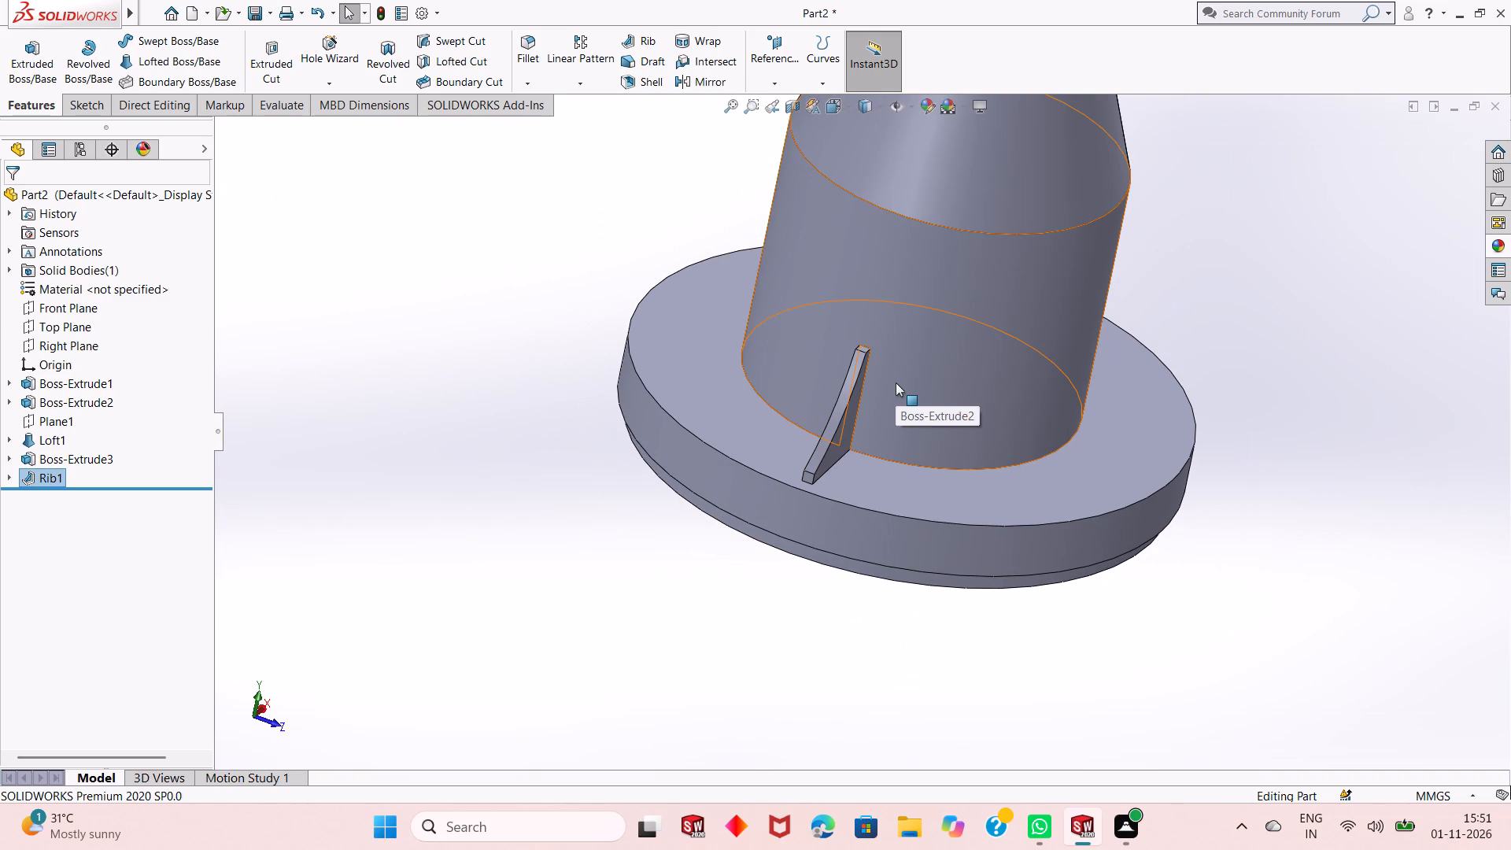
{"action": "scroll", "coordinate": [855, 410], "scroll_direction": "down", "scroll_amount": 3}
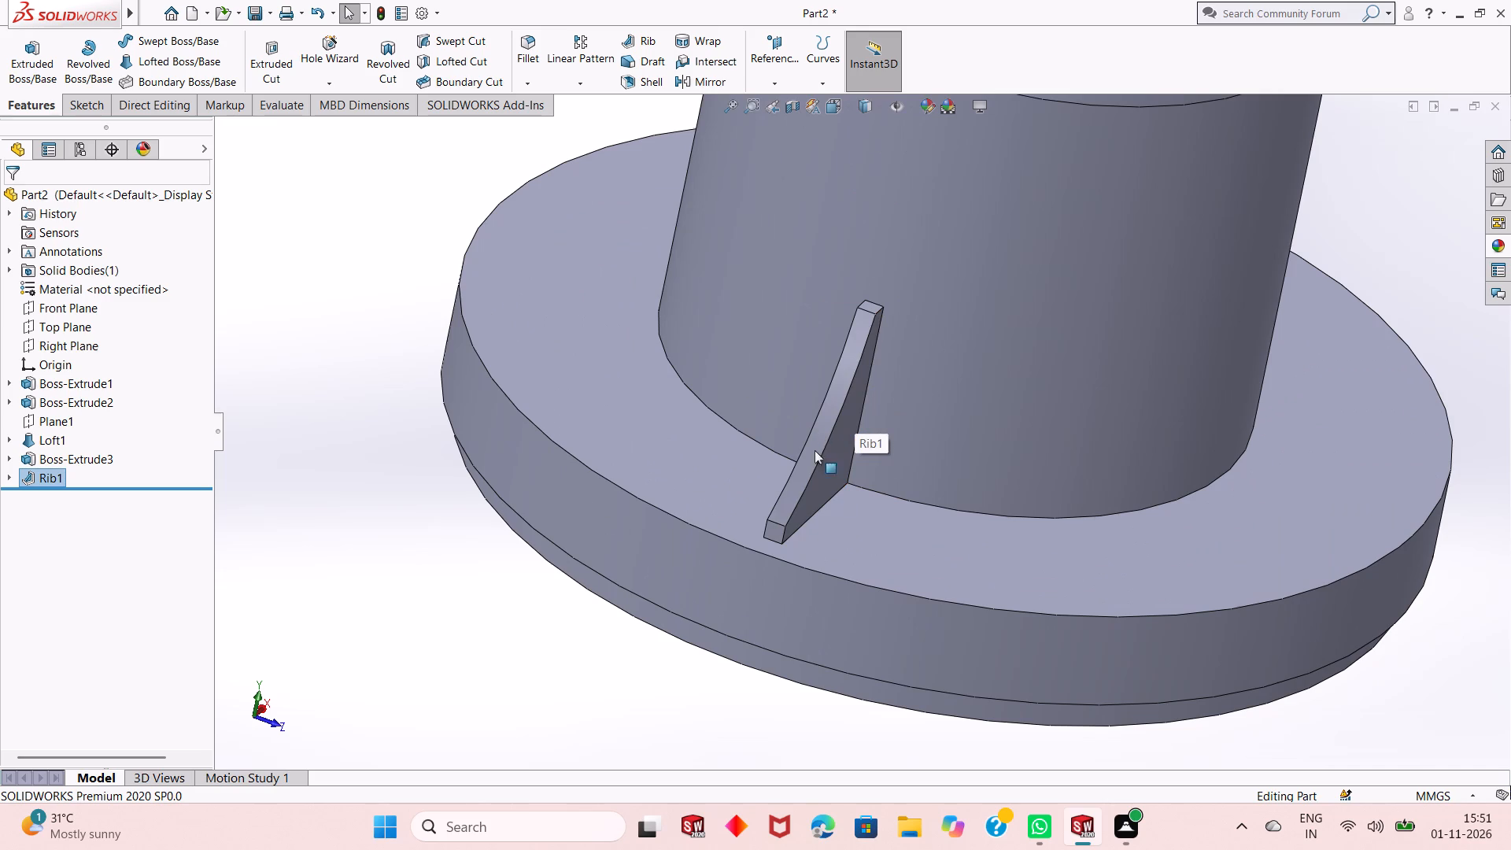
{"action": "scroll", "coordinate": [831, 533], "scroll_direction": "up", "scroll_amount": 1}
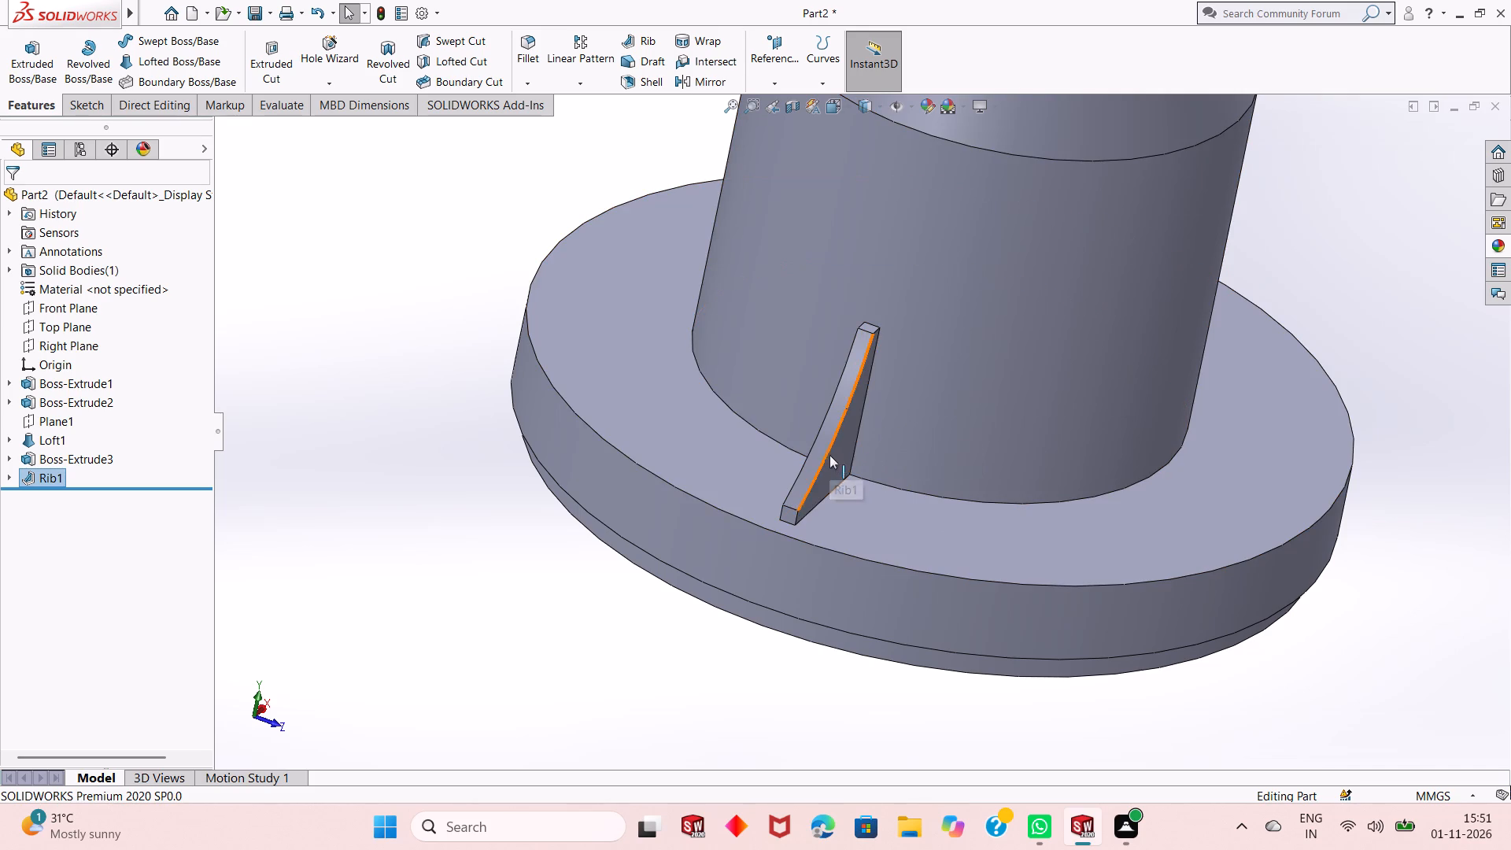
{"action": "scroll", "coordinate": [734, 528], "scroll_direction": "up", "scroll_amount": 6}
{"action": "scroll", "coordinate": [951, 269], "scroll_direction": "down", "scroll_amount": 1}
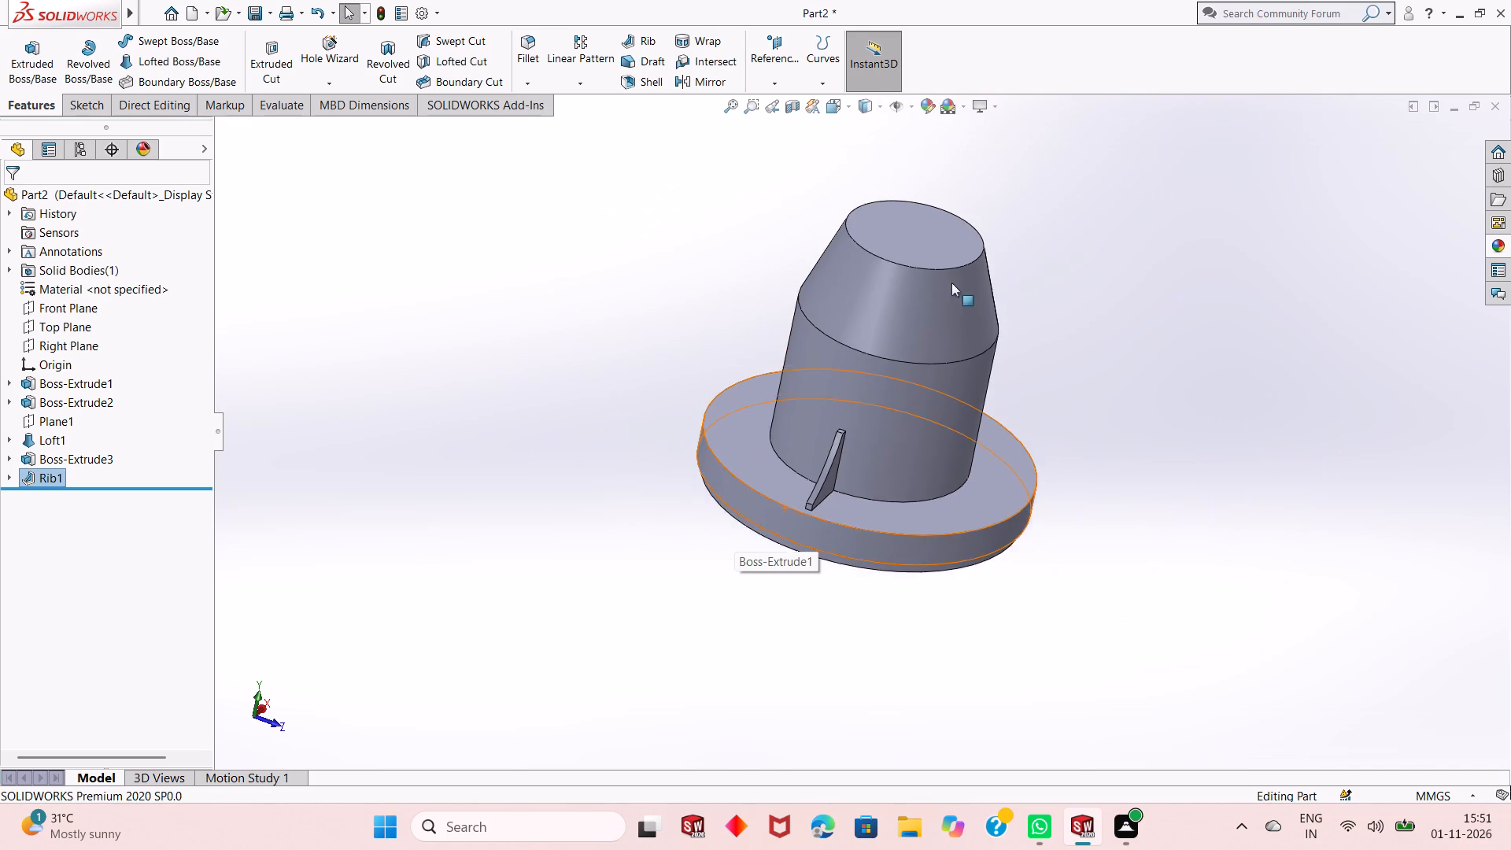
{"action": "scroll", "coordinate": [951, 283], "scroll_direction": "down", "scroll_amount": 2}
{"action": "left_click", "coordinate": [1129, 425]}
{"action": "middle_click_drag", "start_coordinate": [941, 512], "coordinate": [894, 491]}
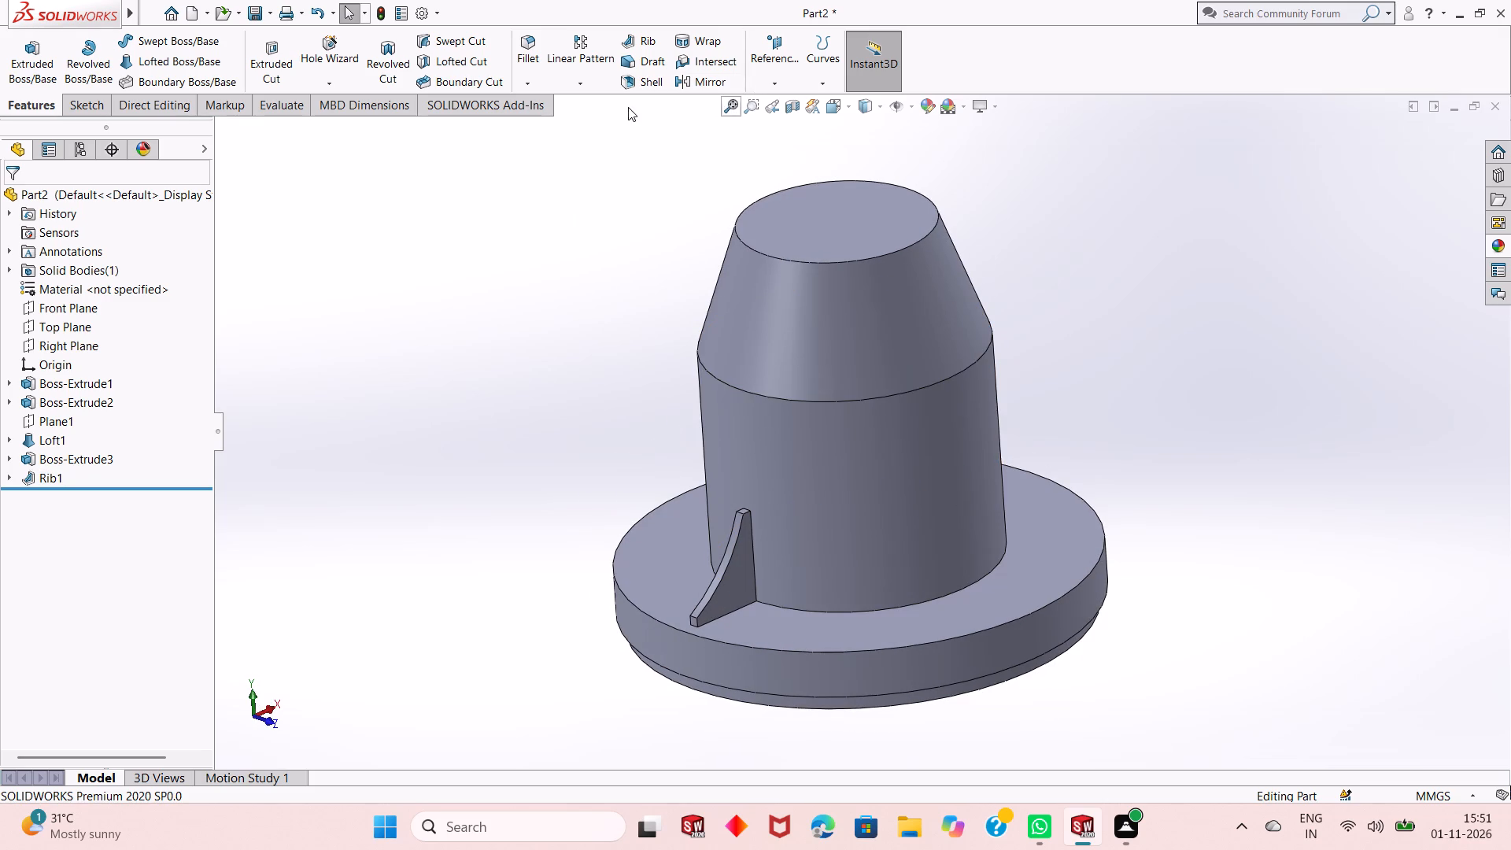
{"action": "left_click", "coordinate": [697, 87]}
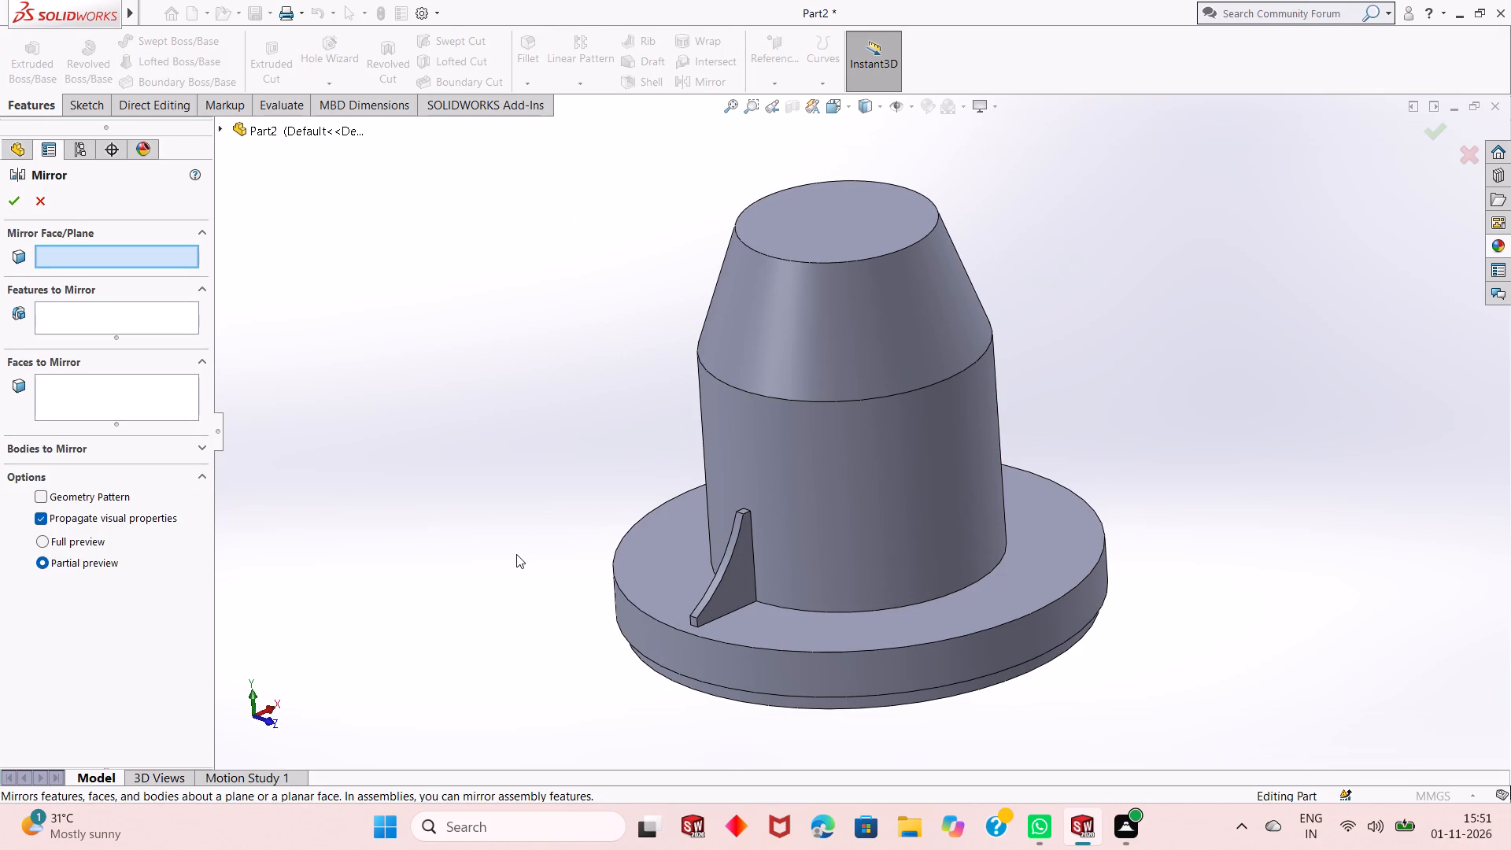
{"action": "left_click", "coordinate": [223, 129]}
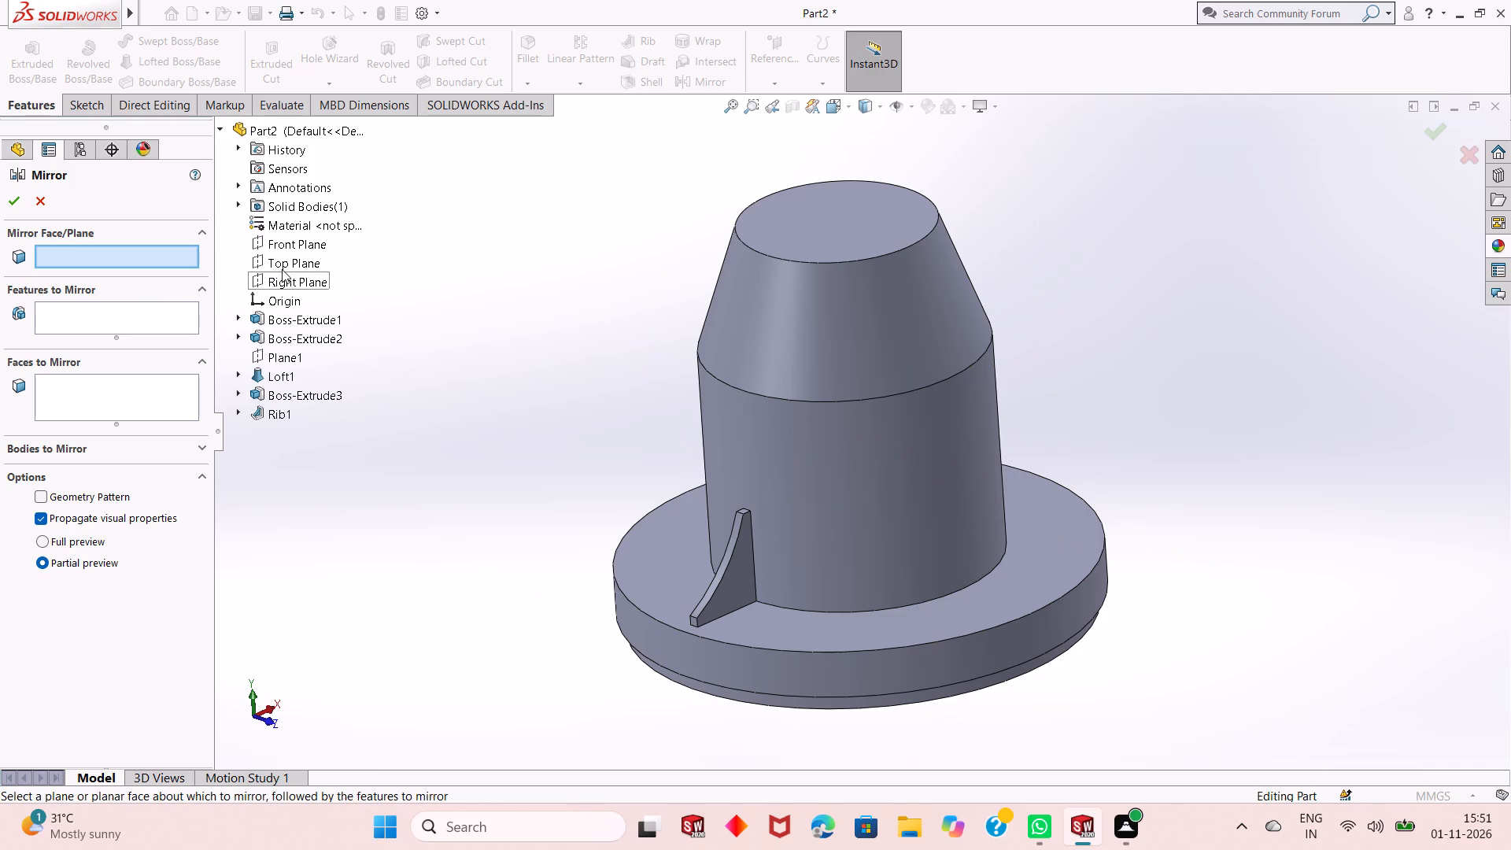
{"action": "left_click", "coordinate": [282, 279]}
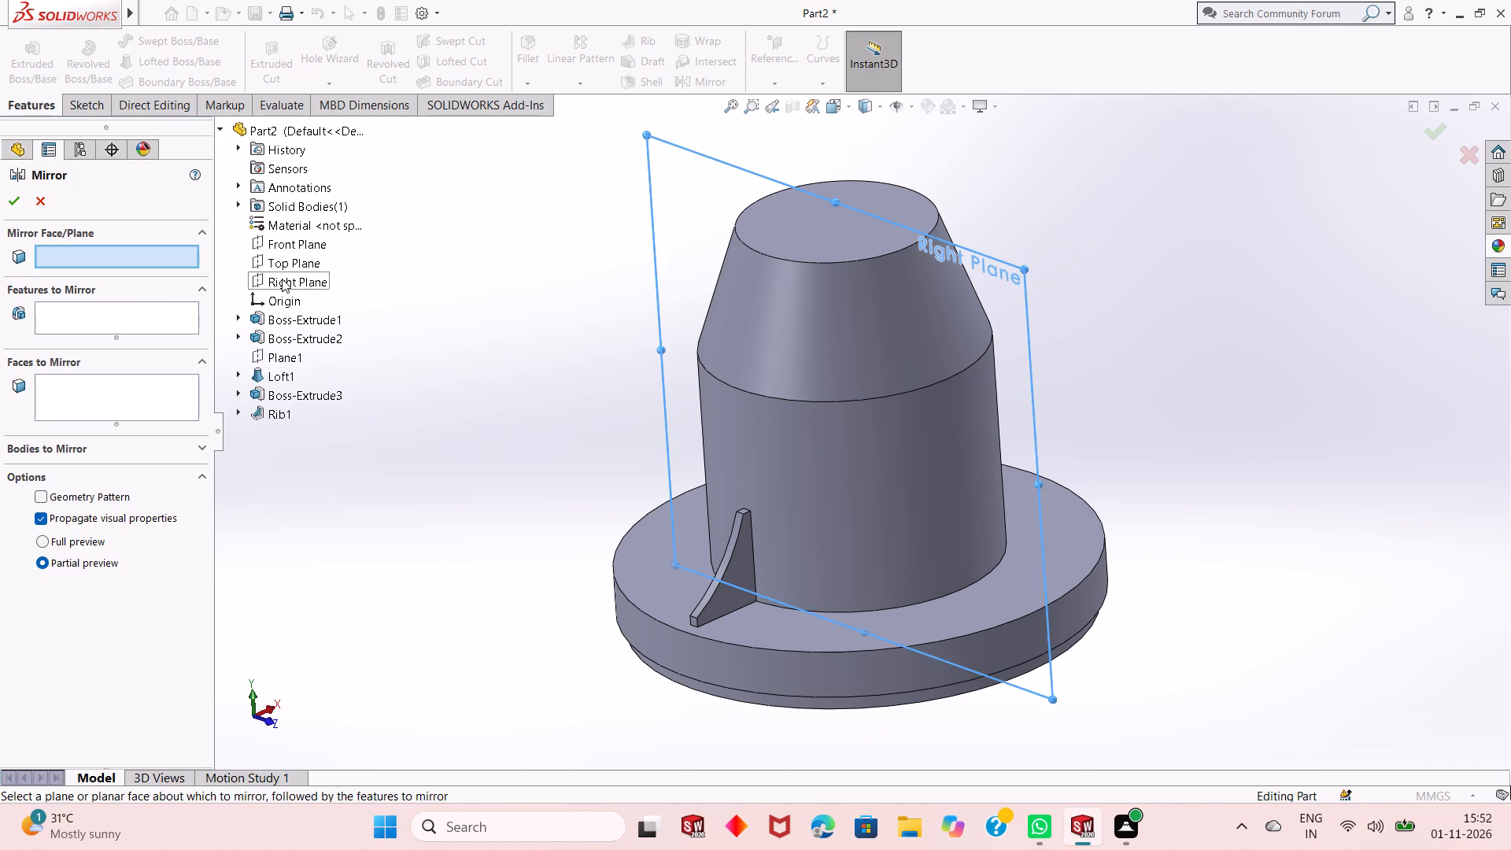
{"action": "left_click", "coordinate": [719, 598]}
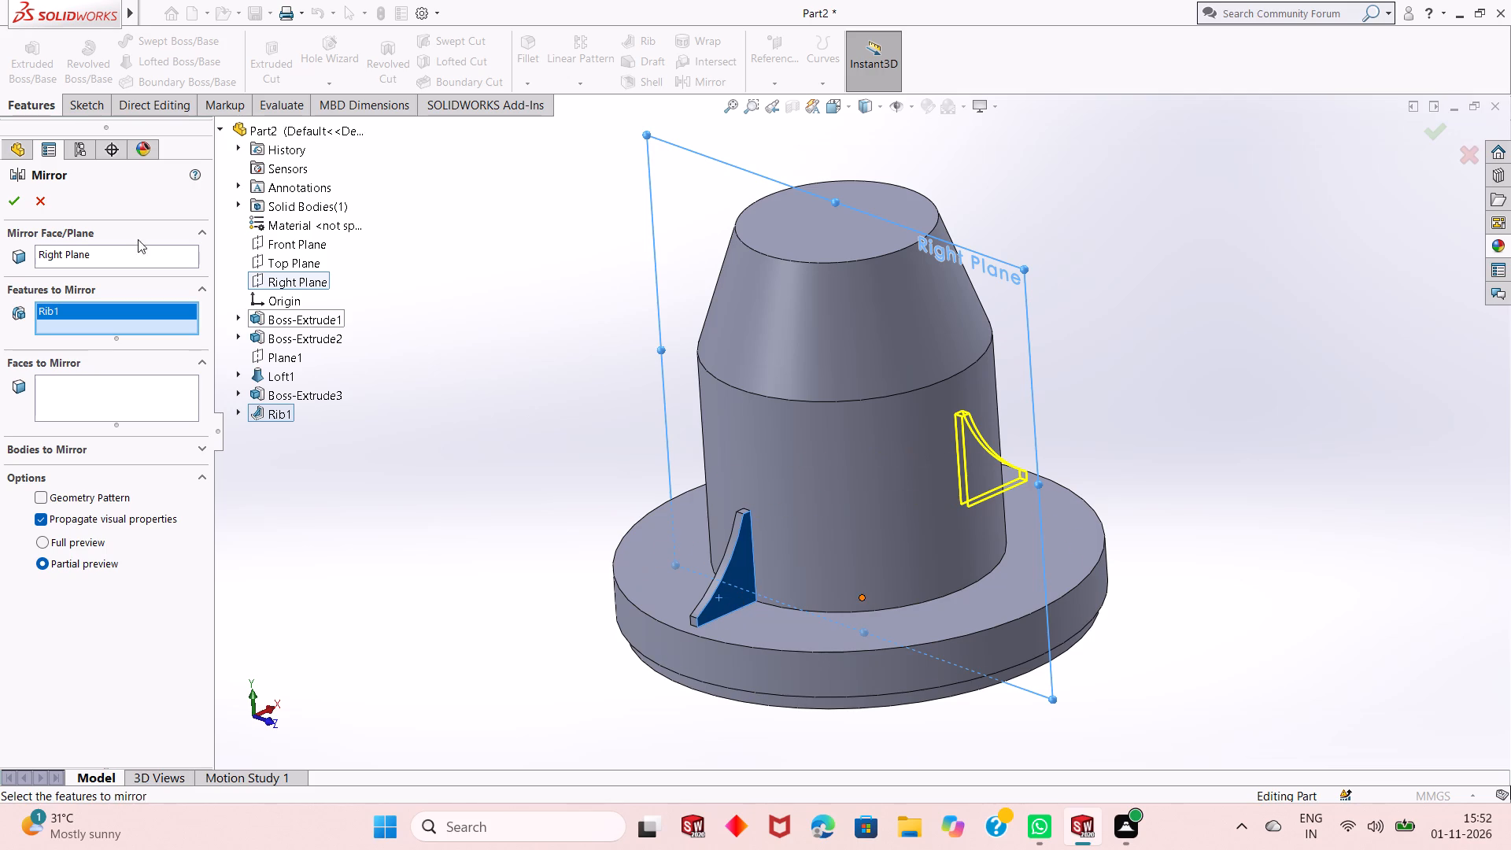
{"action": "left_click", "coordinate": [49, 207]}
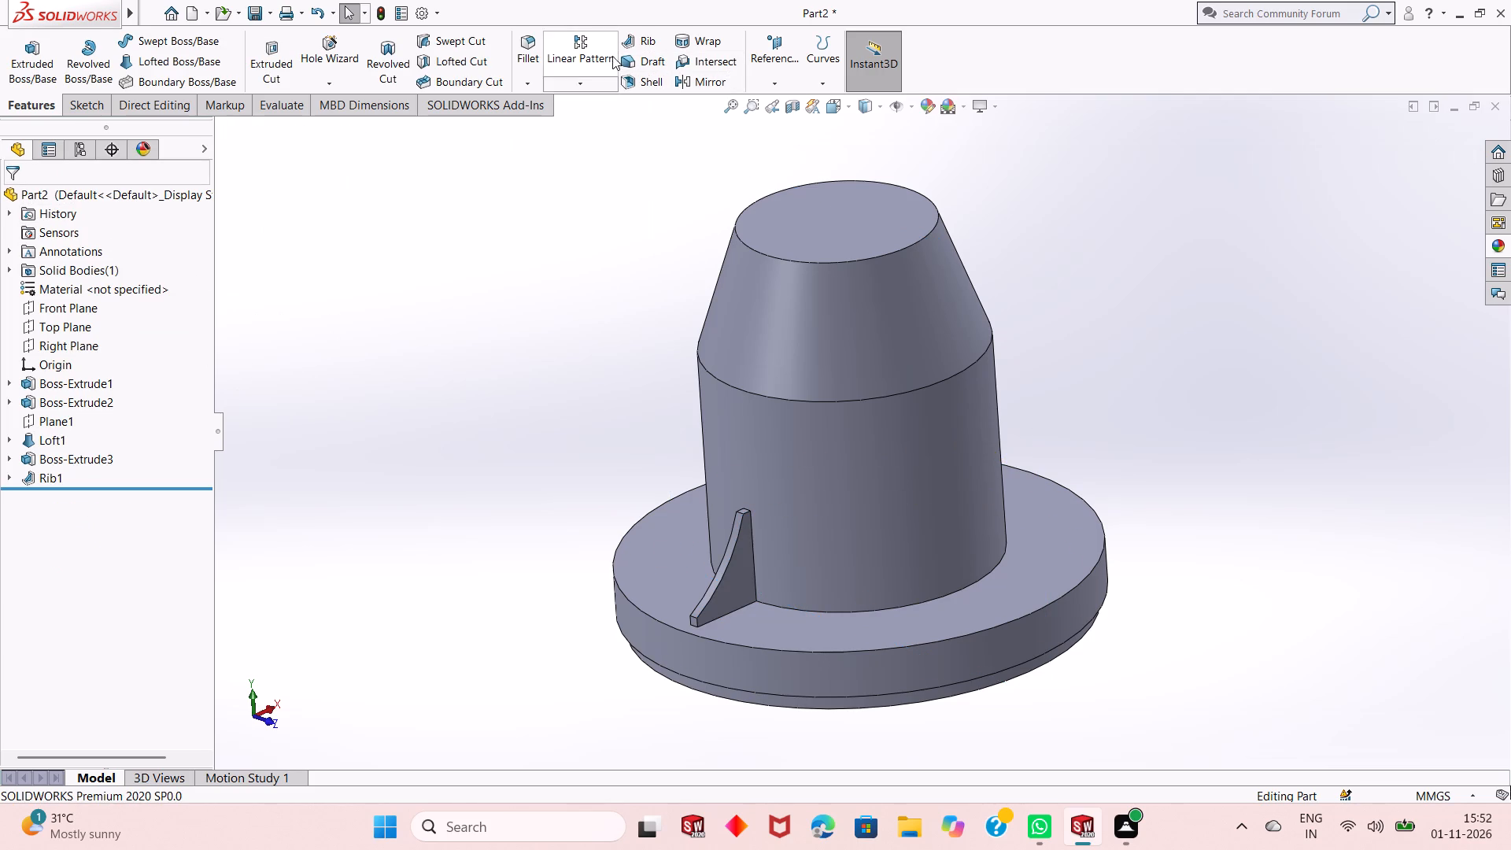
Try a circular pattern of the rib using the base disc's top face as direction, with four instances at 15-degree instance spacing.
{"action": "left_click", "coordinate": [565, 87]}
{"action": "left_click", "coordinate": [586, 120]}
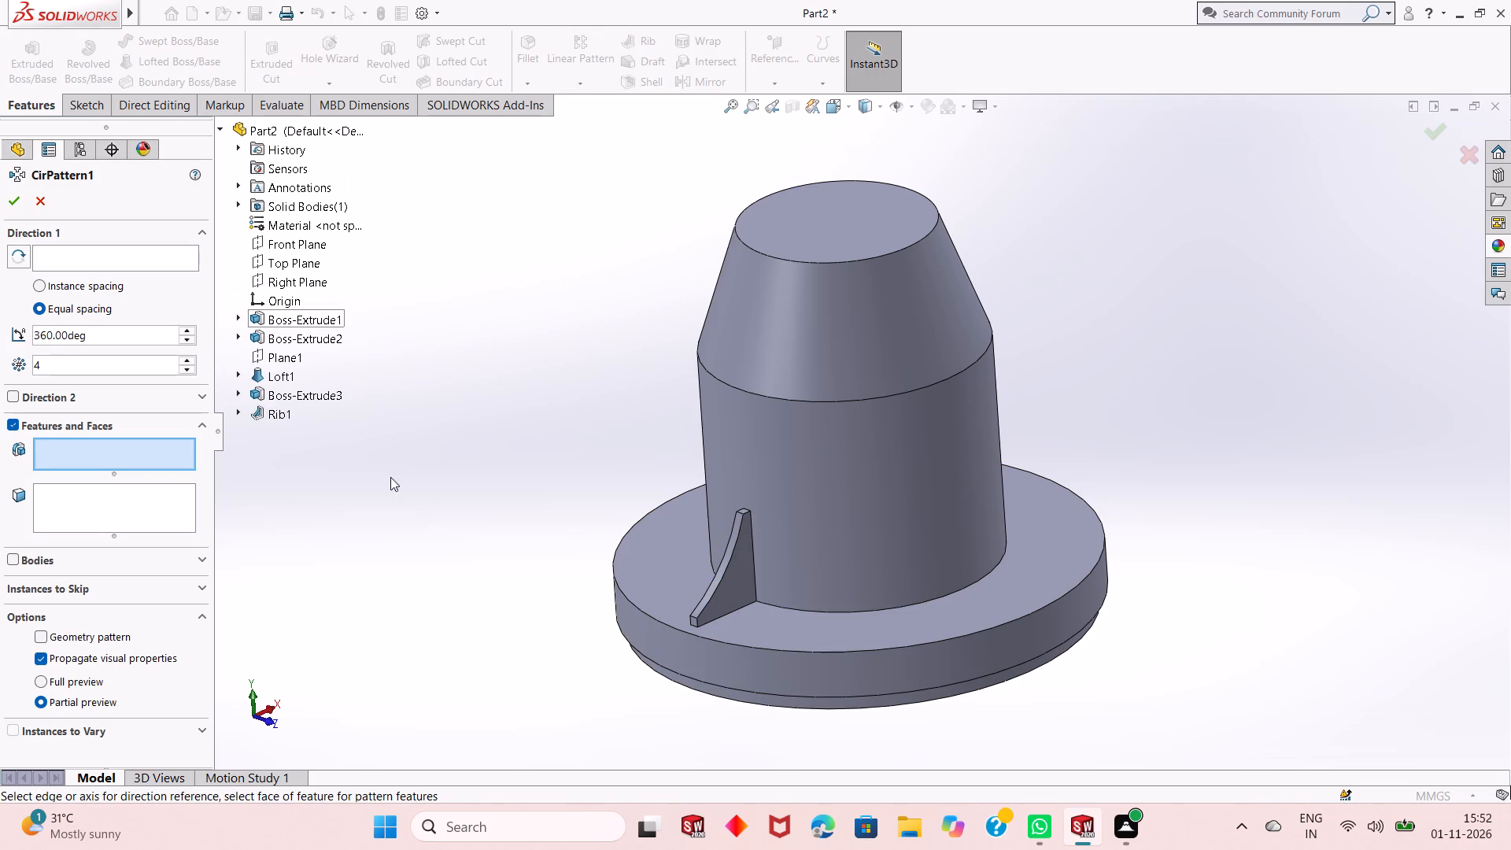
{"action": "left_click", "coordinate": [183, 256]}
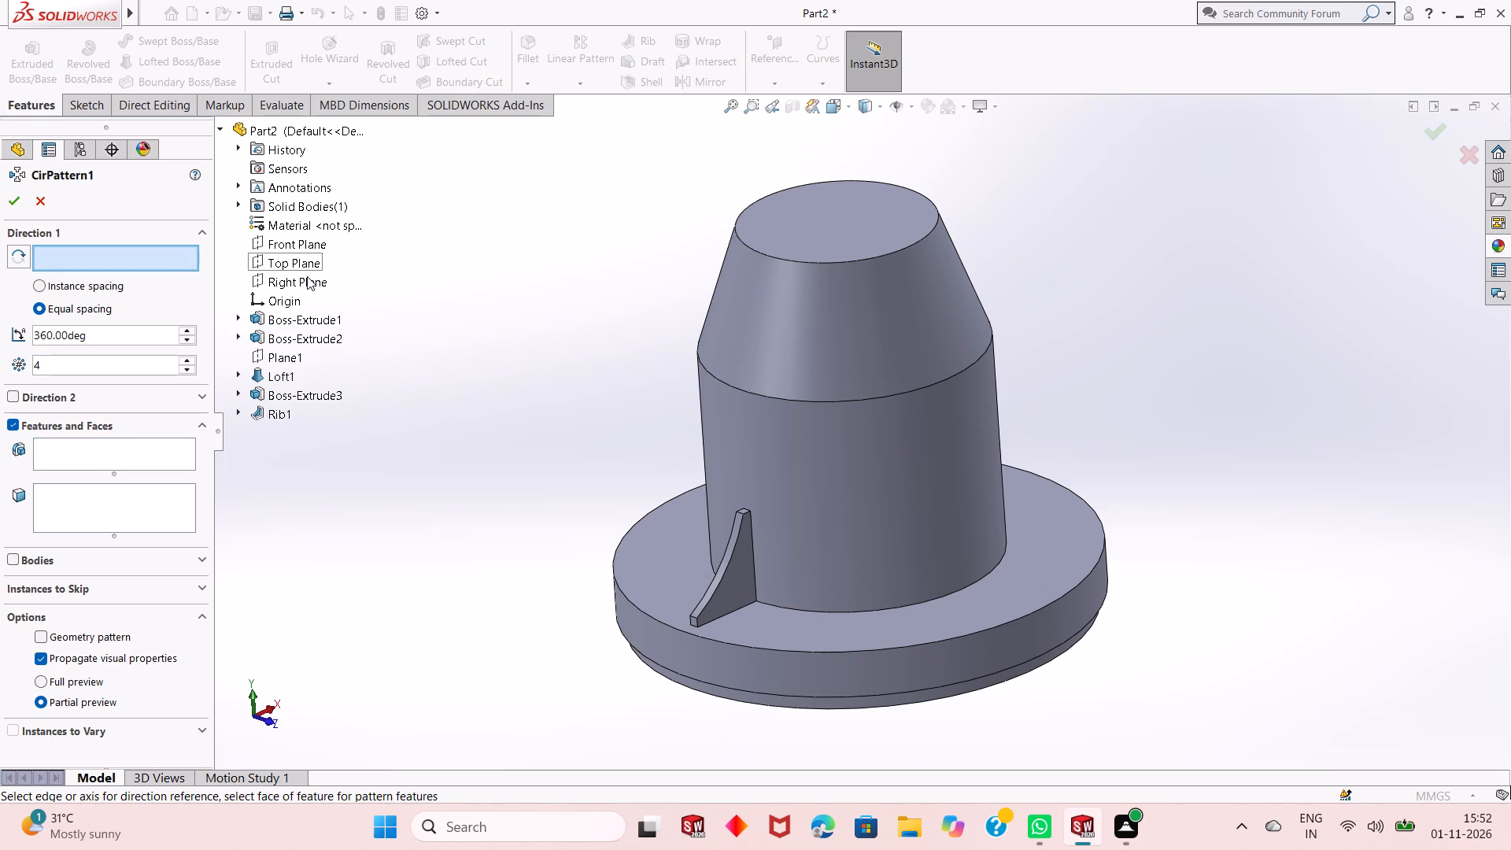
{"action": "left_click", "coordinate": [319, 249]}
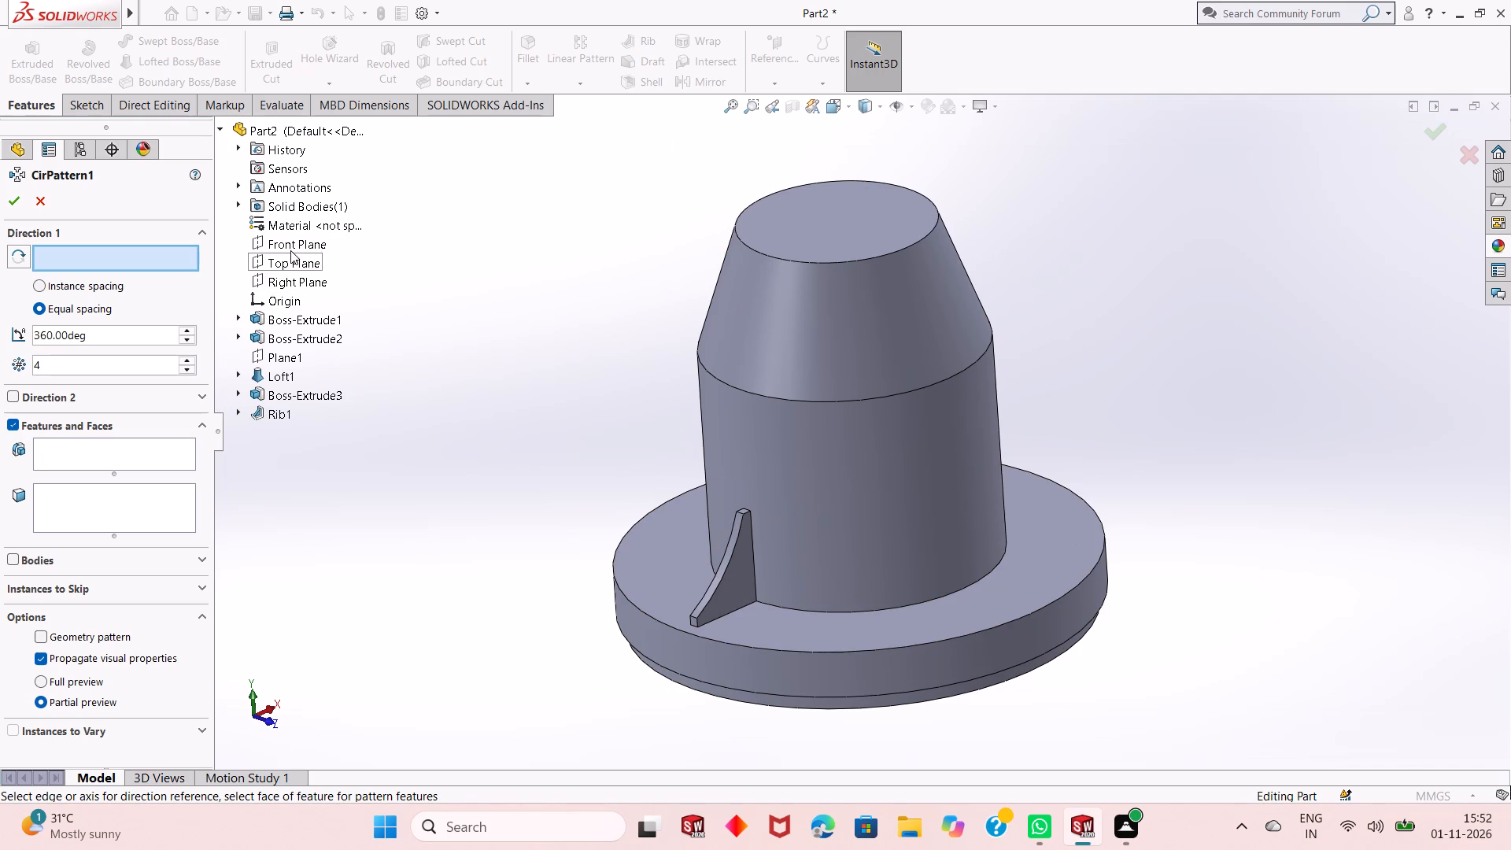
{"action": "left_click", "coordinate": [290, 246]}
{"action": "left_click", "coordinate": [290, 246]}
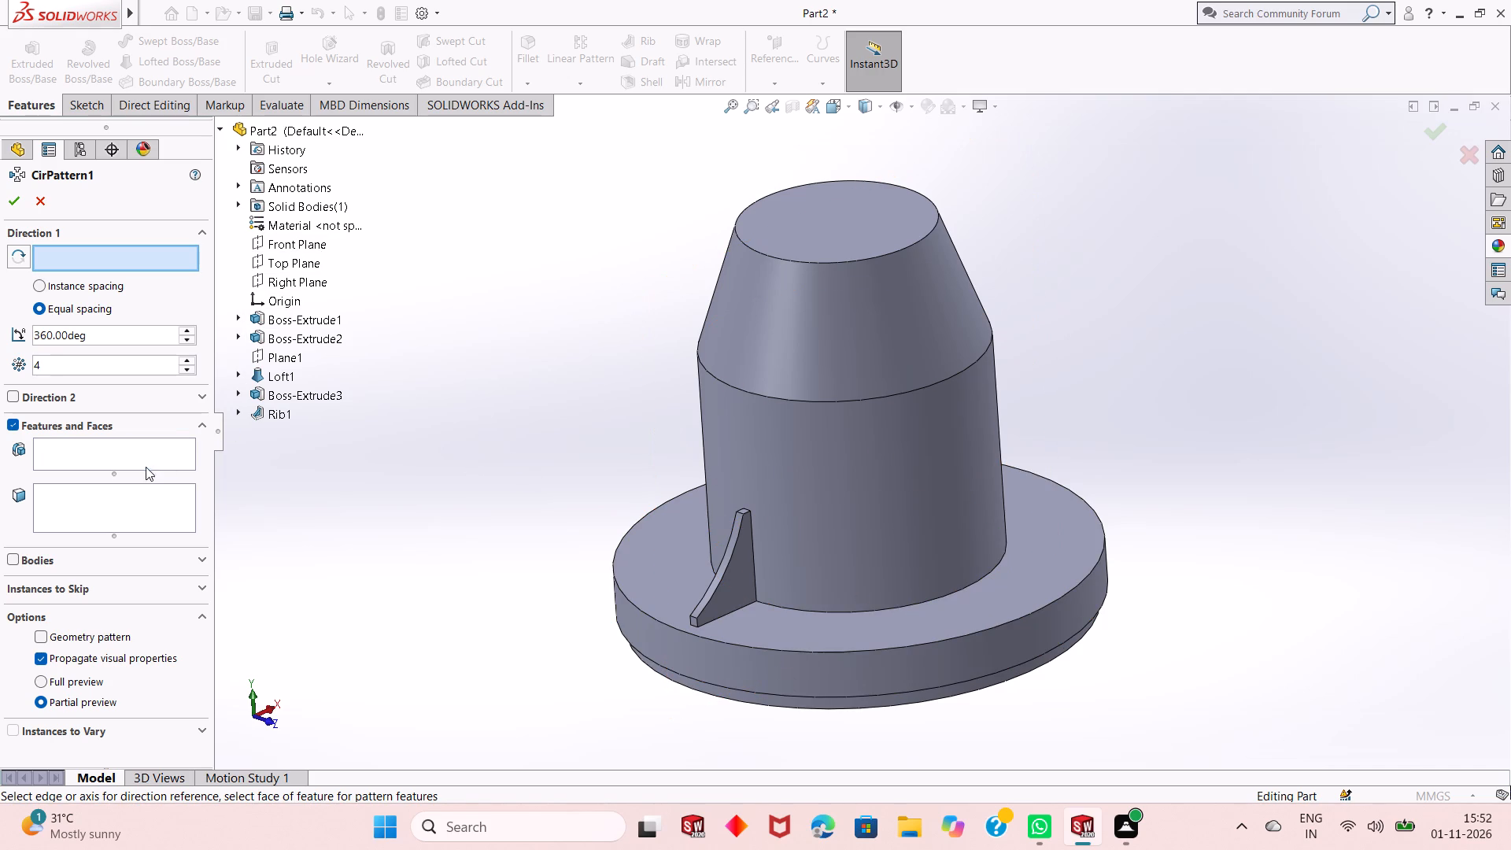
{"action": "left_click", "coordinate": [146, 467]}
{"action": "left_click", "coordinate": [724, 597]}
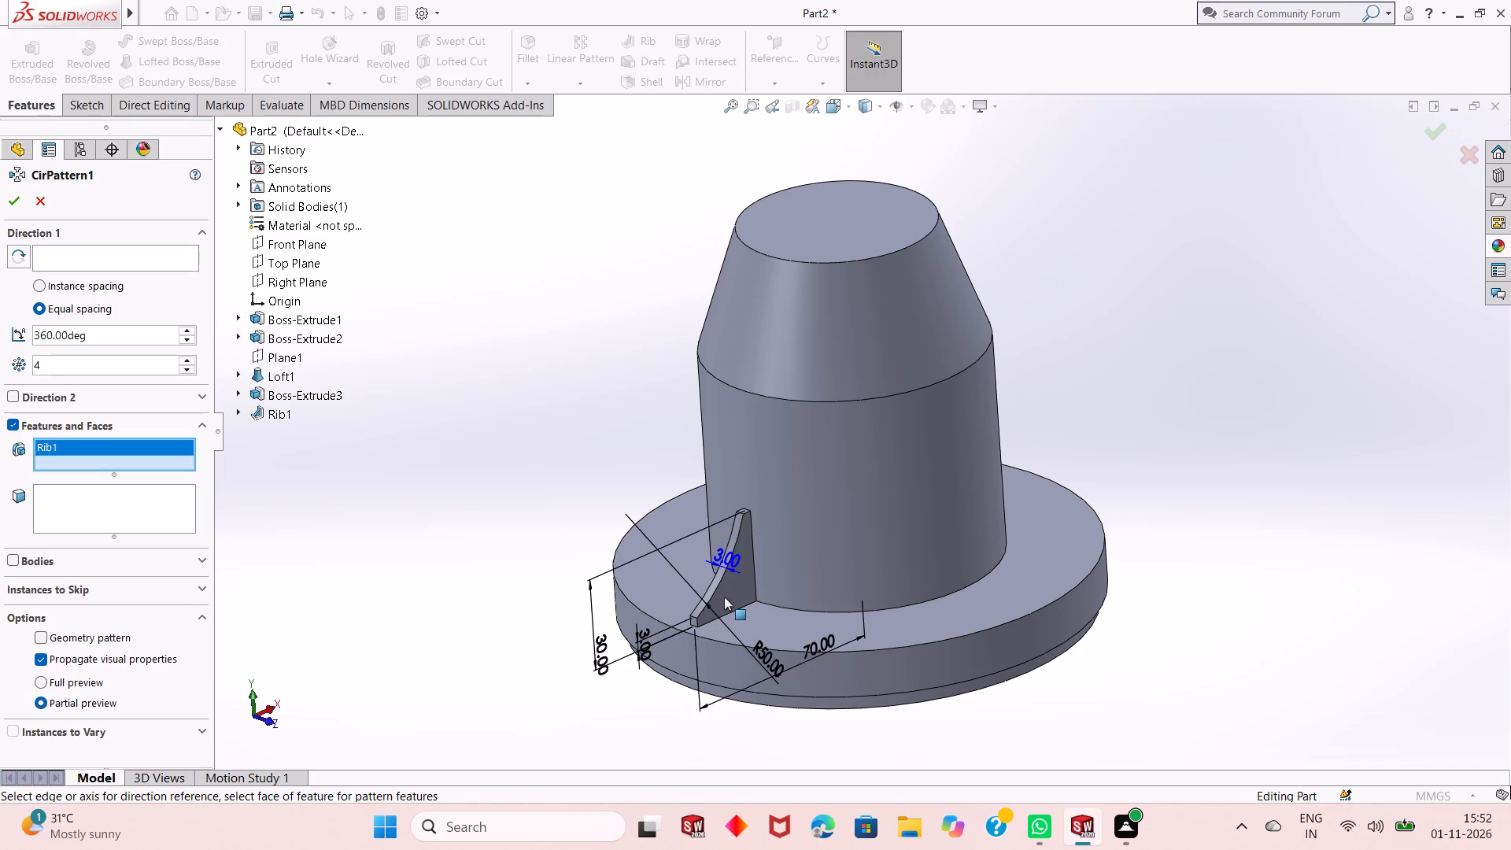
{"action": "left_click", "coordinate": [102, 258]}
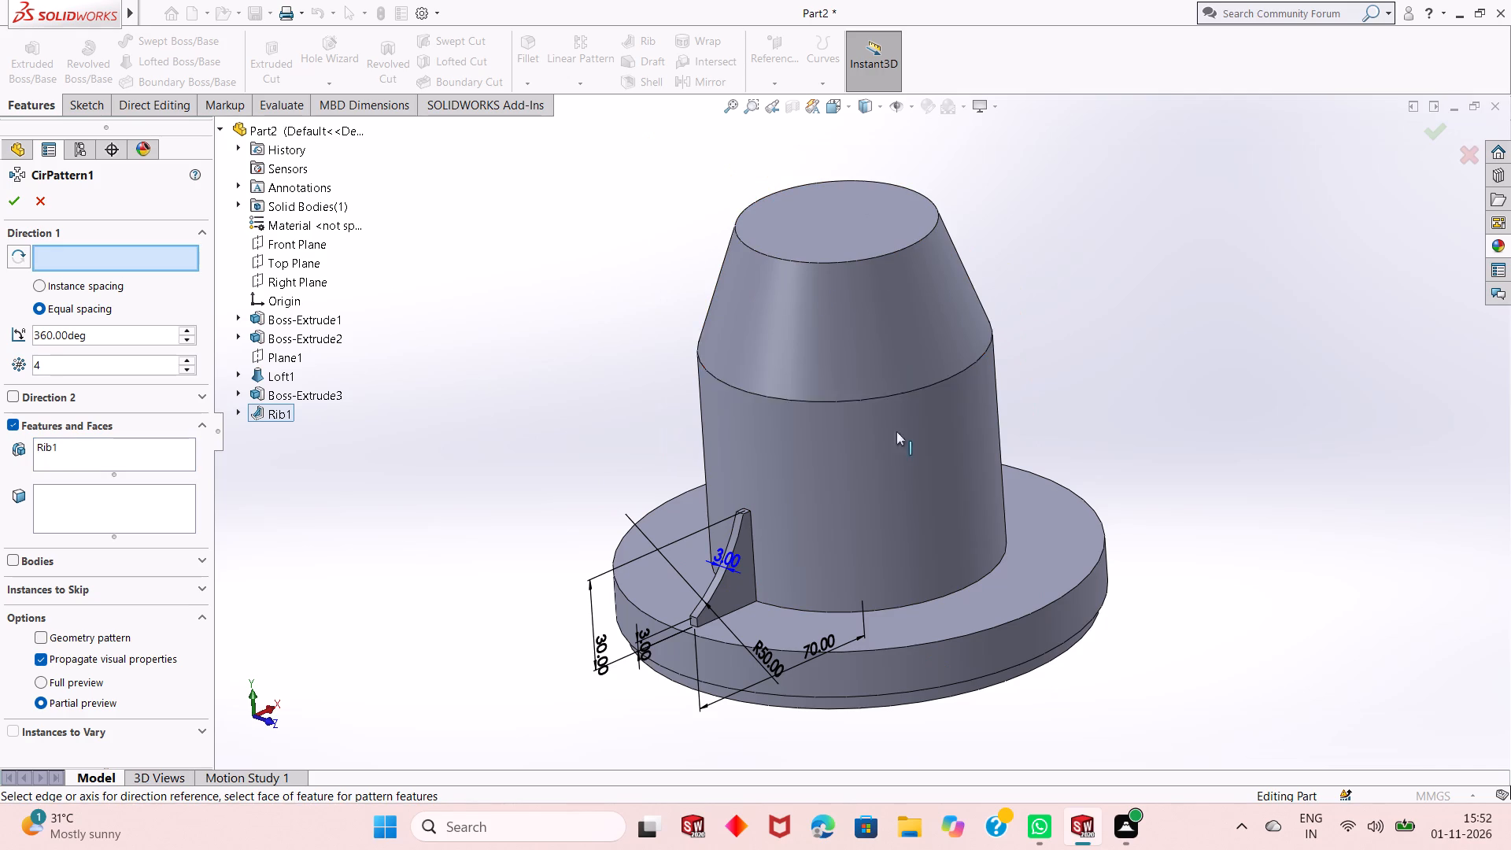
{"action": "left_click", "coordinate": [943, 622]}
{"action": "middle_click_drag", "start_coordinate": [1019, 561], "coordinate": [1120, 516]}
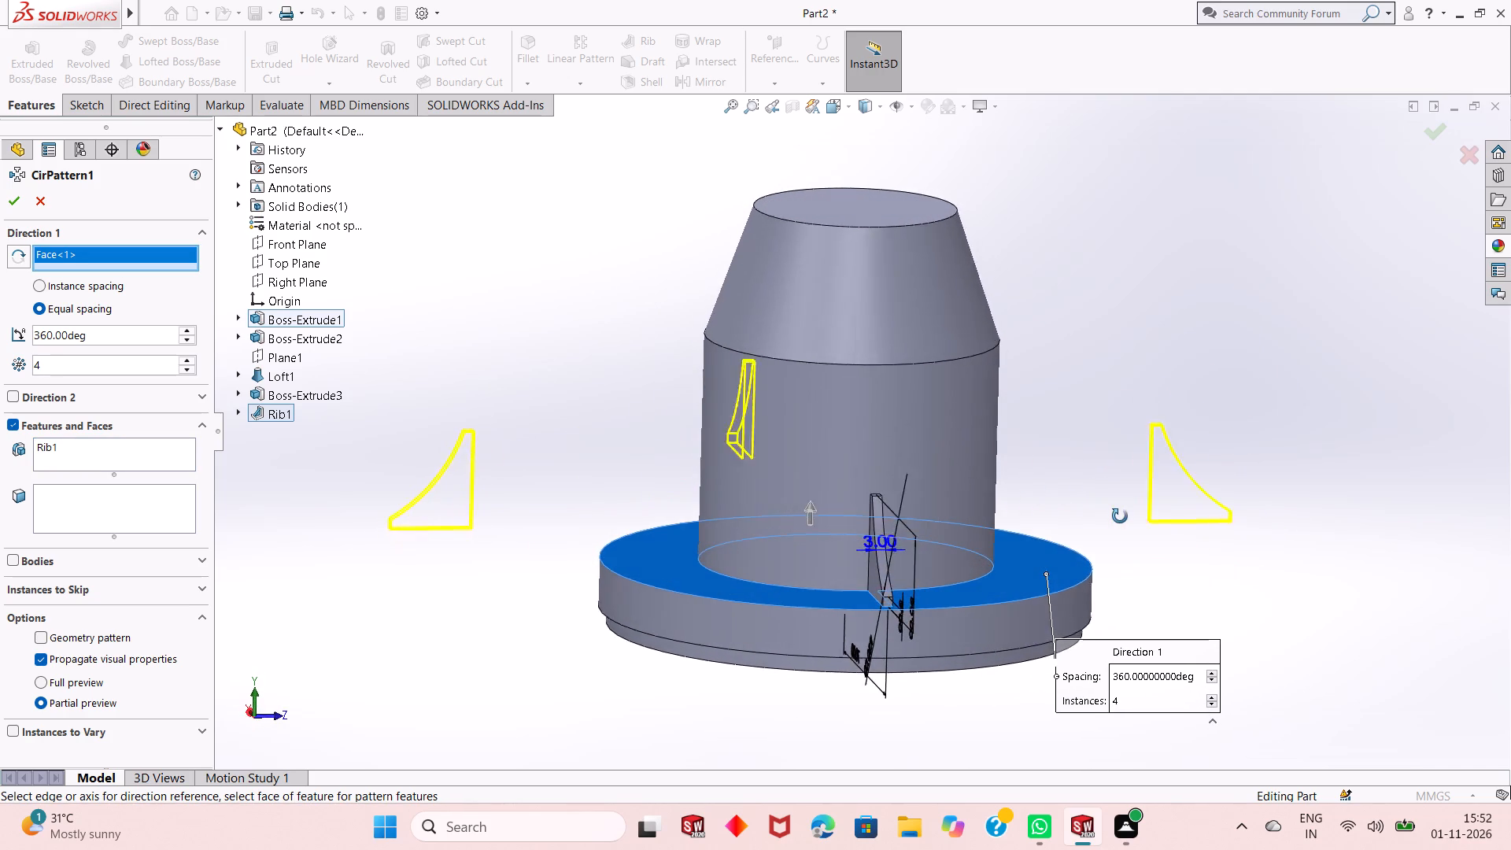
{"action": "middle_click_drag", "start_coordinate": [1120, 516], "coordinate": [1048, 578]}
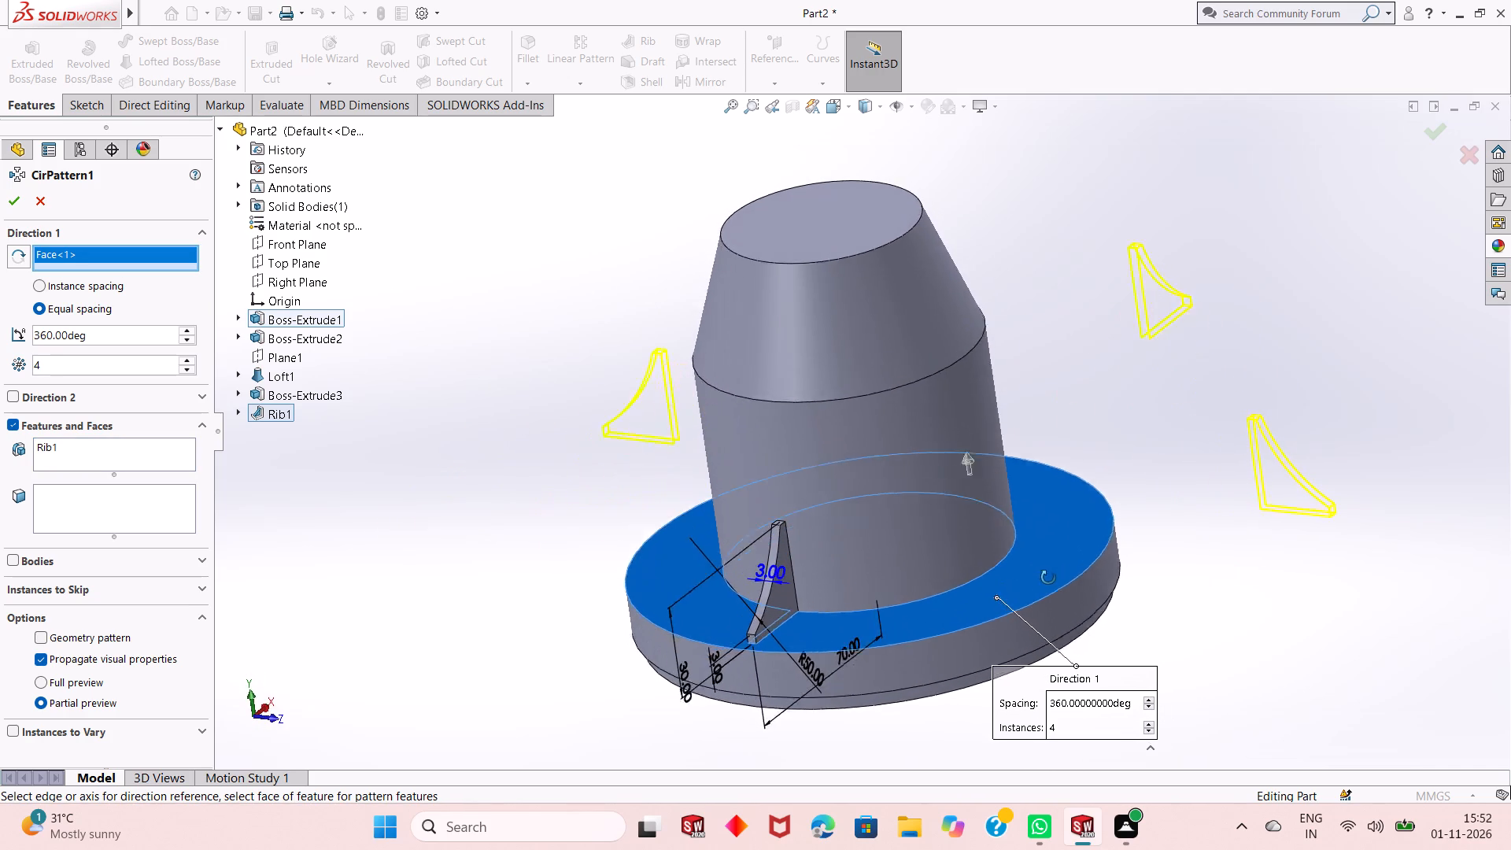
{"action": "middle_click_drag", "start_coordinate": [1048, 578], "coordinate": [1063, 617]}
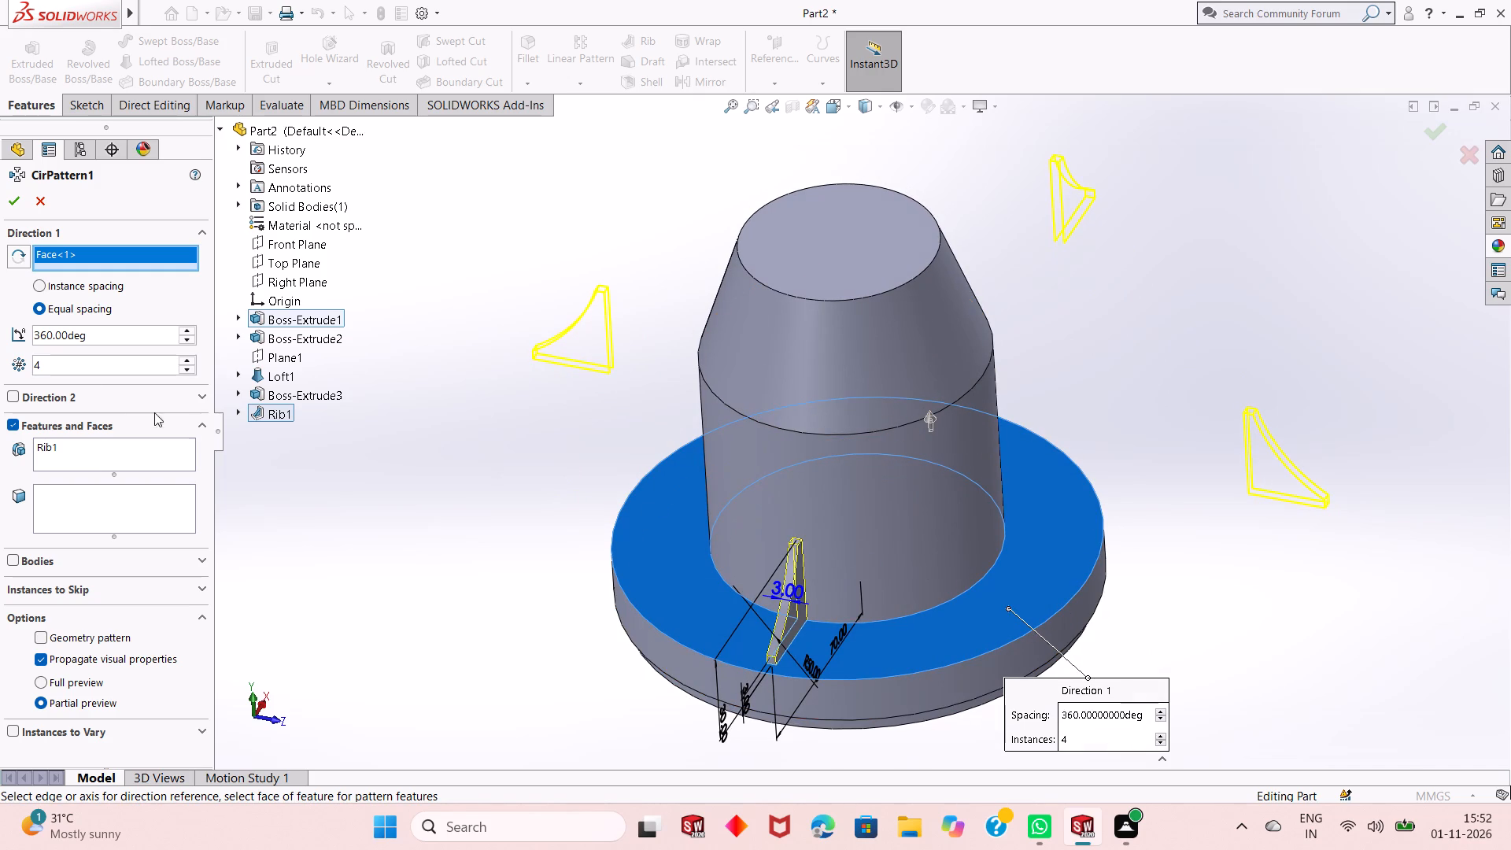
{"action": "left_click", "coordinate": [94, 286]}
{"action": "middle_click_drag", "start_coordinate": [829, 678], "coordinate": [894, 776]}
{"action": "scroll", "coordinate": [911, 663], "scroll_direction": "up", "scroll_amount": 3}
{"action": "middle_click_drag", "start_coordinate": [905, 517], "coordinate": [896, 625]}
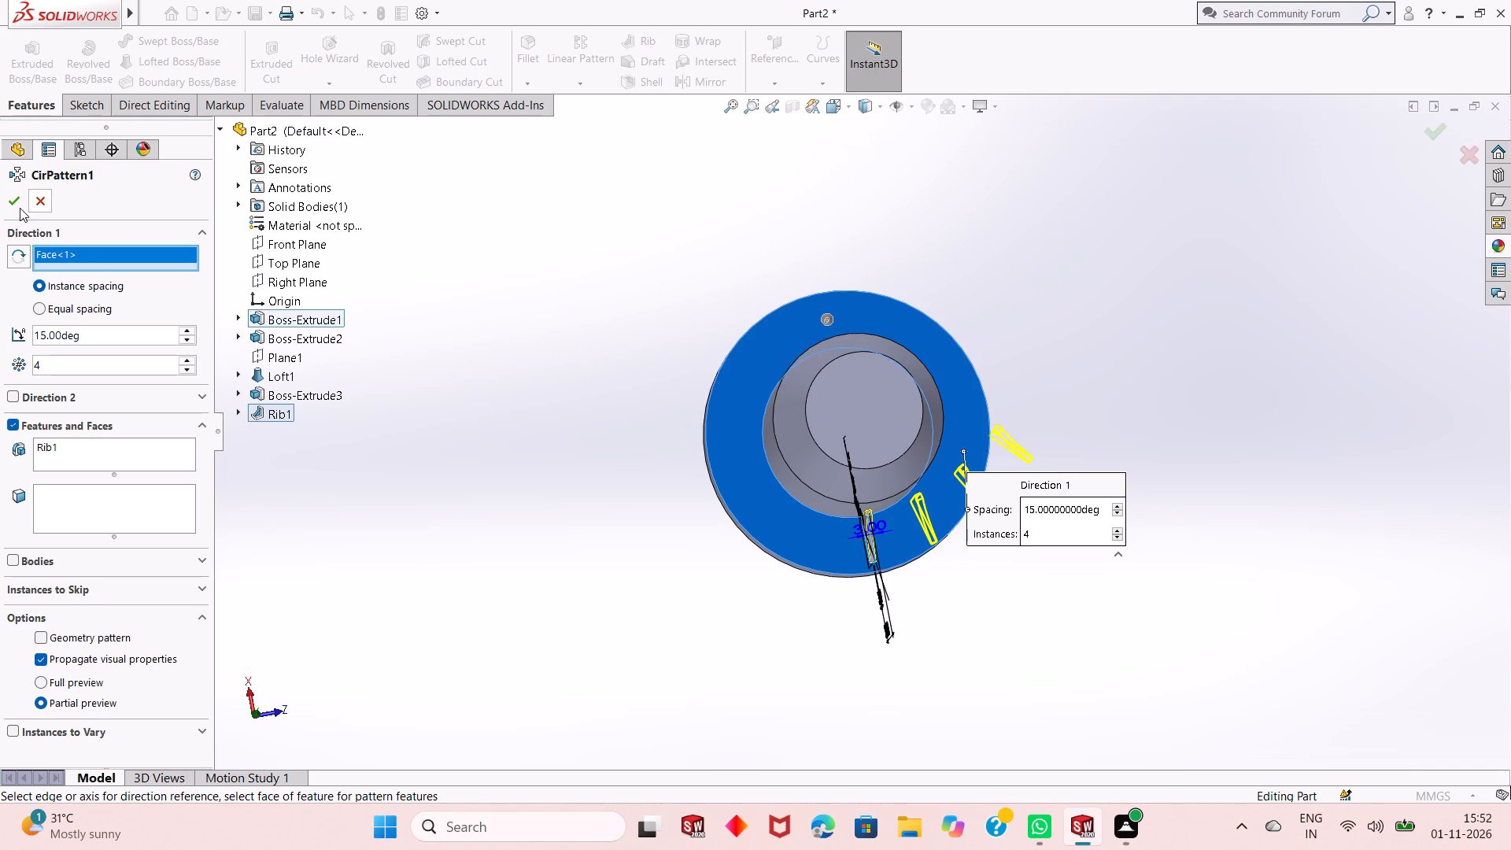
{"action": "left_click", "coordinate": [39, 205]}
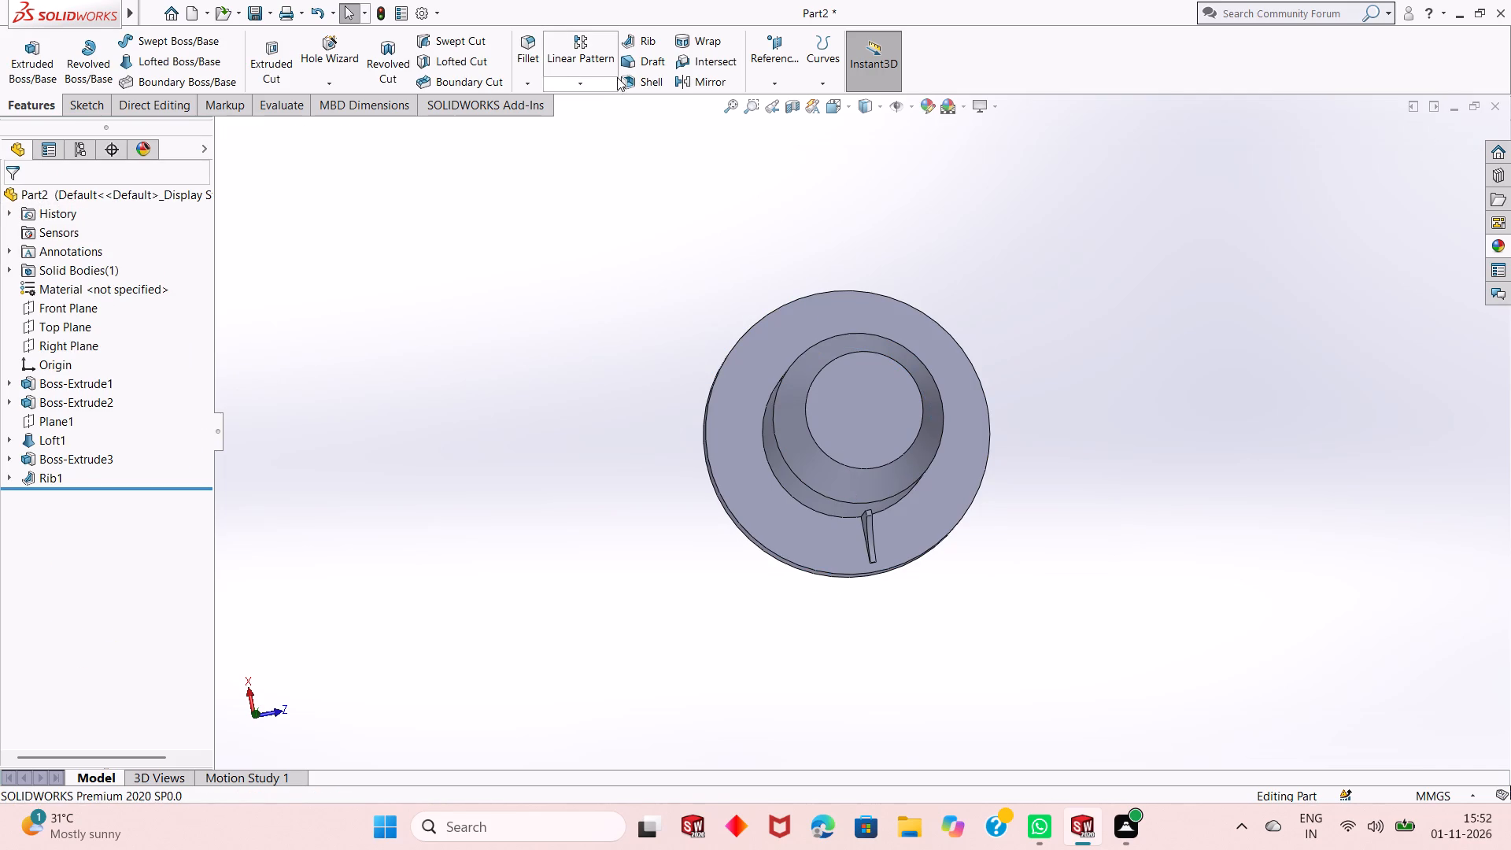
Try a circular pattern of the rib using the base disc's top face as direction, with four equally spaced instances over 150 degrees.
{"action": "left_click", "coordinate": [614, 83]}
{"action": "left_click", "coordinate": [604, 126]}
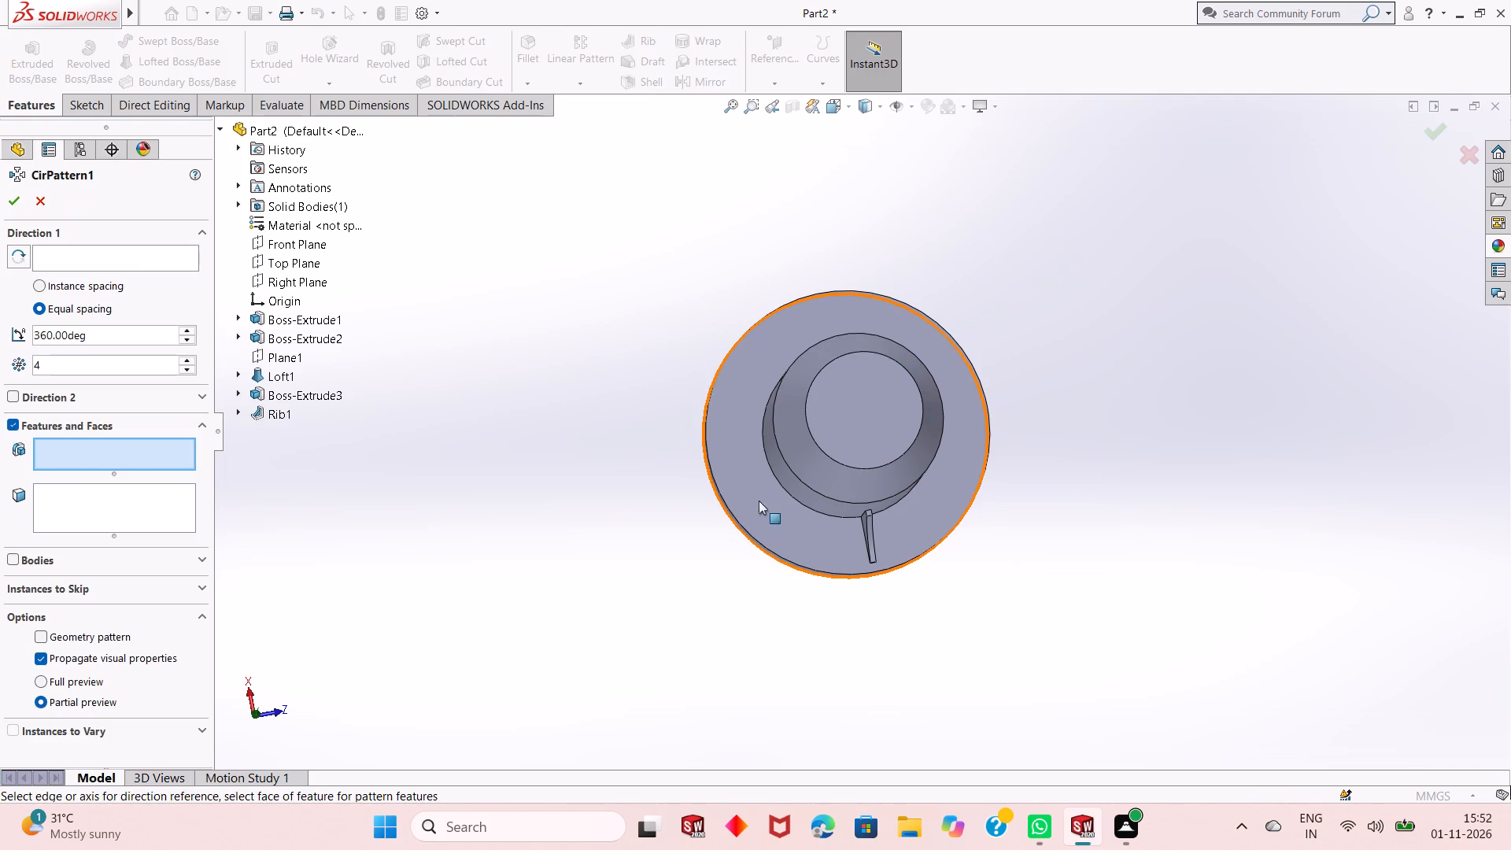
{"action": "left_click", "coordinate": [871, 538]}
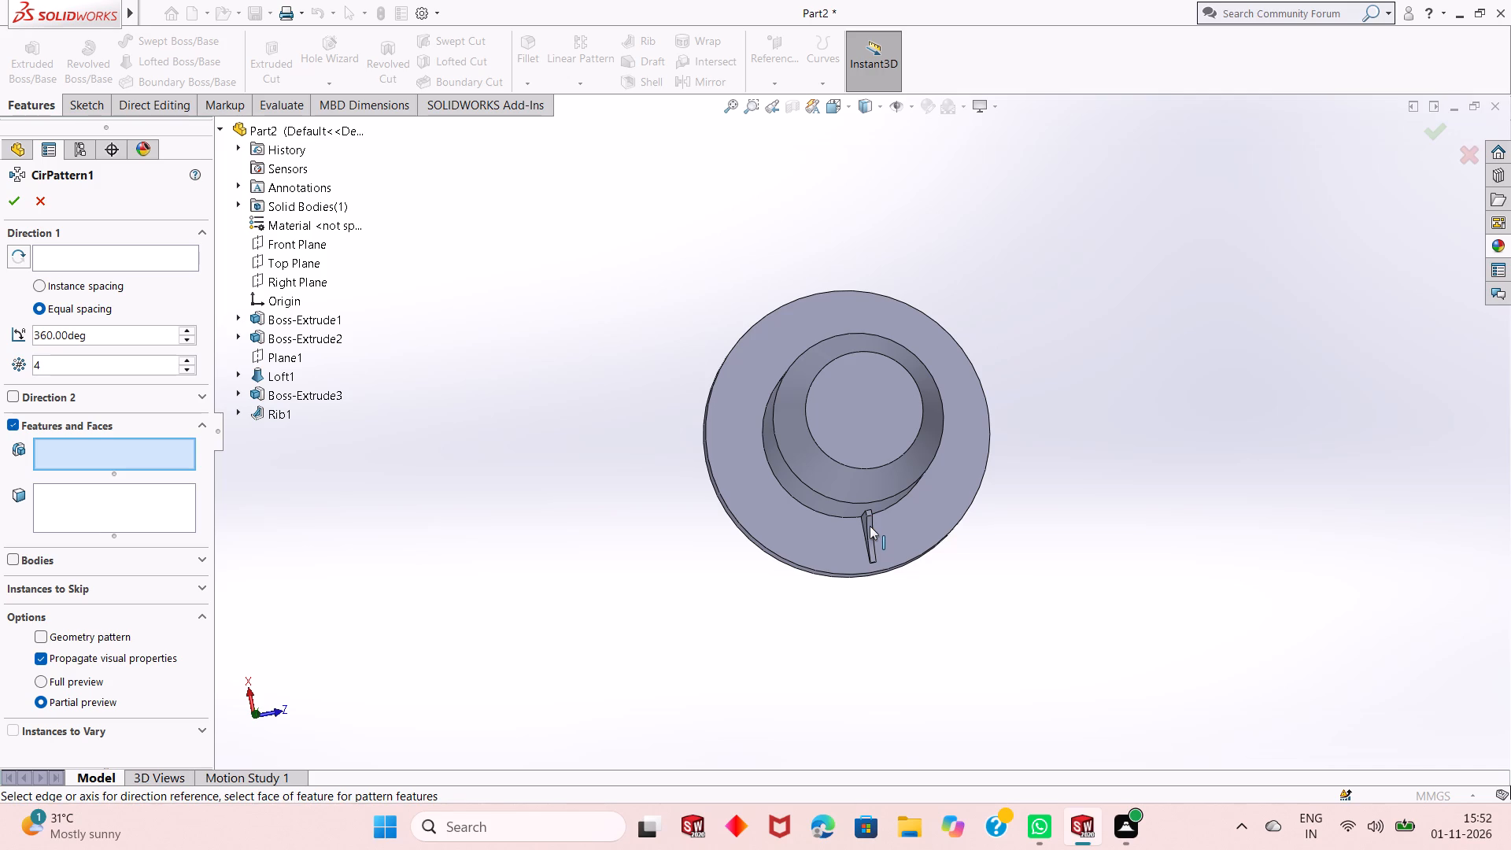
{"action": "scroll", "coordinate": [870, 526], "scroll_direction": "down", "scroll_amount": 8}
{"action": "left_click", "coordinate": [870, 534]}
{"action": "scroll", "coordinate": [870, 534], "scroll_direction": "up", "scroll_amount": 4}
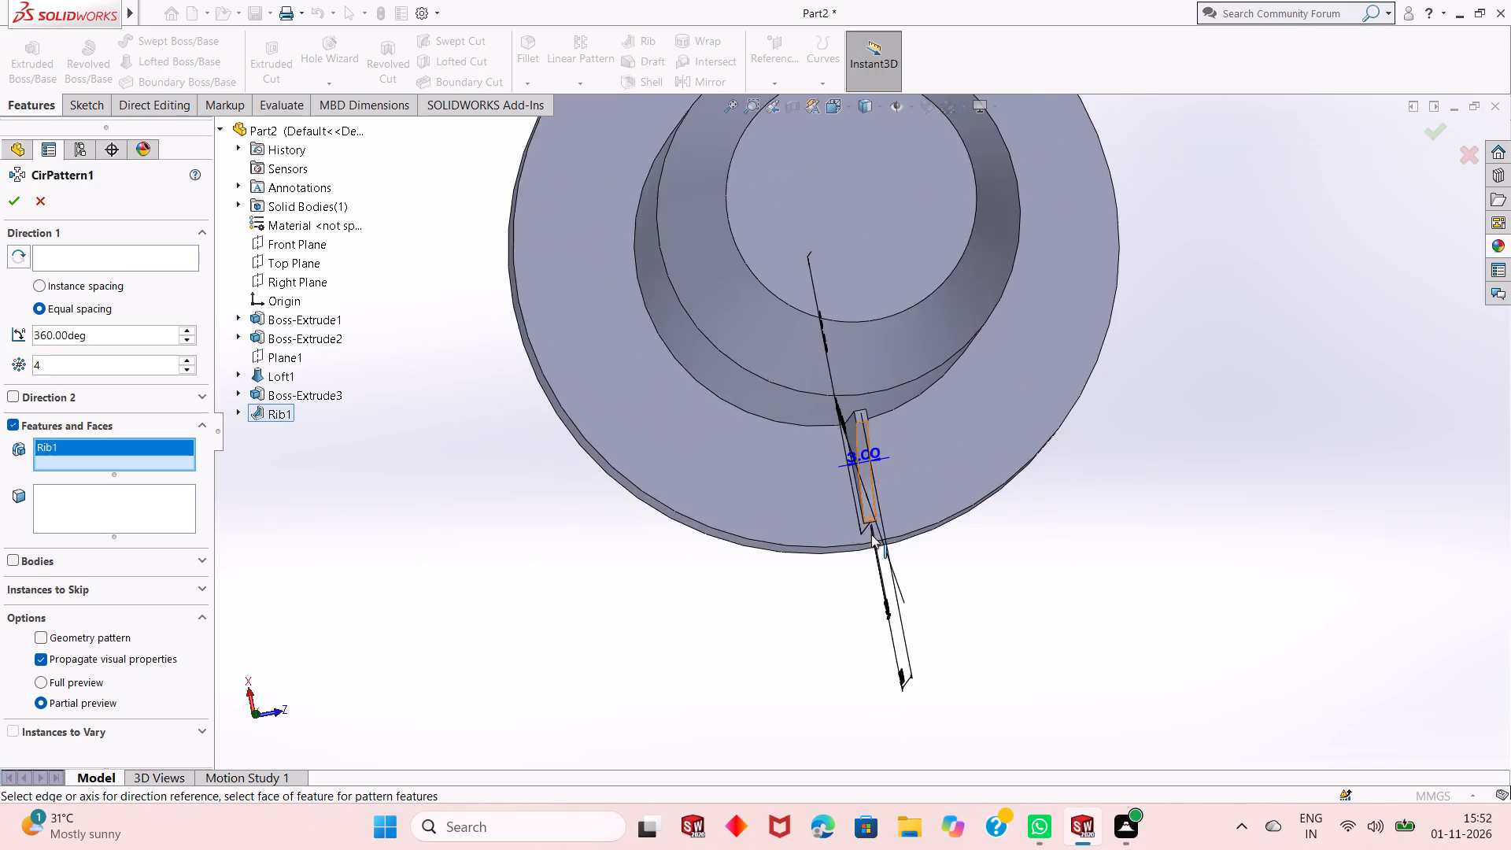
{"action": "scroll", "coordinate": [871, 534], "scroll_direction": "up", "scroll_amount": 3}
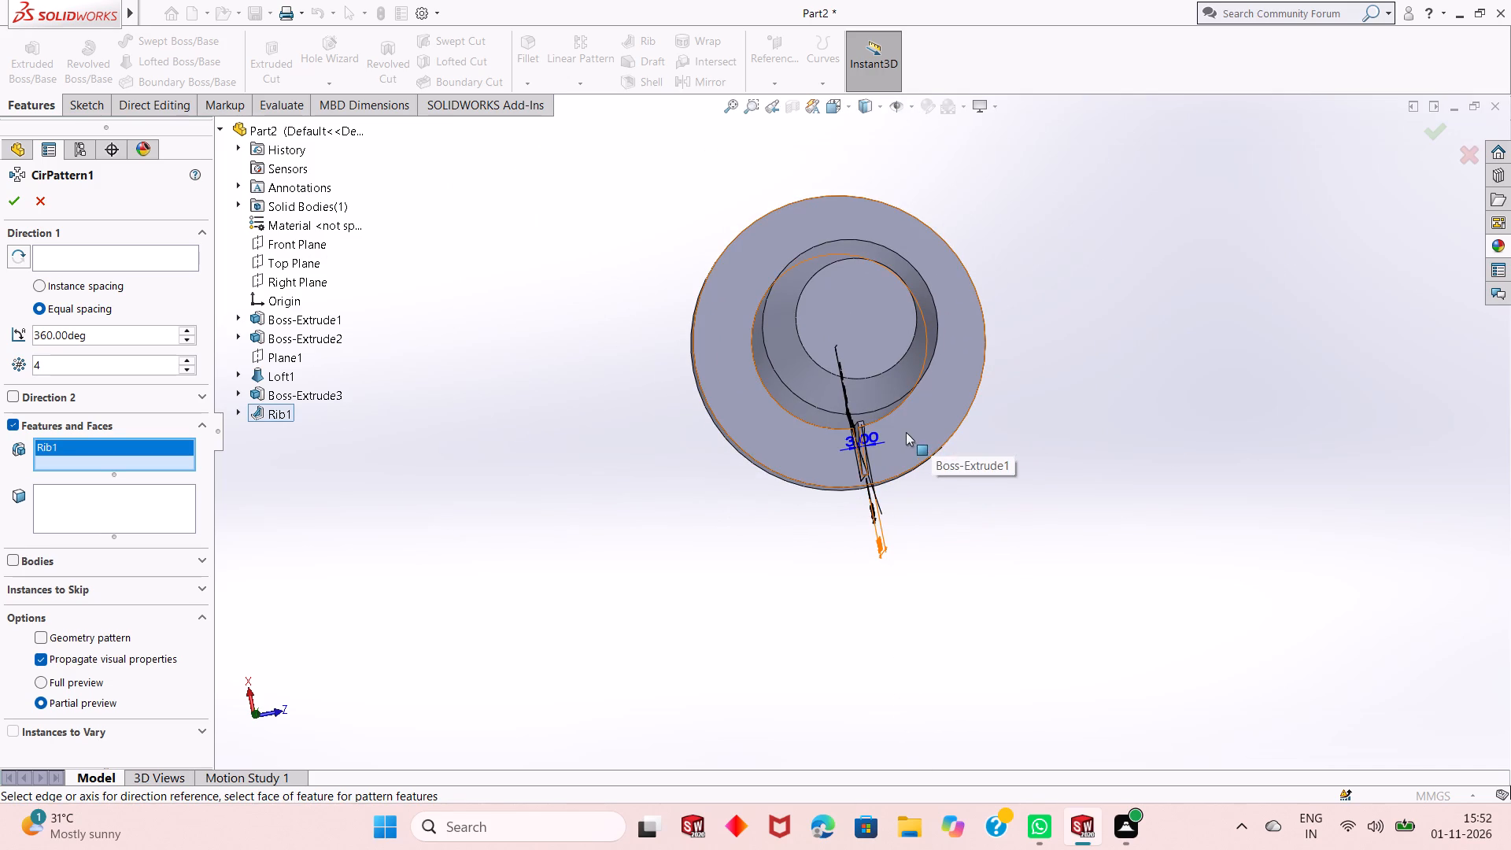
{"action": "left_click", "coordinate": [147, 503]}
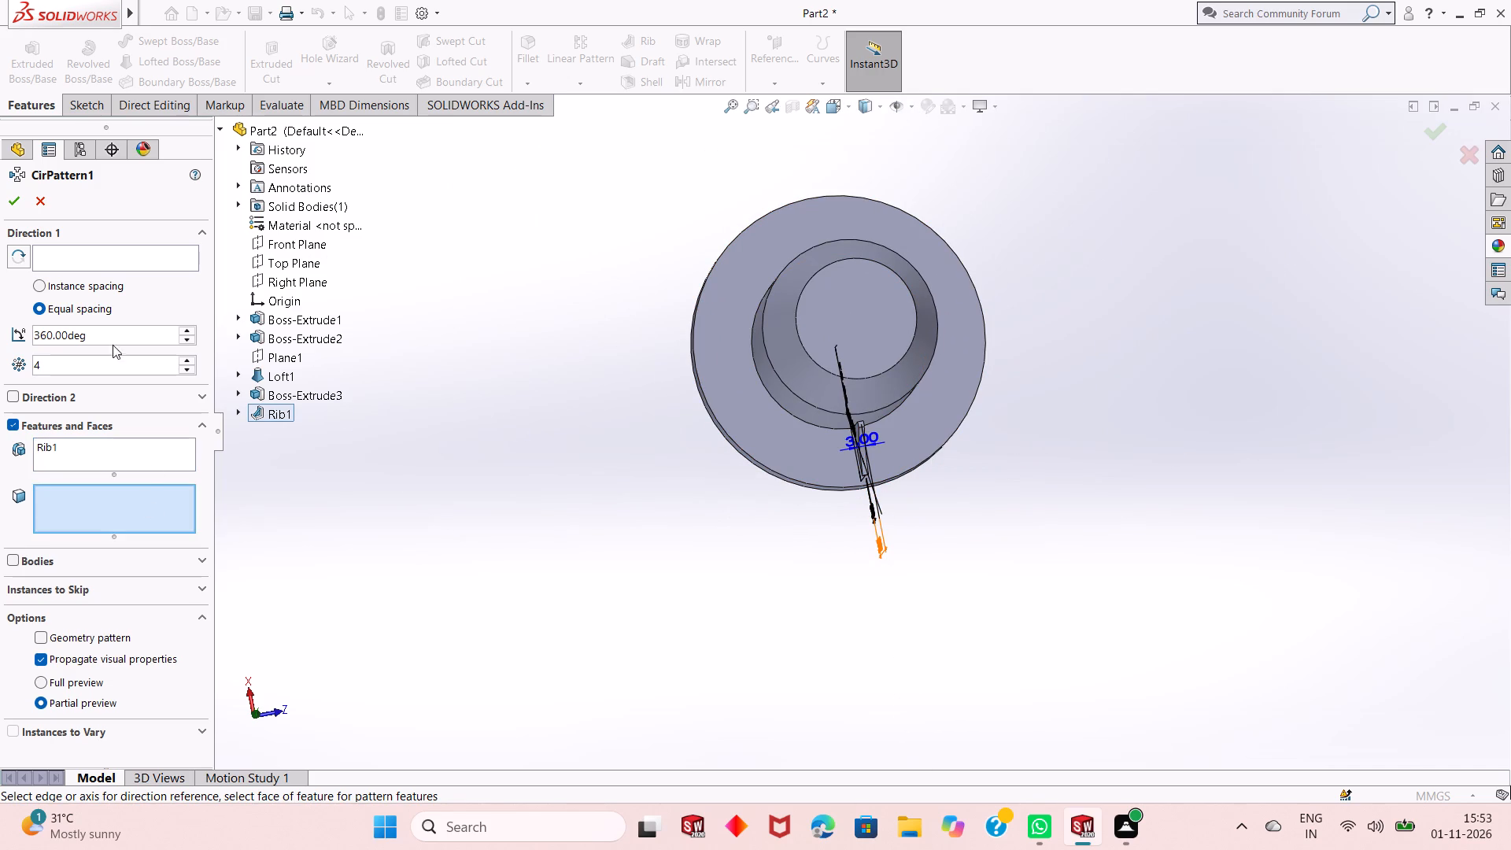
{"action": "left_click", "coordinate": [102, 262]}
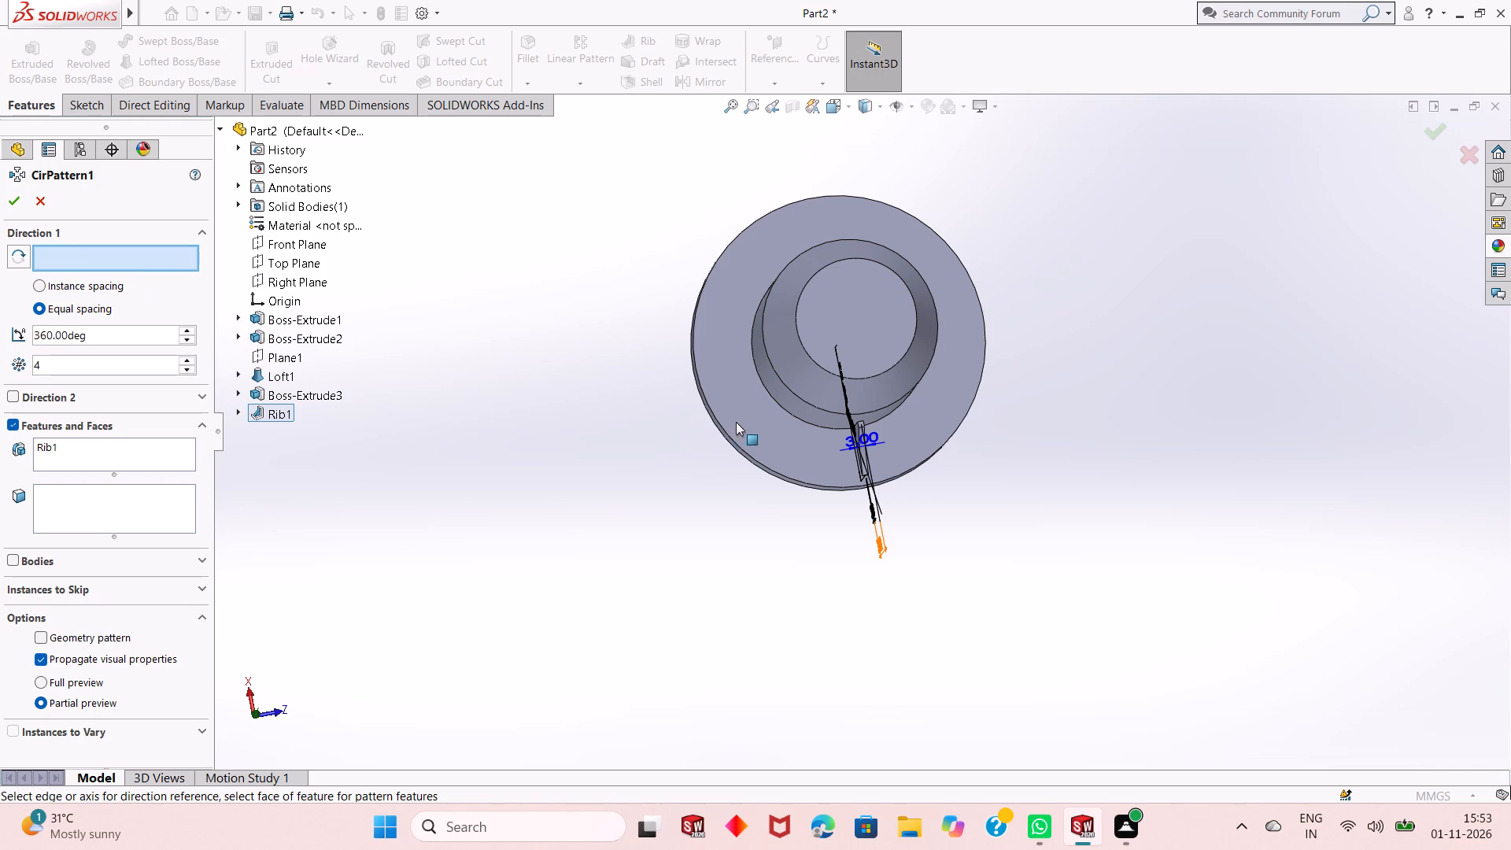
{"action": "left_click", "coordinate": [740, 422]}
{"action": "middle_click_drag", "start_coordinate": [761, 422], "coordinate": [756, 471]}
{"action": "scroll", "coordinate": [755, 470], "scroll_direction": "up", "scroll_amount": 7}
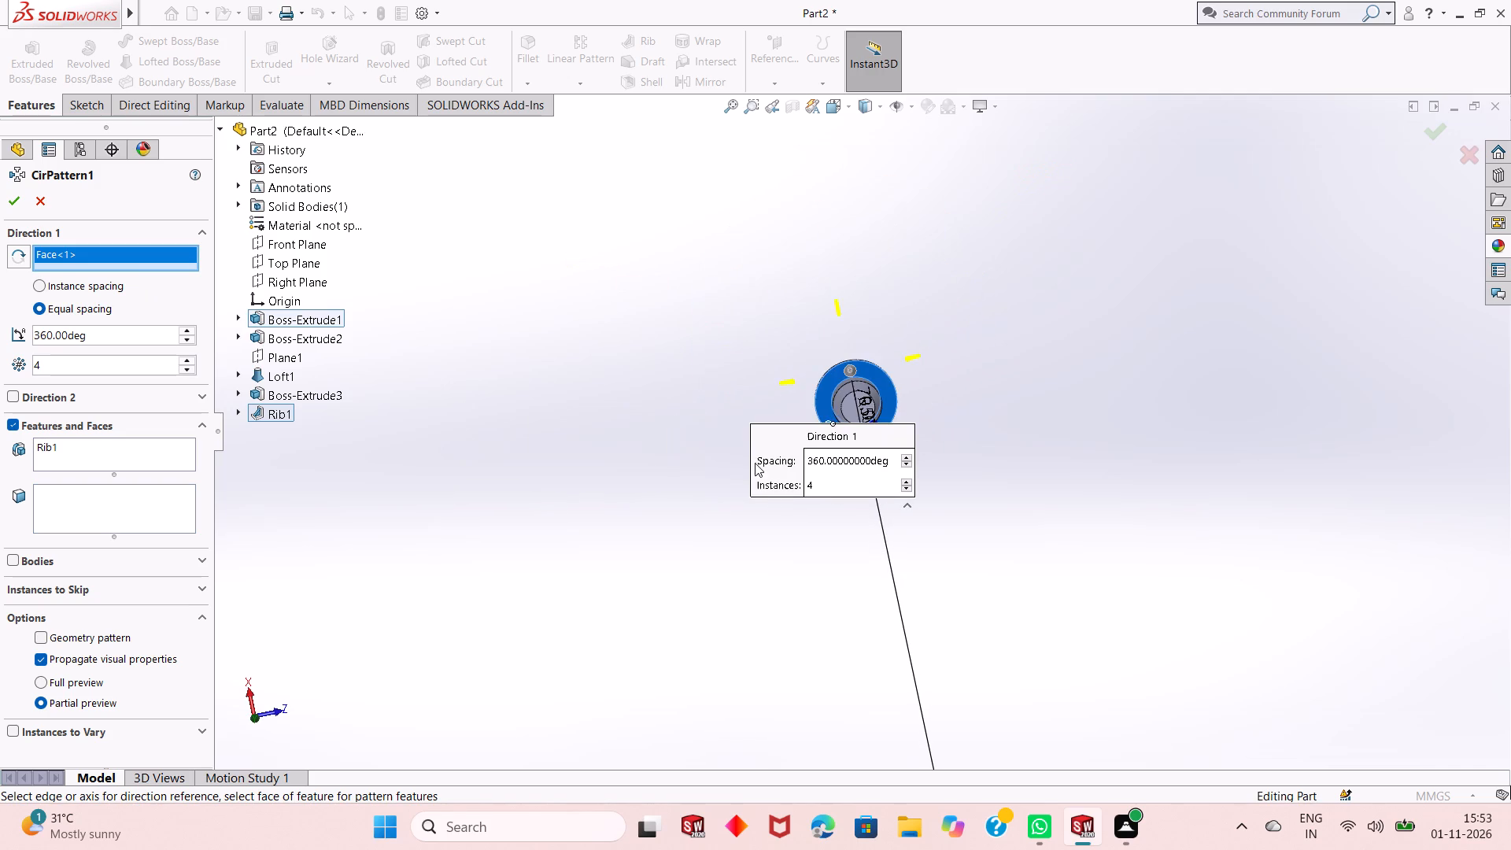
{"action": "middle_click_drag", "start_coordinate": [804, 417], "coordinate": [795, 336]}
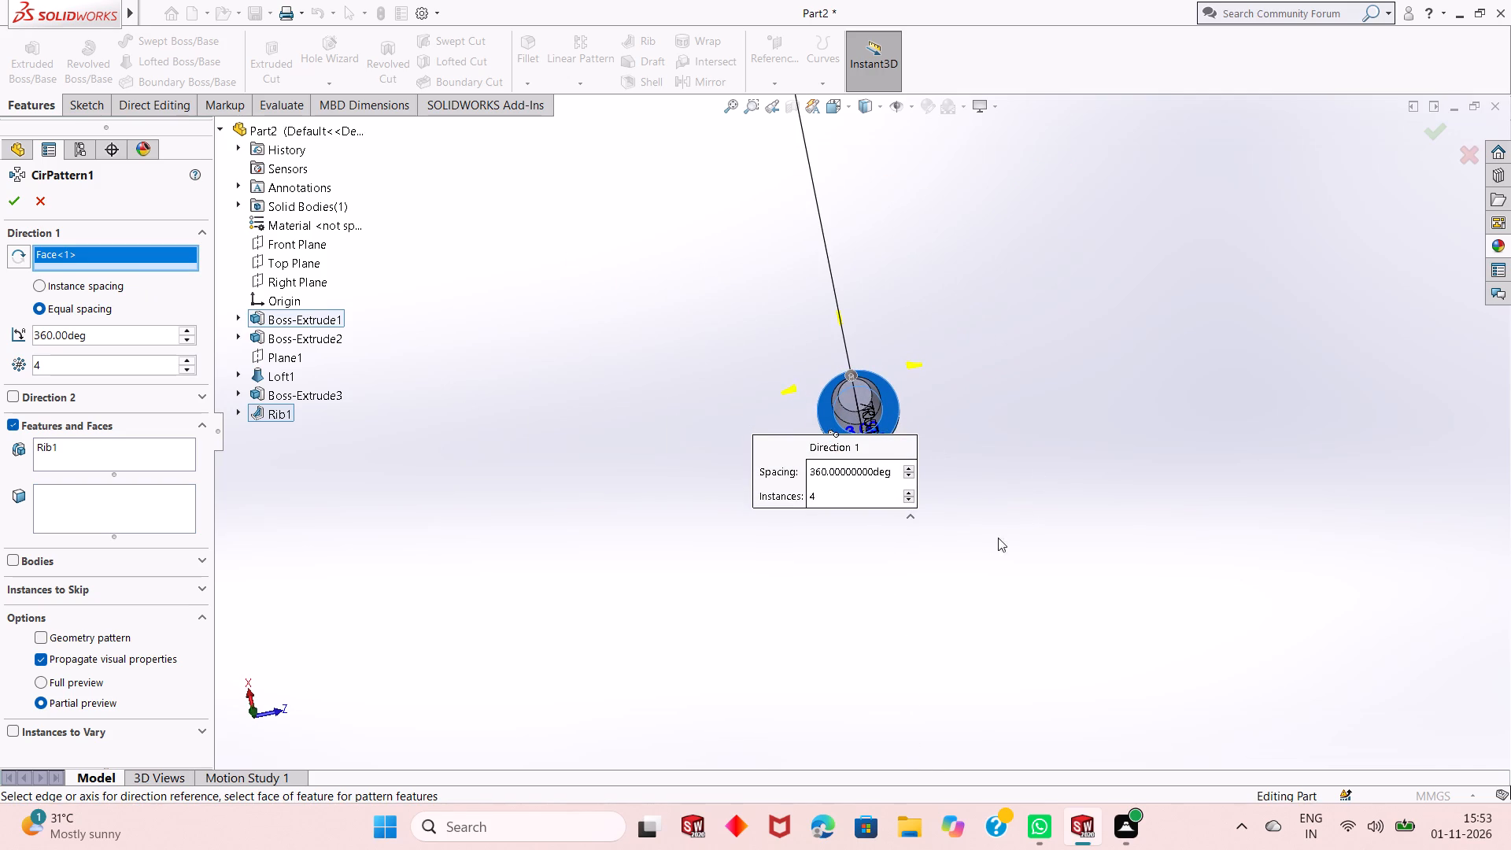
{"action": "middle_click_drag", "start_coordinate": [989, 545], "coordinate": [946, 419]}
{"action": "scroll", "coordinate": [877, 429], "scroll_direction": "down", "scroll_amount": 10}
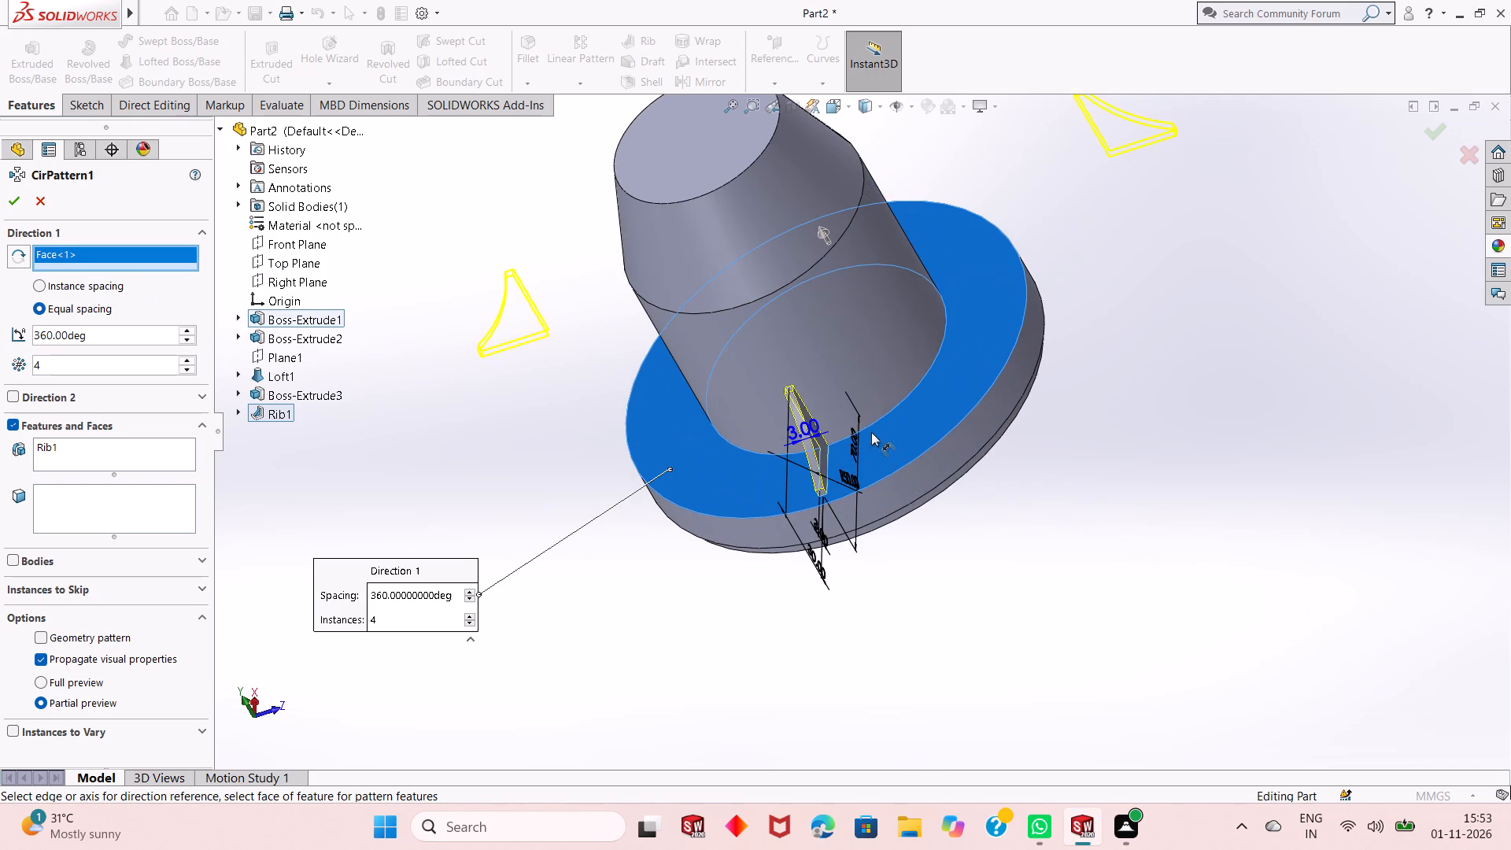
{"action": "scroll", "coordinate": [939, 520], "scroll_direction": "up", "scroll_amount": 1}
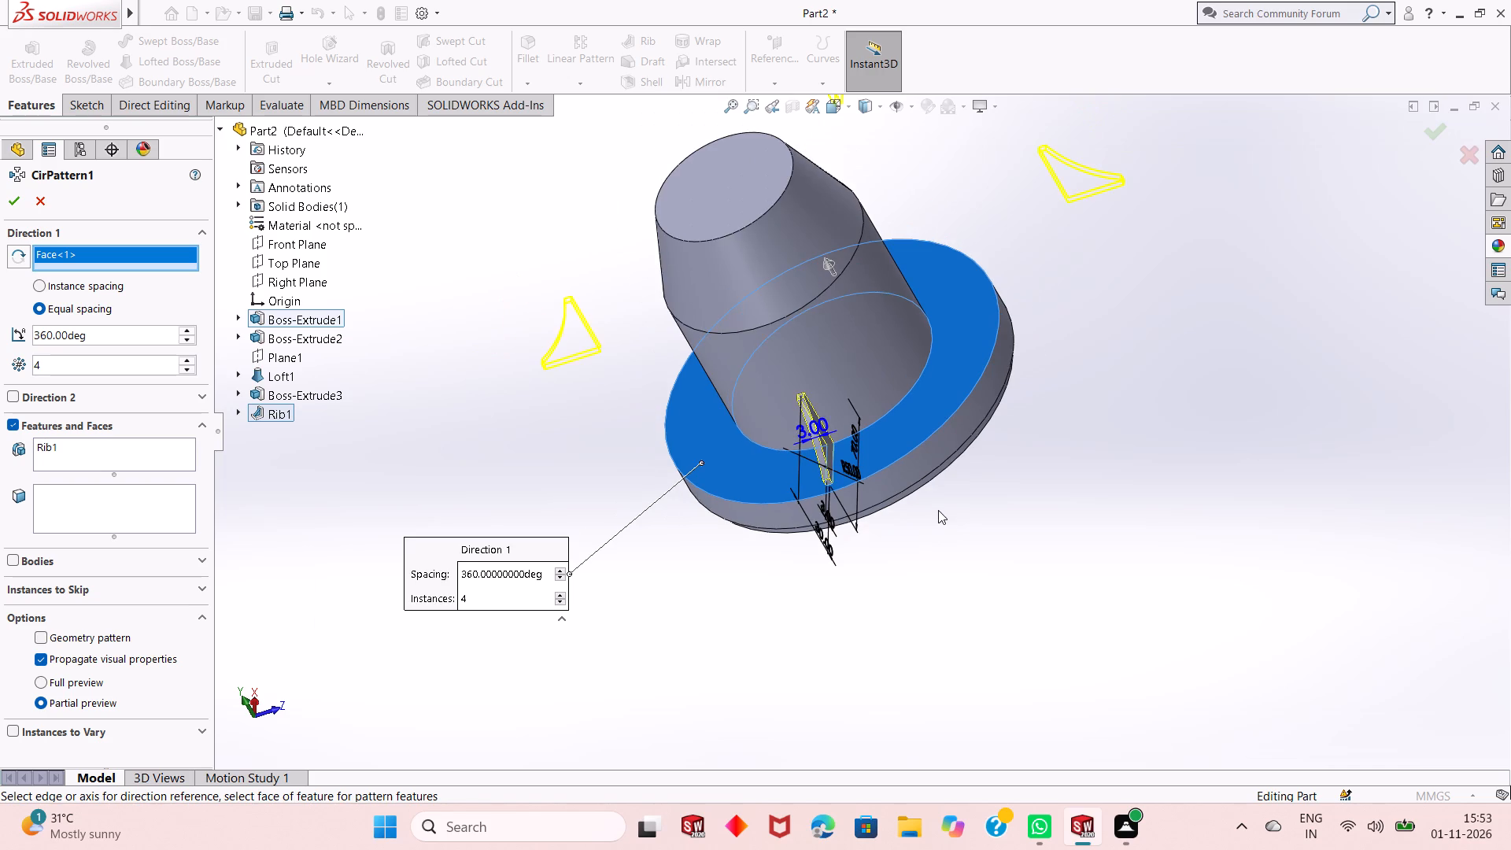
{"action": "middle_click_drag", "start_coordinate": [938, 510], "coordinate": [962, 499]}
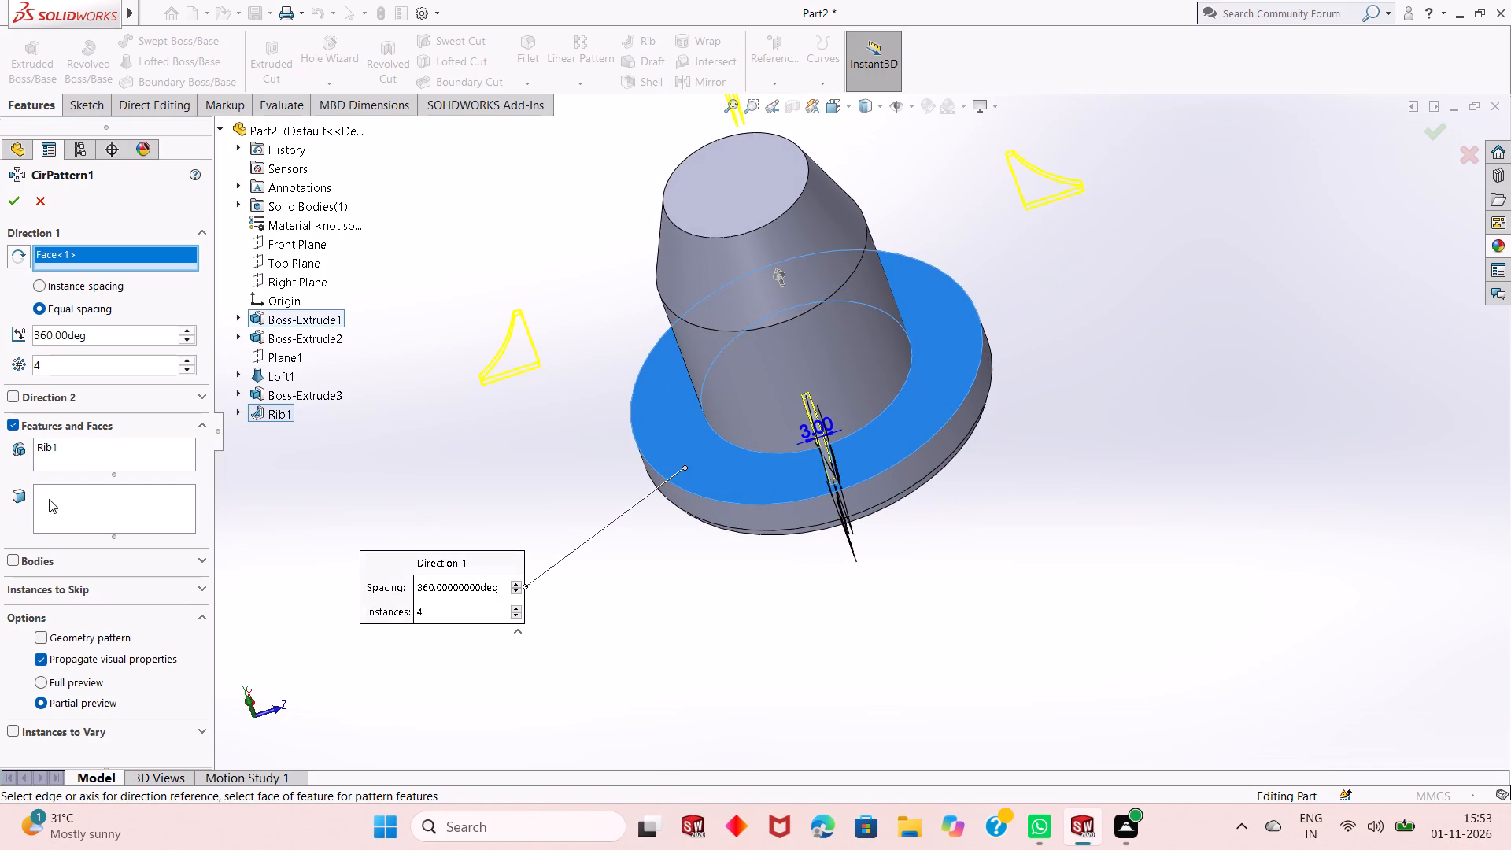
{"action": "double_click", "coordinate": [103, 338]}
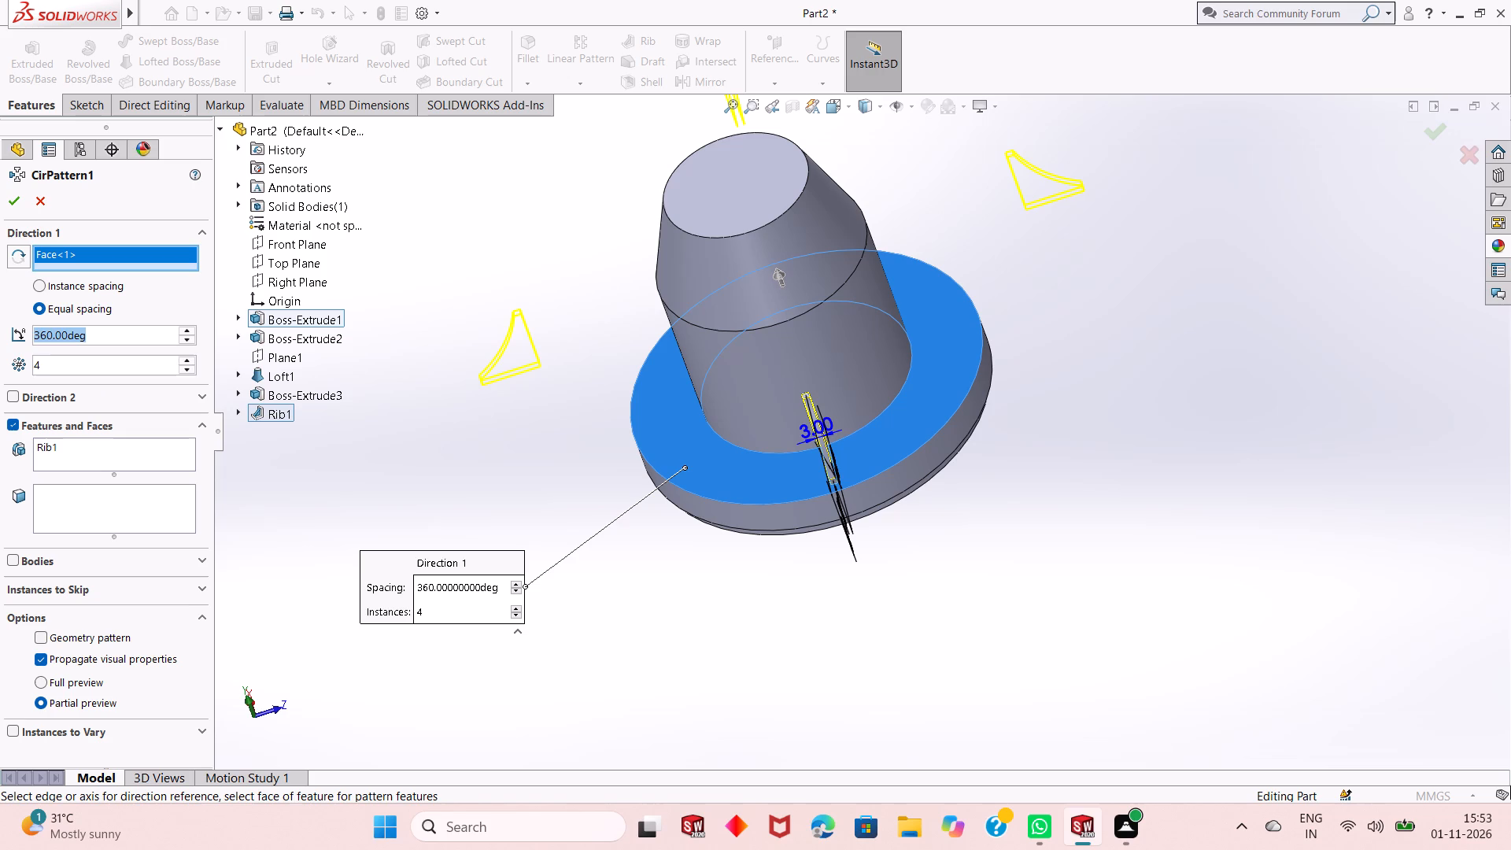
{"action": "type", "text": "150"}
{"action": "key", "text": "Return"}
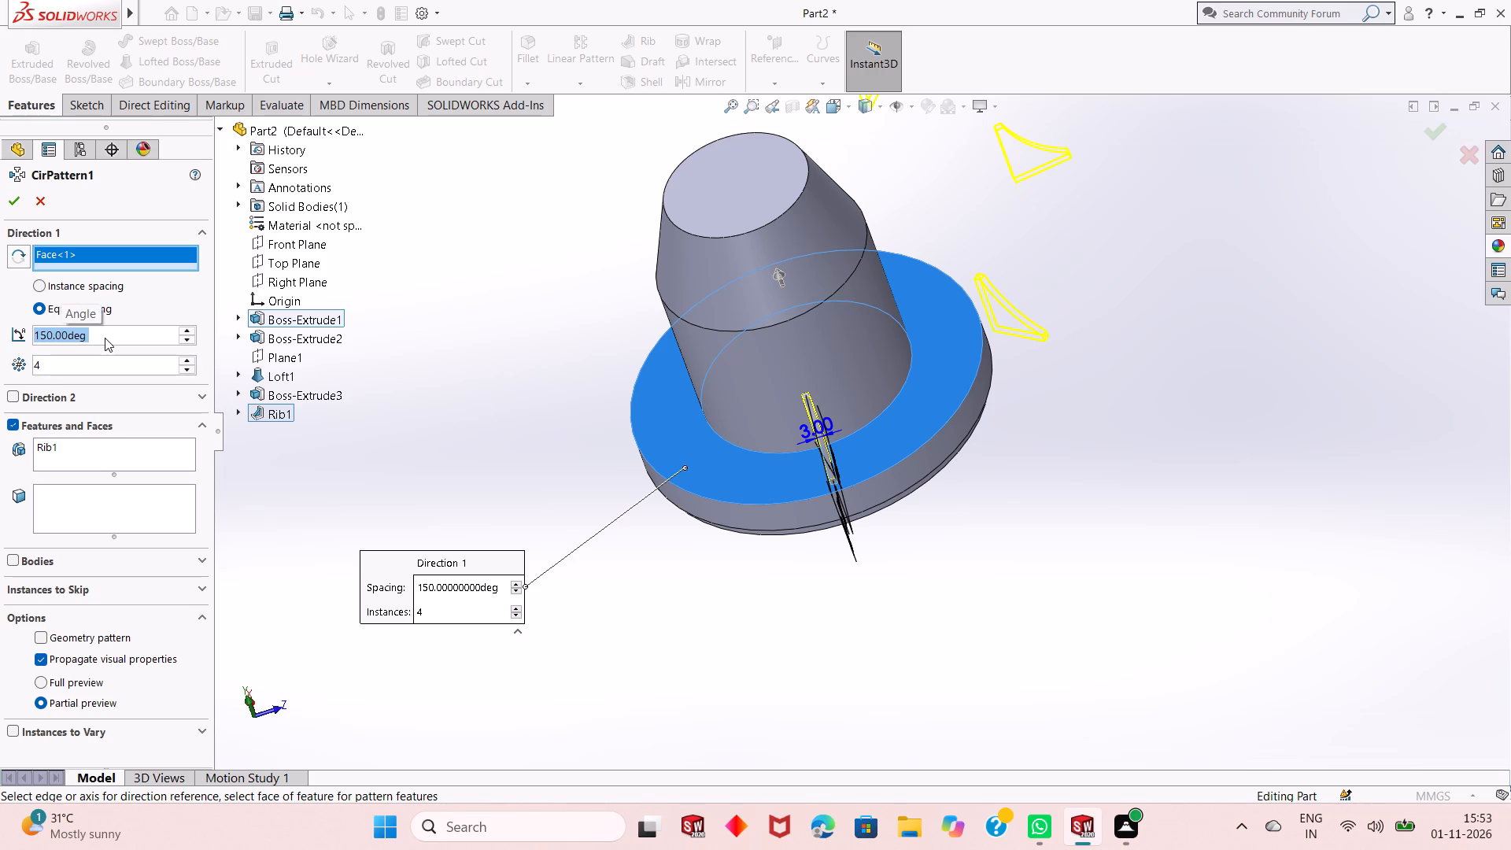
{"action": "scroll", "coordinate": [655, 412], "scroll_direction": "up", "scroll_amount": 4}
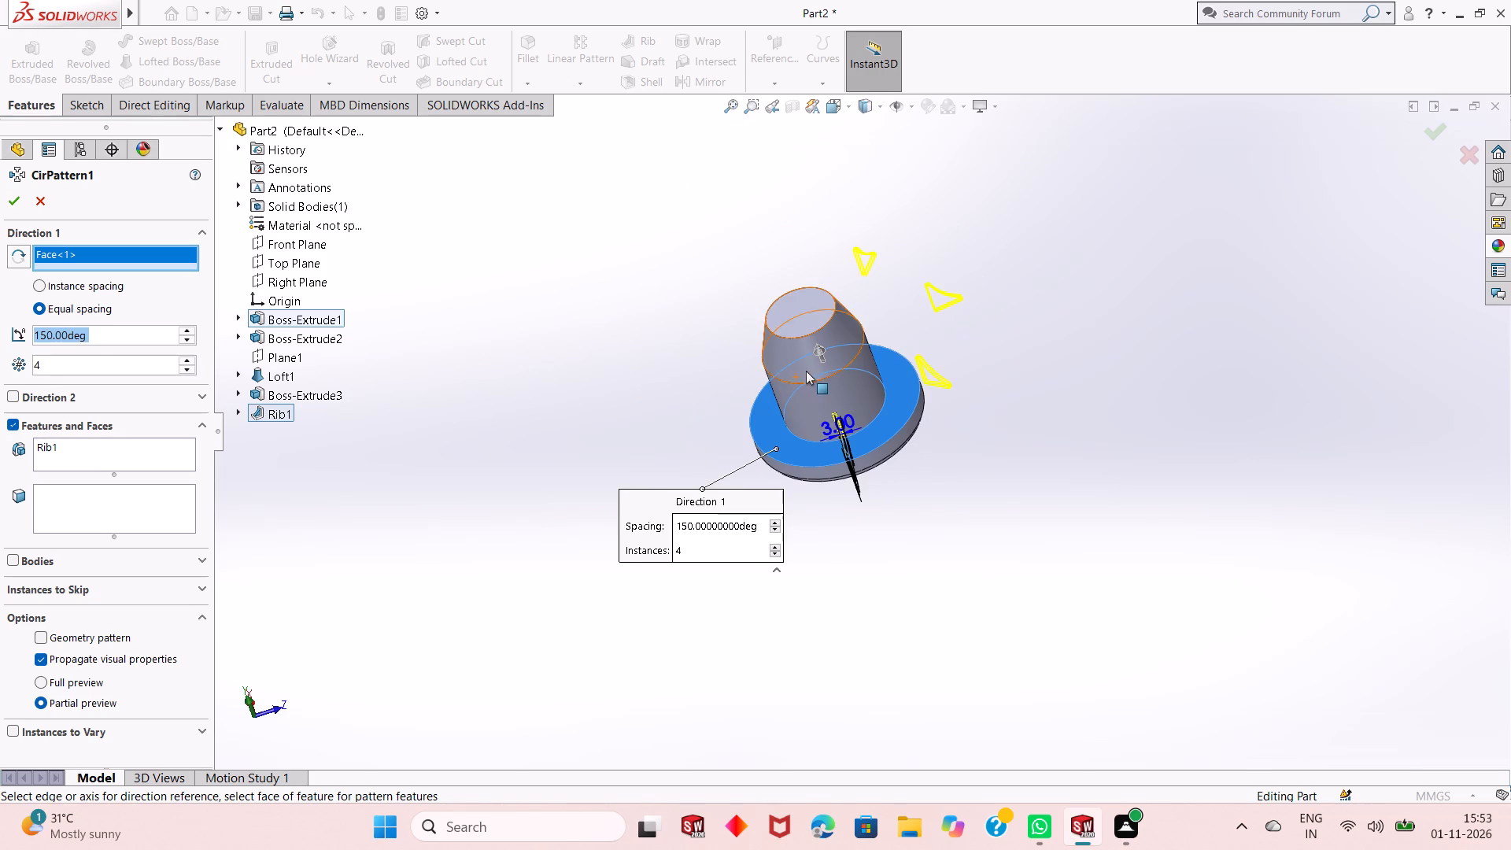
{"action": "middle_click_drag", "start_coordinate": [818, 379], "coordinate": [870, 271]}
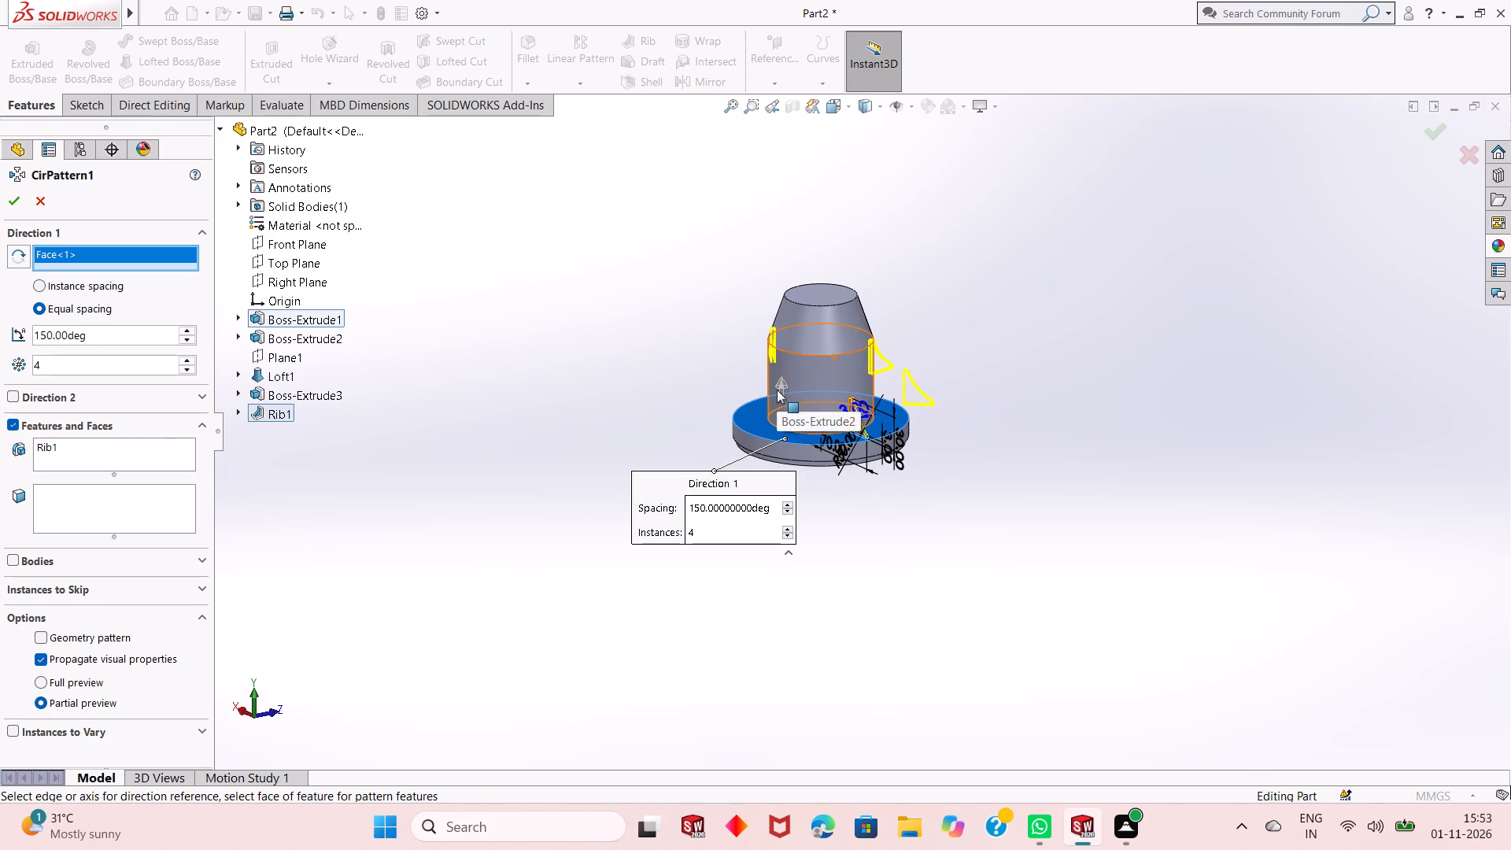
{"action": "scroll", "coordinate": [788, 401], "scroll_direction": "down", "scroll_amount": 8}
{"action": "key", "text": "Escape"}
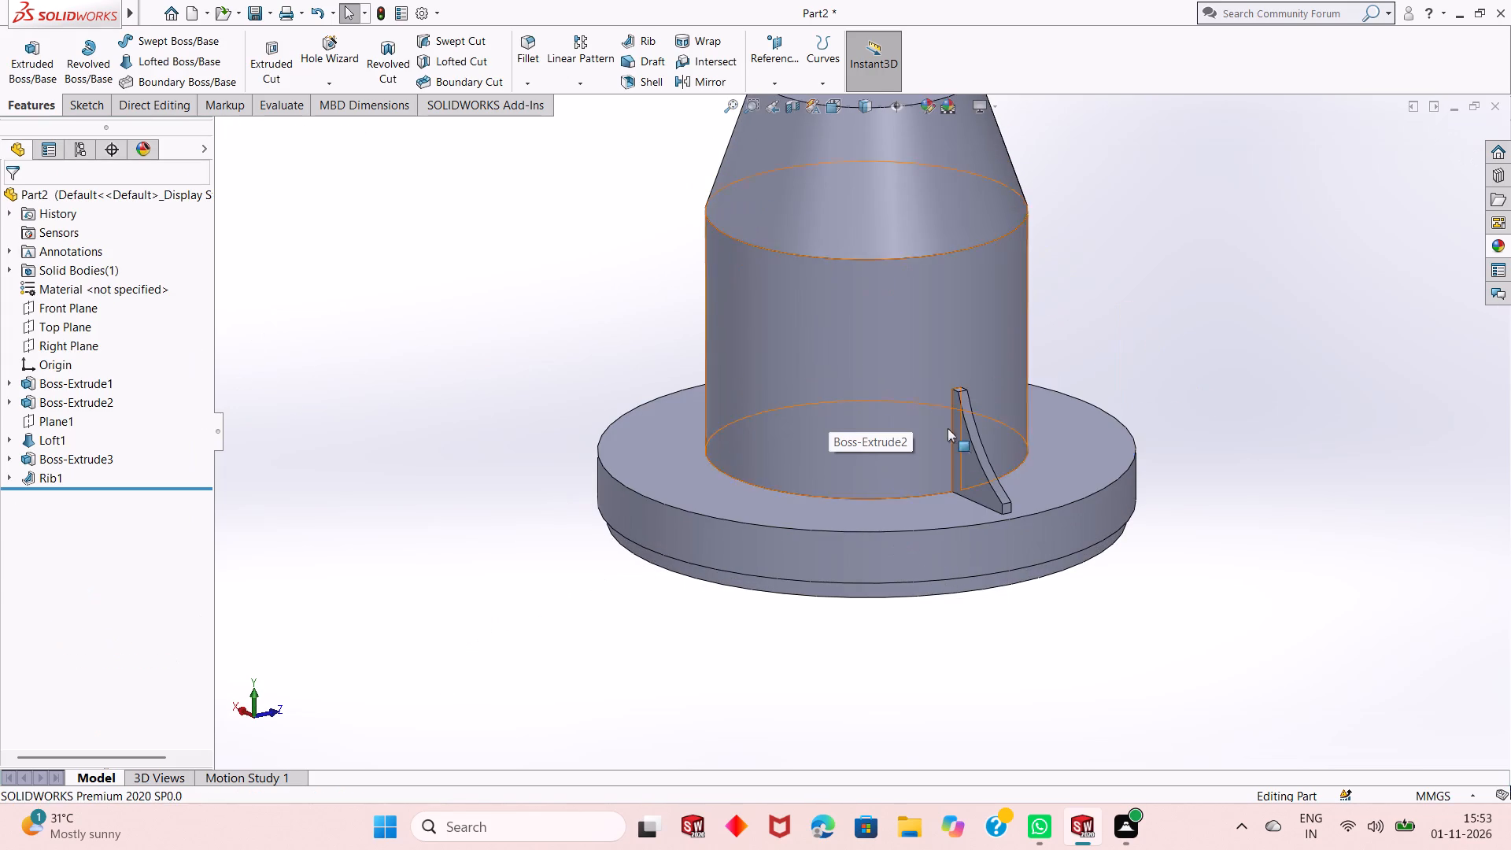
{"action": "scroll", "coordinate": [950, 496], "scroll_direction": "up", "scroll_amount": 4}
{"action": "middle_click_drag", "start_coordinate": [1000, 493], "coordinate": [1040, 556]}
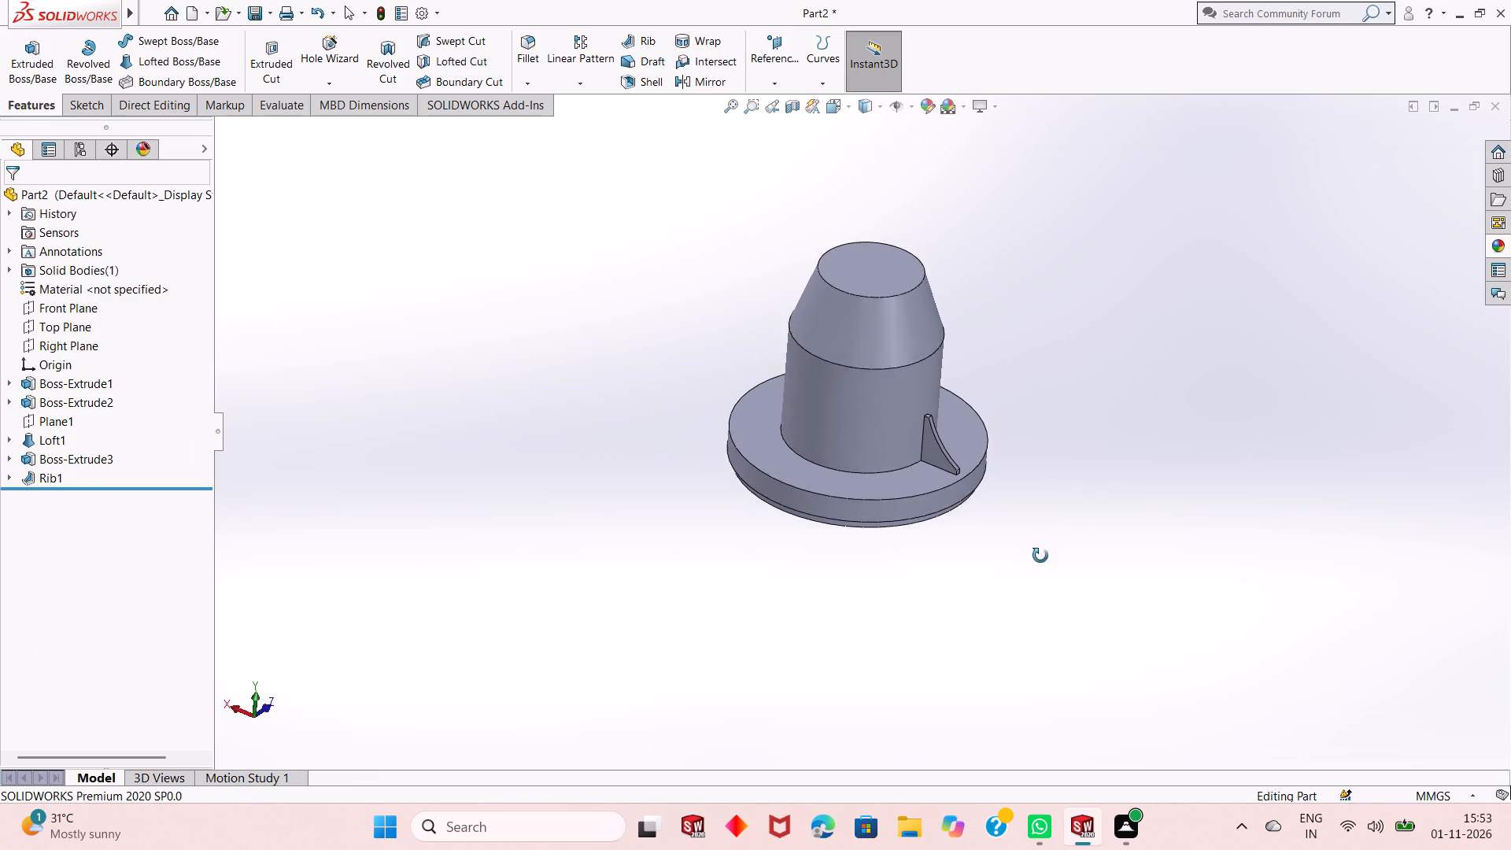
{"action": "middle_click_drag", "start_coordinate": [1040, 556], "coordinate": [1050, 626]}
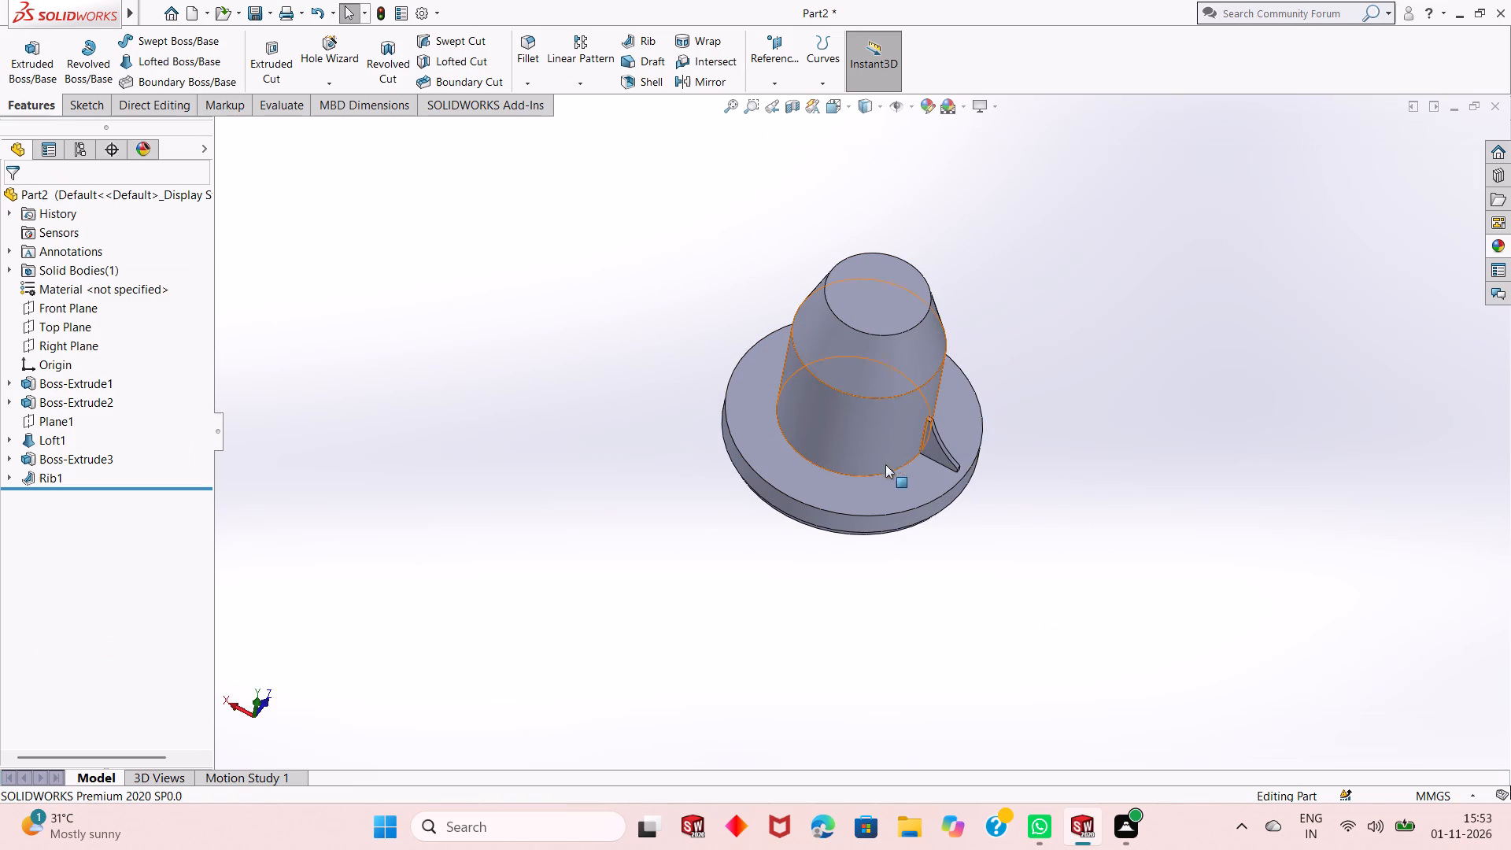
Set up a circular pattern of the rib around the cylinder's outer face, equally spaced over 360 degrees.
{"action": "scroll", "coordinate": [873, 471], "scroll_direction": "up", "scroll_amount": 2}
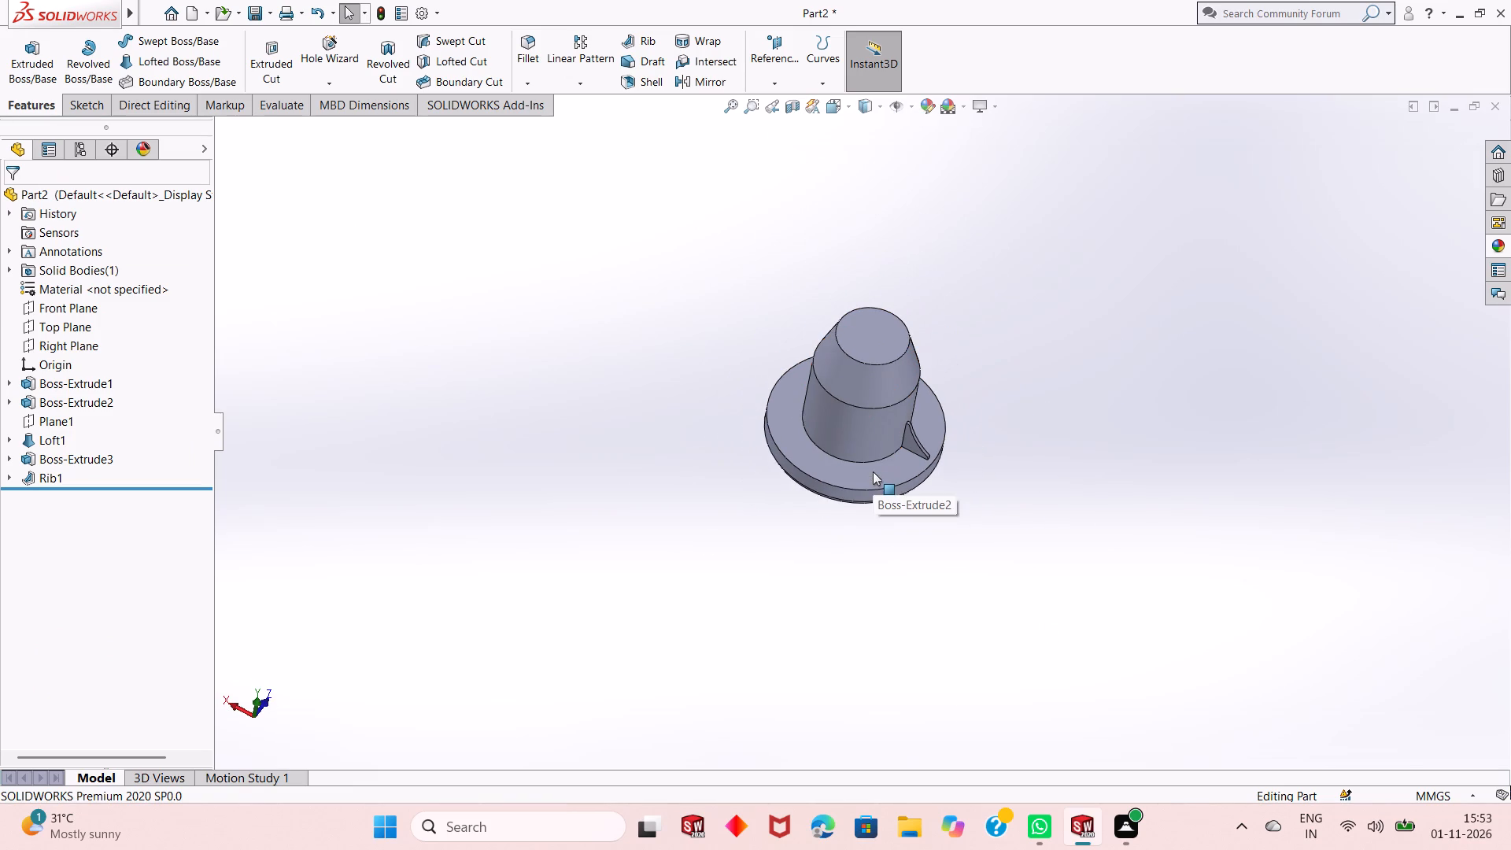
{"action": "middle_click_drag", "start_coordinate": [900, 623], "coordinate": [884, 296]}
{"action": "middle_click", "coordinate": [884, 290]}
{"action": "middle_click", "coordinate": [884, 288]}
{"action": "middle_click_drag", "start_coordinate": [887, 320], "coordinate": [900, 490]}
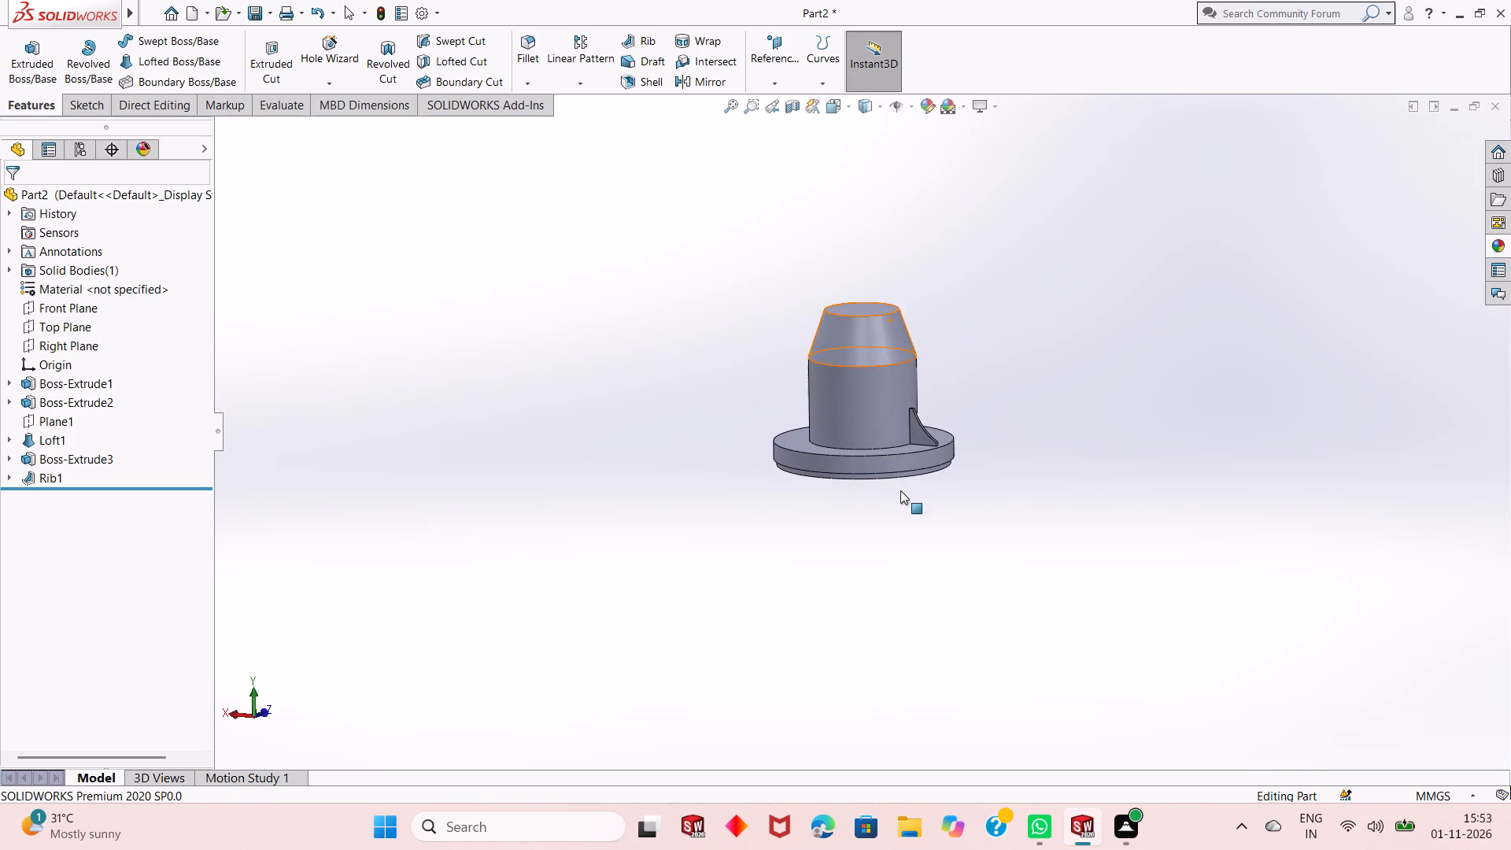
{"action": "scroll", "coordinate": [918, 349], "scroll_direction": "down", "scroll_amount": 3}
{"action": "middle_click_drag", "start_coordinate": [879, 449], "coordinate": [877, 512]}
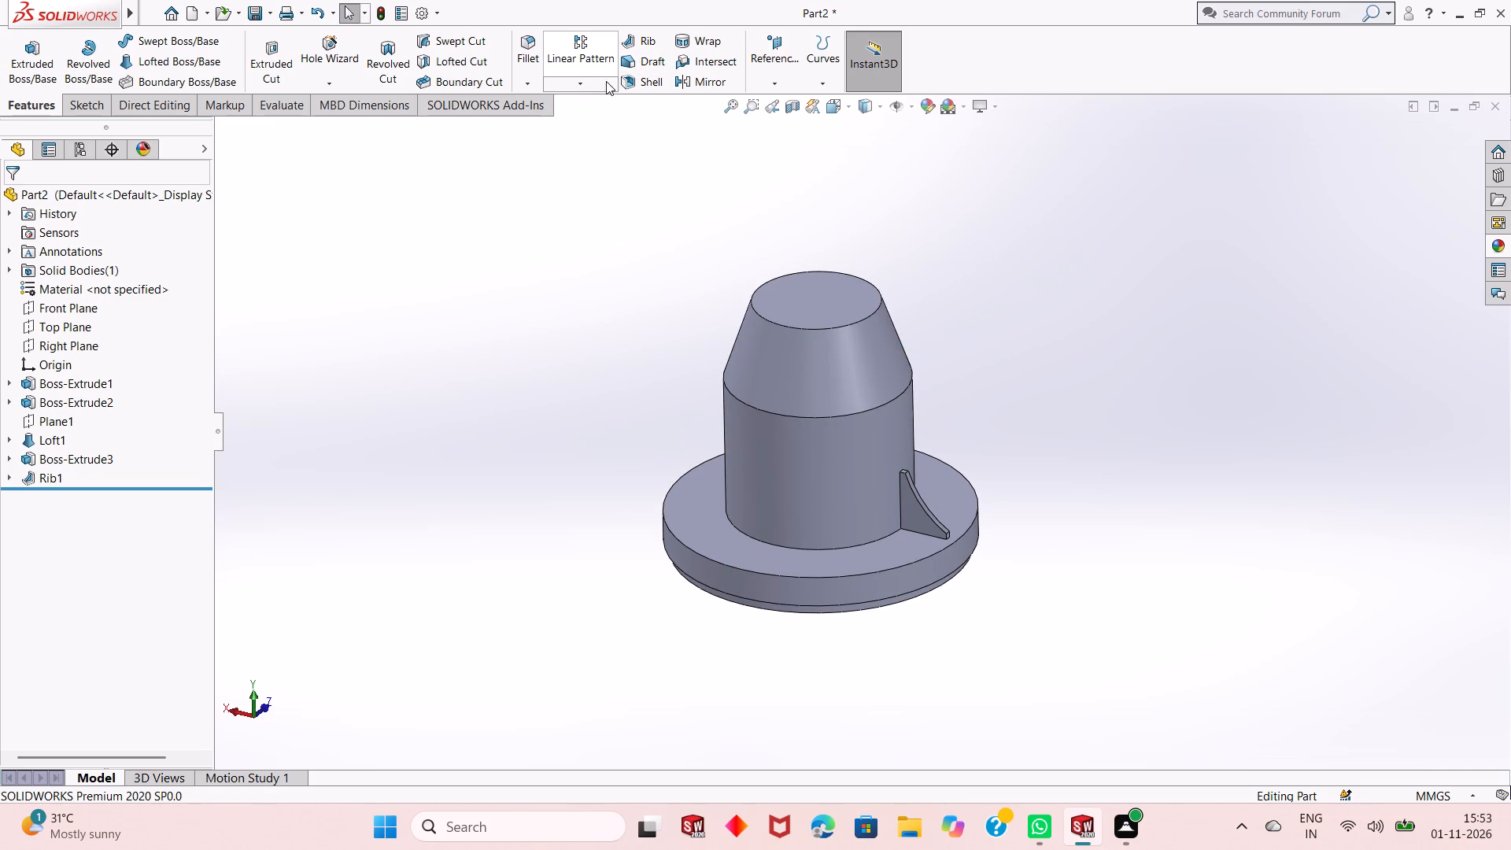
{"action": "left_click", "coordinate": [593, 88]}
{"action": "left_click", "coordinate": [608, 127]}
{"action": "left_click", "coordinate": [722, 531]}
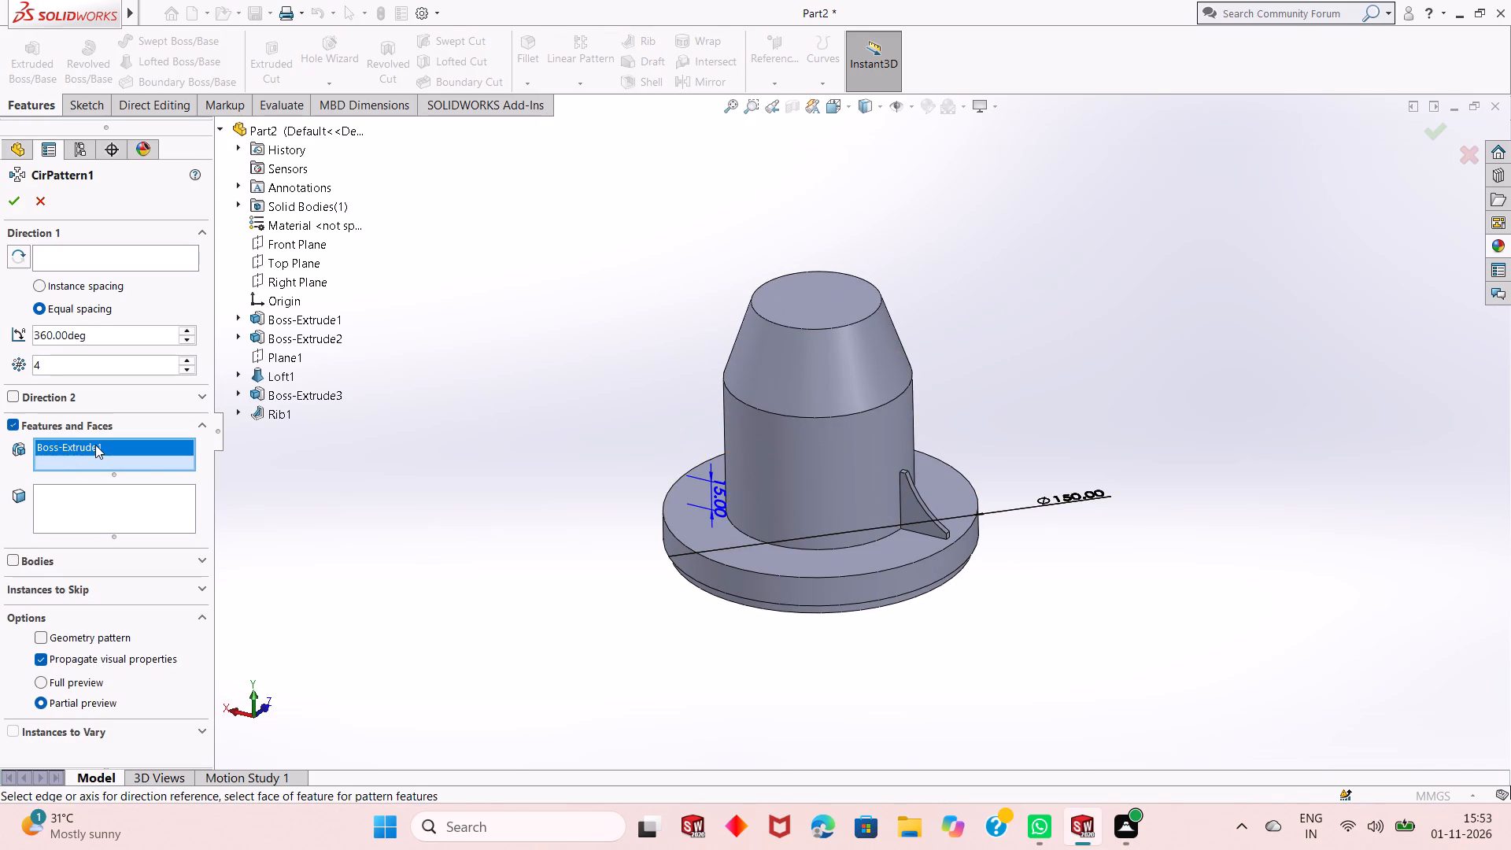
{"action": "right_click", "coordinate": [95, 445]}
{"action": "left_click", "coordinate": [112, 475]}
{"action": "left_click", "coordinate": [124, 264]}
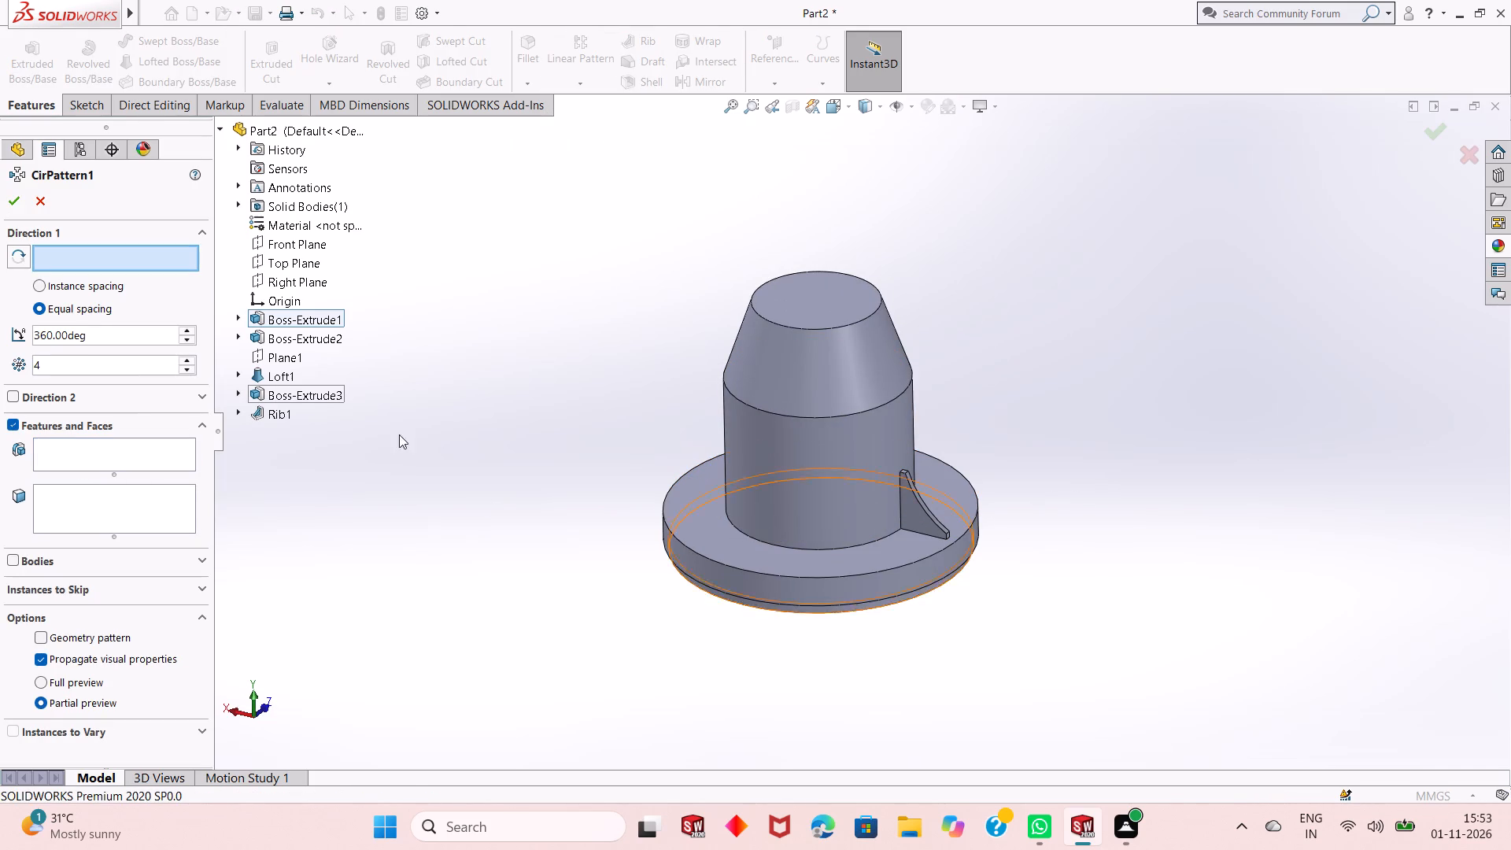
{"action": "left_click", "coordinate": [808, 501]}
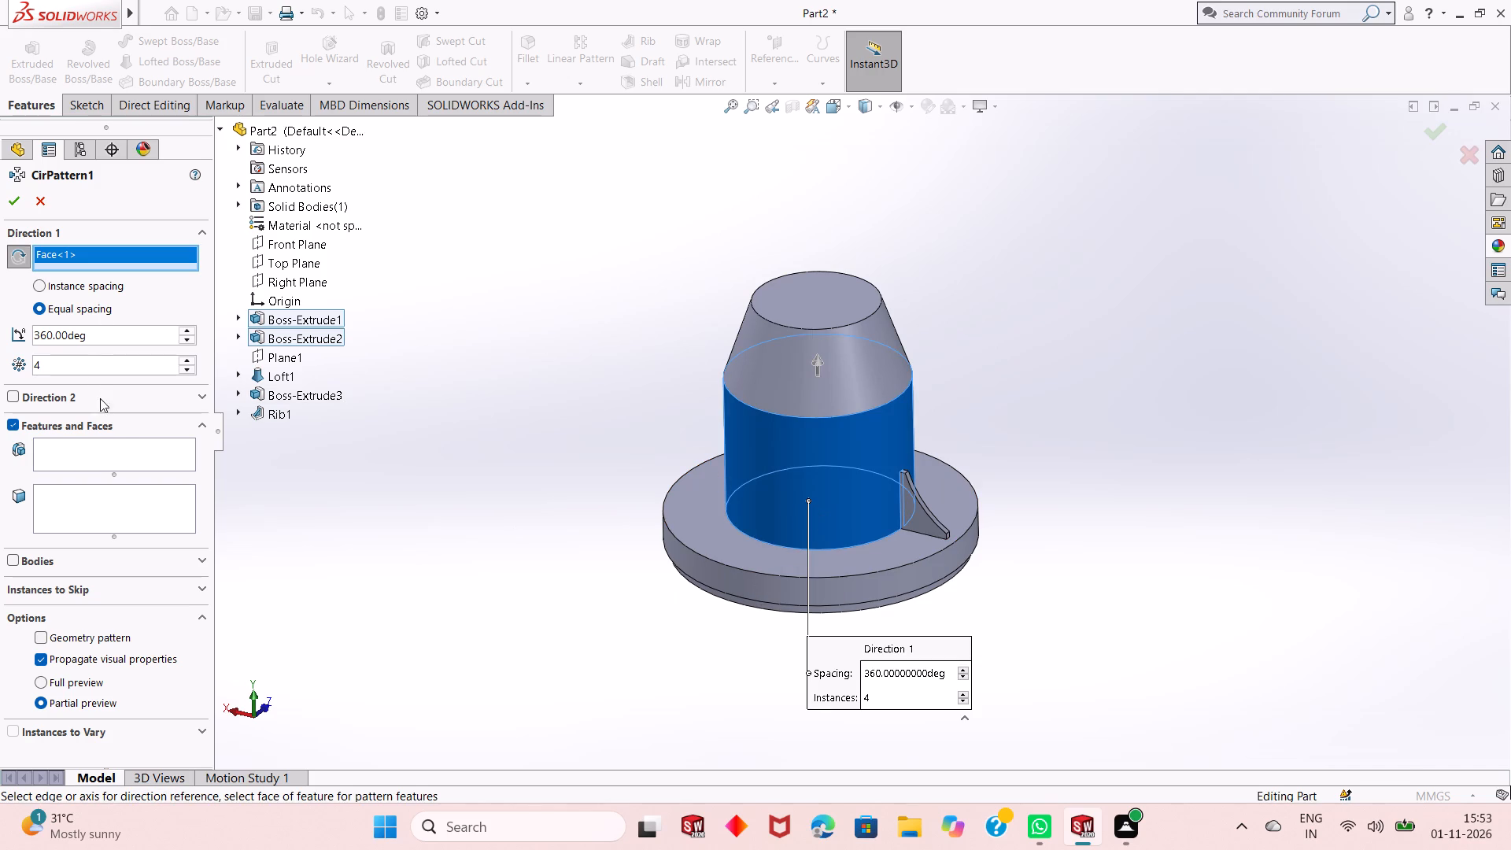
{"action": "left_click", "coordinate": [127, 454]}
{"action": "left_click", "coordinate": [914, 511]}
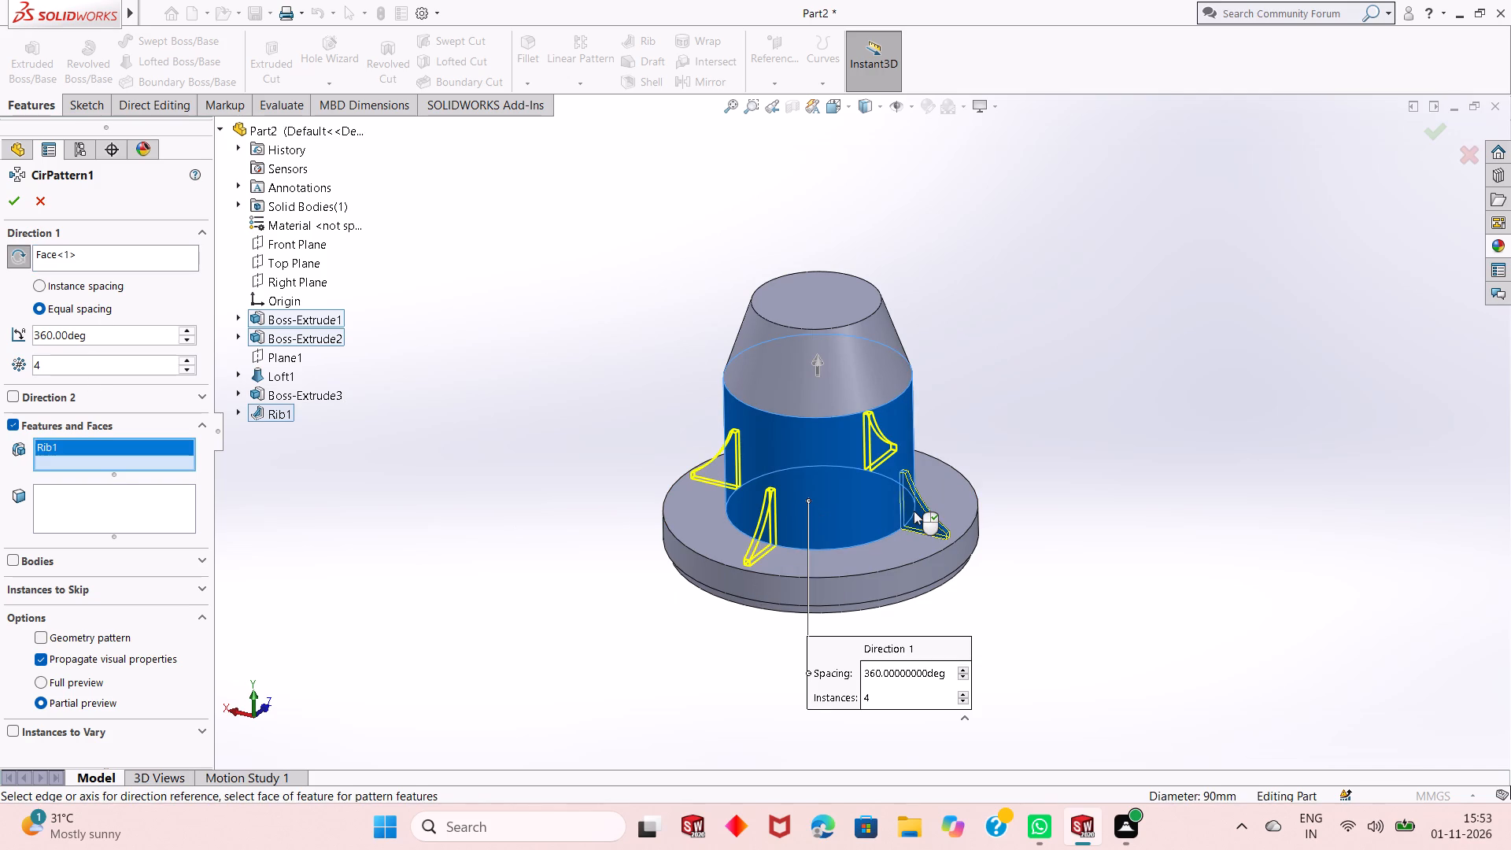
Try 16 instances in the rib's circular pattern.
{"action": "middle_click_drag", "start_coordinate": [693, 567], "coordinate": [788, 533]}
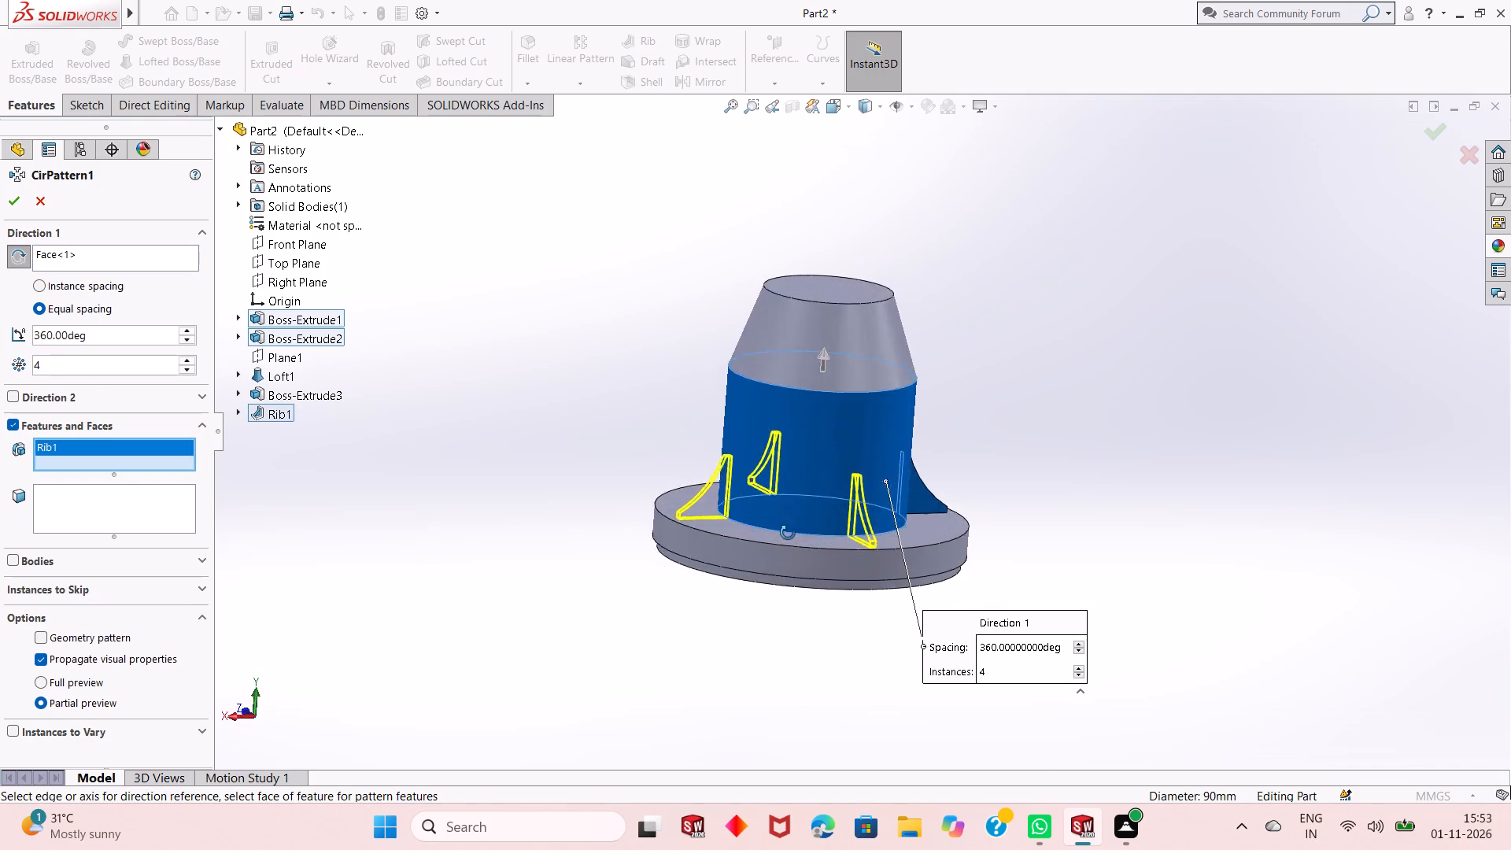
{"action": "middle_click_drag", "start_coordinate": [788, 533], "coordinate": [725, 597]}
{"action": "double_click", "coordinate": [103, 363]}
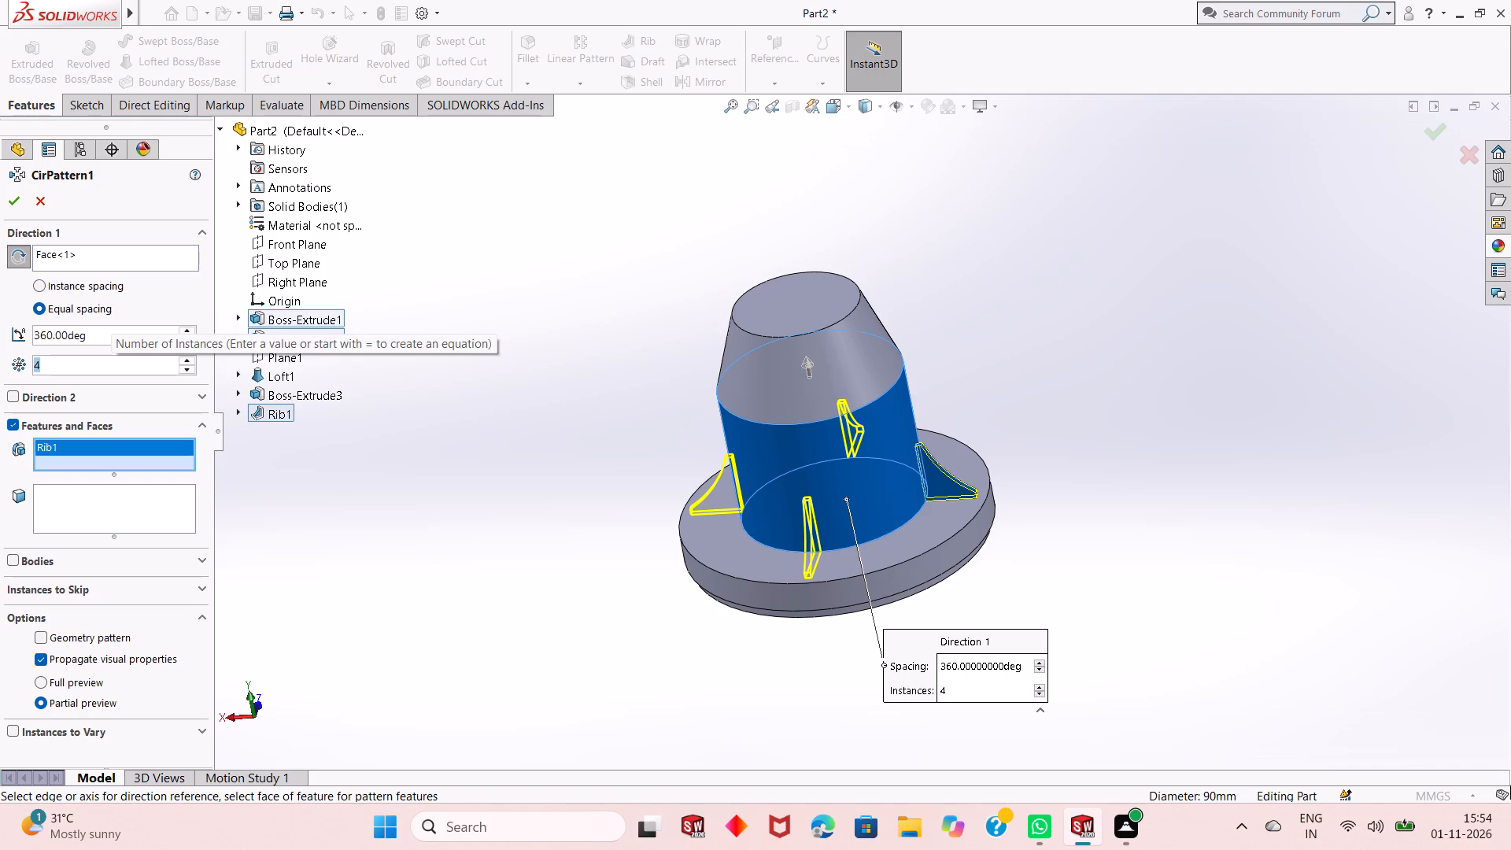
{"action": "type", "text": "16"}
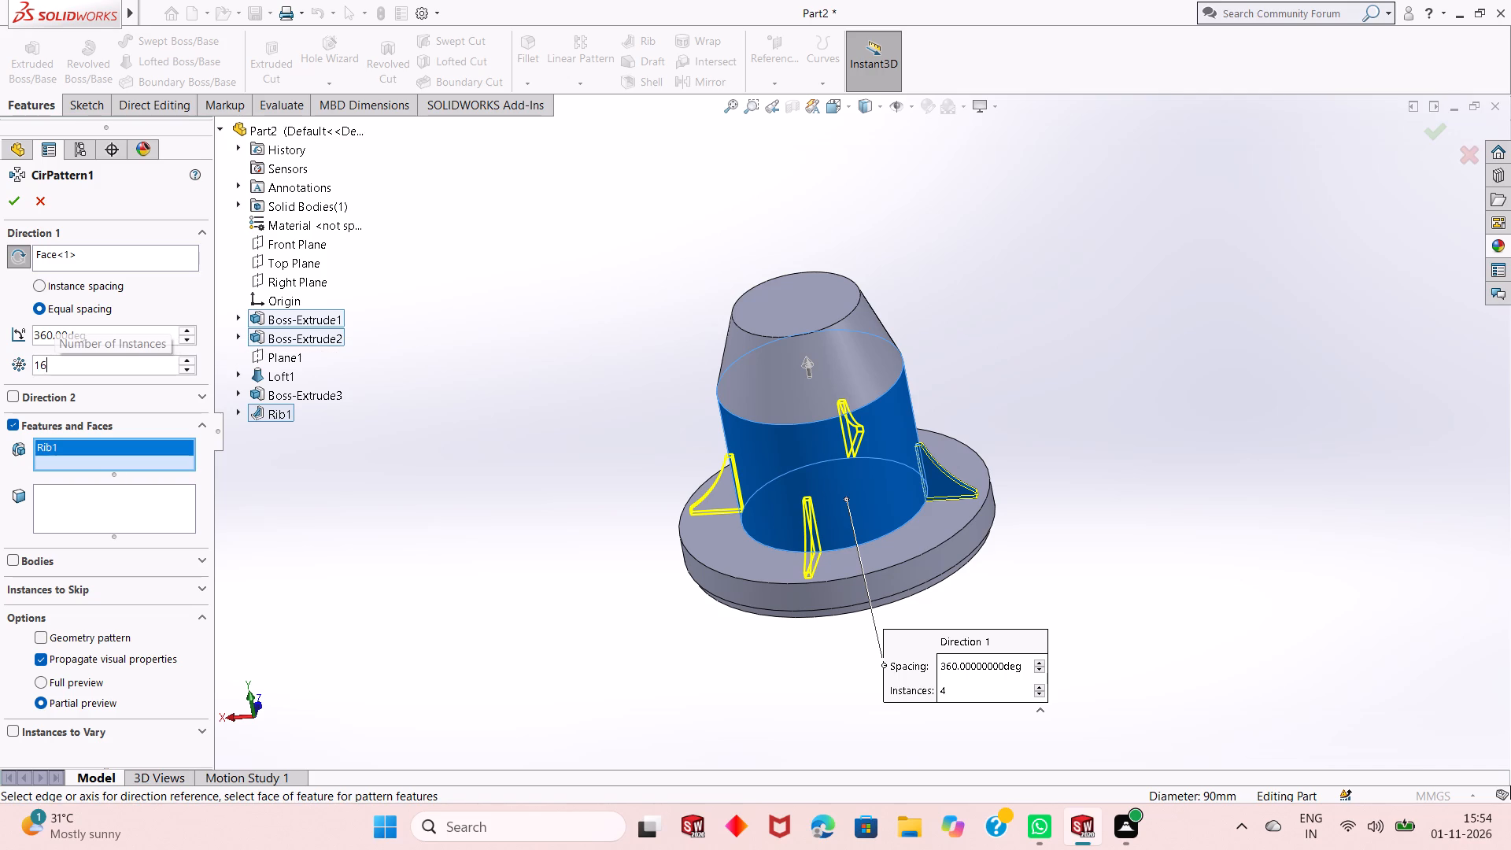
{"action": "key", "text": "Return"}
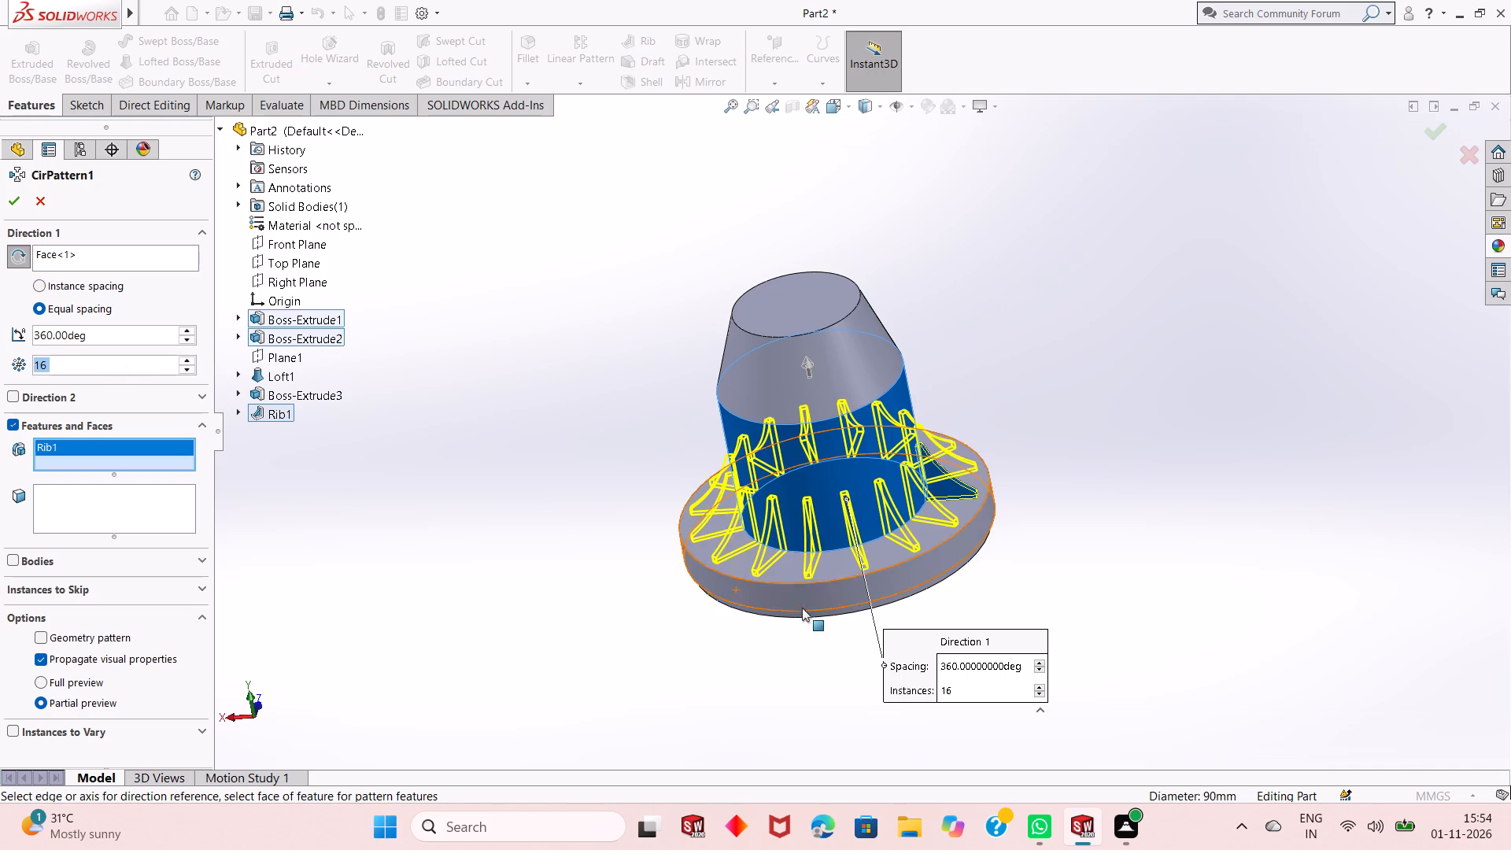
Set the rib's circular pattern to 14 instances and create it.
{"action": "scroll", "coordinate": [804, 609], "scroll_direction": "up", "scroll_amount": 1}
{"action": "middle_click_drag", "start_coordinate": [825, 547], "coordinate": [847, 611]}
{"action": "scroll", "coordinate": [837, 578], "scroll_direction": "down", "scroll_amount": 7}
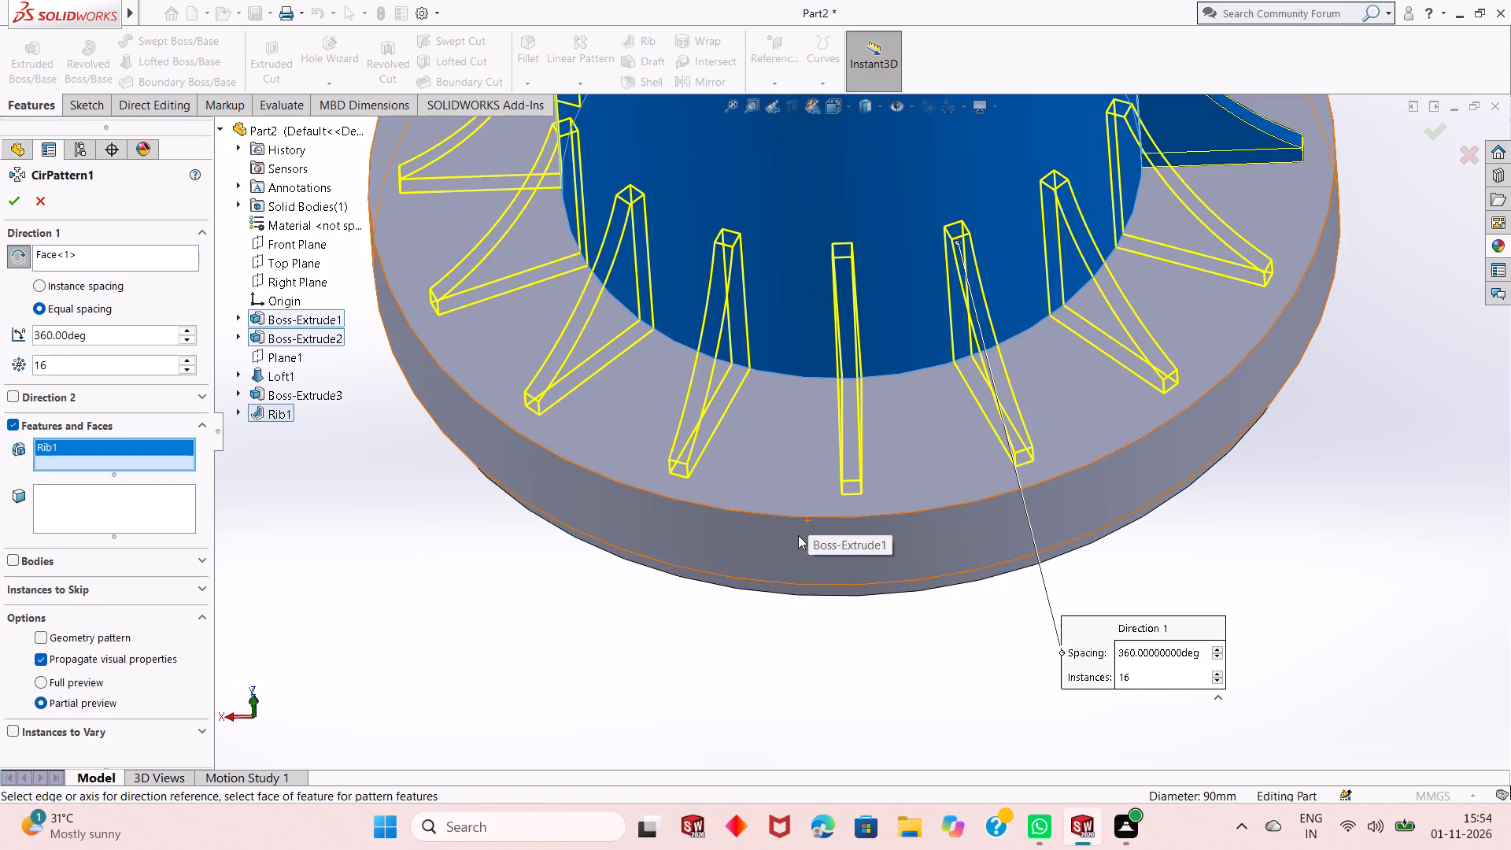
{"action": "middle_click_drag", "start_coordinate": [792, 592], "coordinate": [789, 555]}
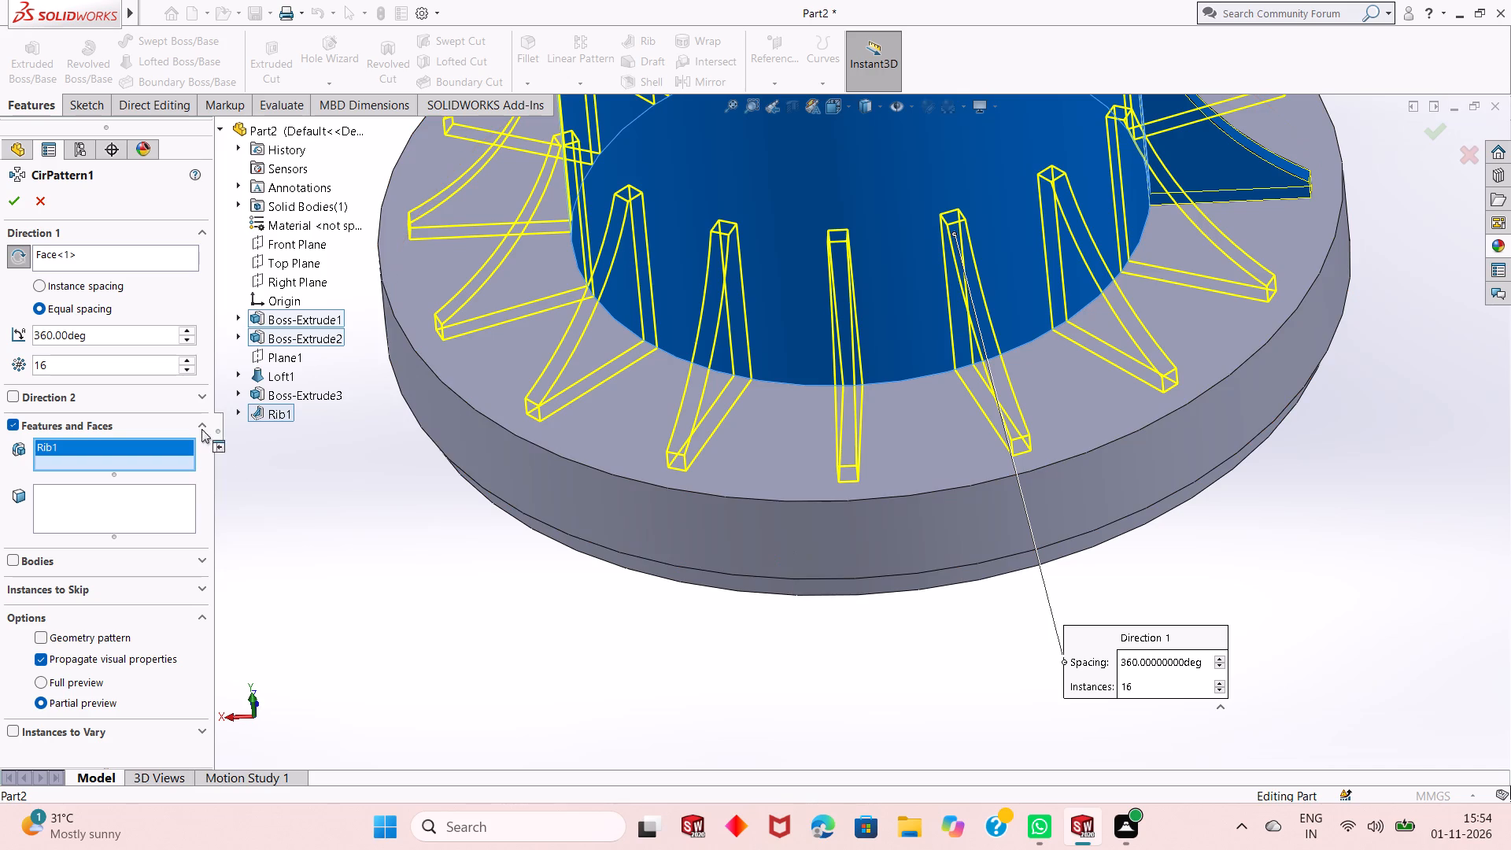
{"action": "double_click", "coordinate": [109, 358]}
{"action": "type", "text": "14"}
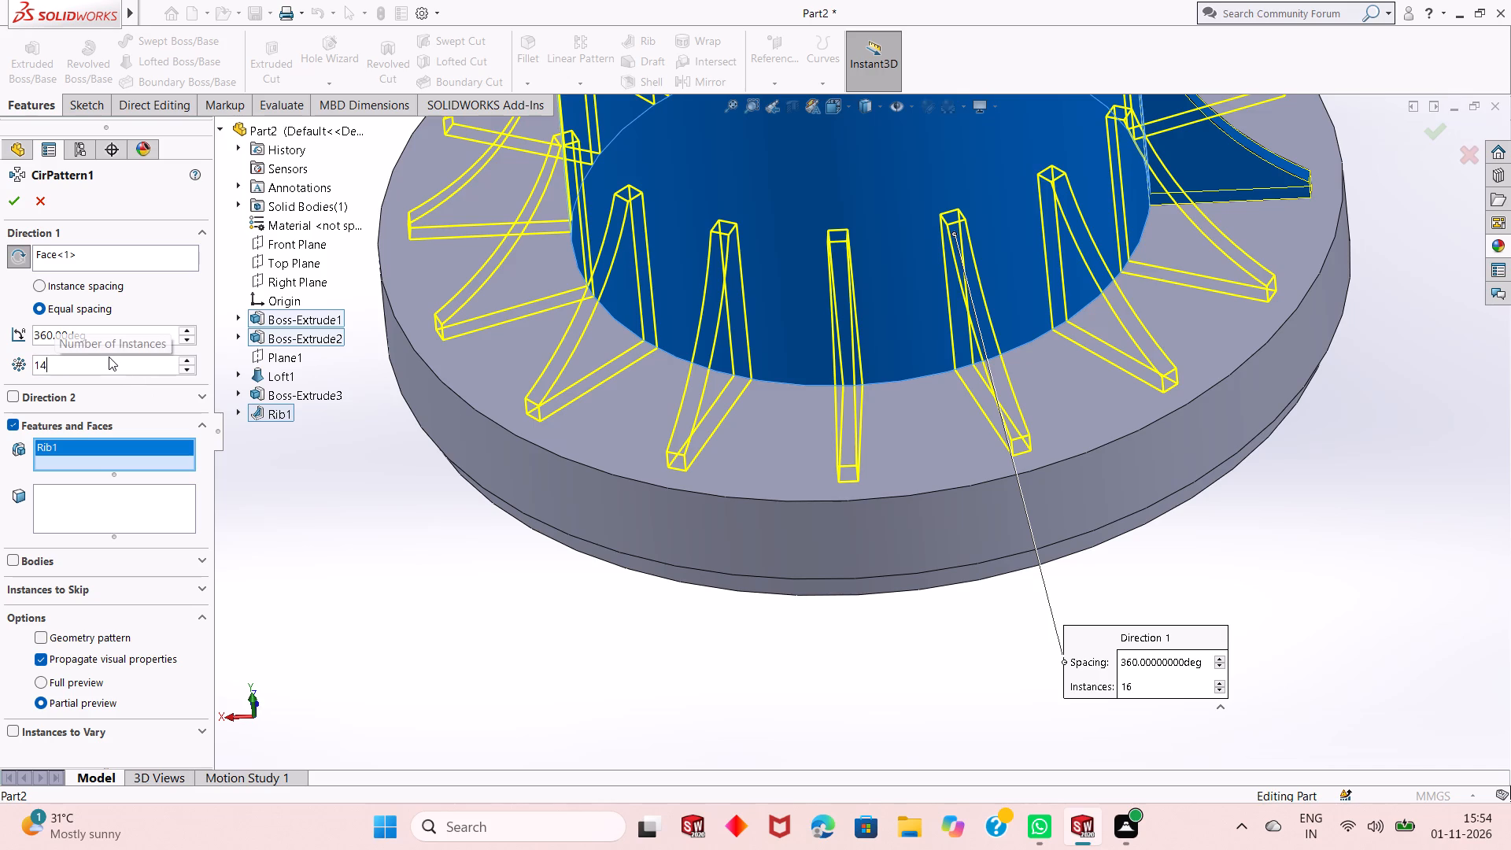
{"action": "key", "text": "Return"}
{"action": "left_click", "coordinate": [9, 199]}
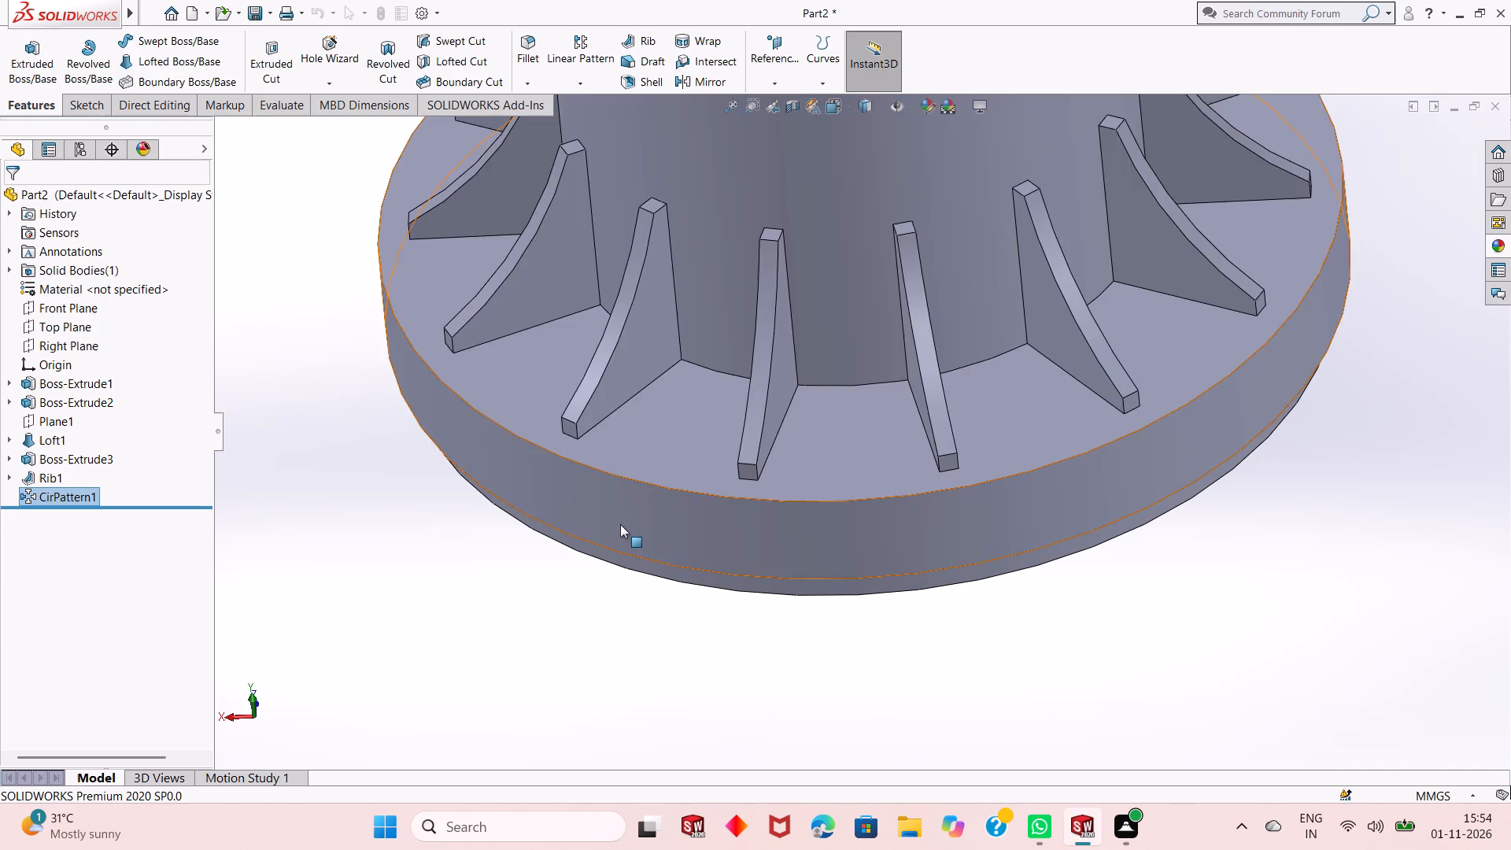
Inspect the patterned ribs around the cylinder and base disc up close and from several angles.
{"action": "scroll", "coordinate": [689, 539], "scroll_direction": "up", "scroll_amount": 2}
{"action": "middle_click_drag", "start_coordinate": [726, 587], "coordinate": [767, 582]}
{"action": "scroll", "coordinate": [758, 485], "scroll_direction": "down", "scroll_amount": 4}
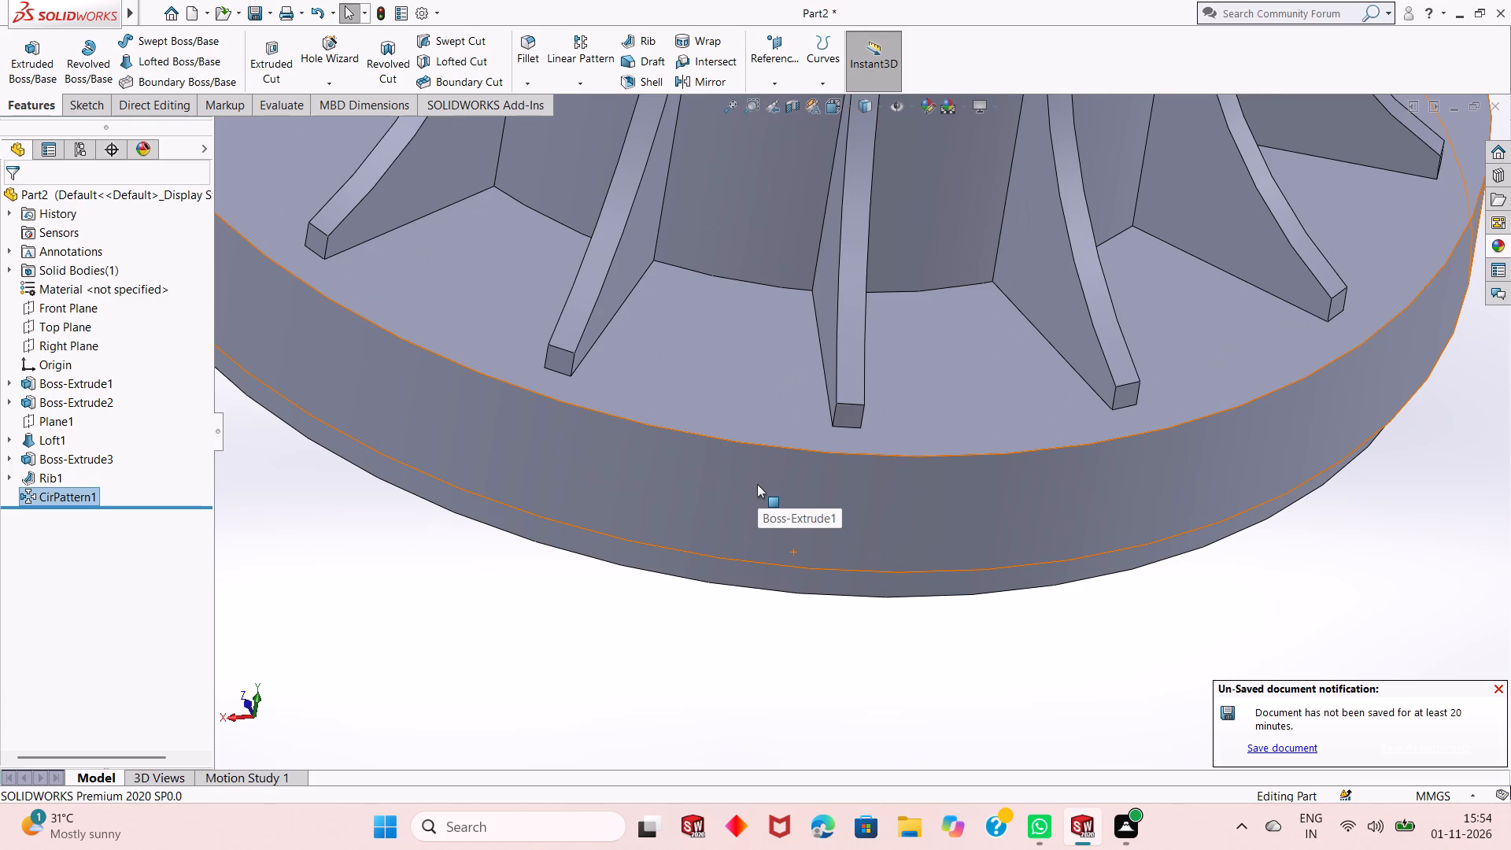
{"action": "scroll", "coordinate": [757, 484], "scroll_direction": "up", "scroll_amount": 7}
{"action": "middle_click_drag", "start_coordinate": [1066, 567], "coordinate": [1075, 435]}
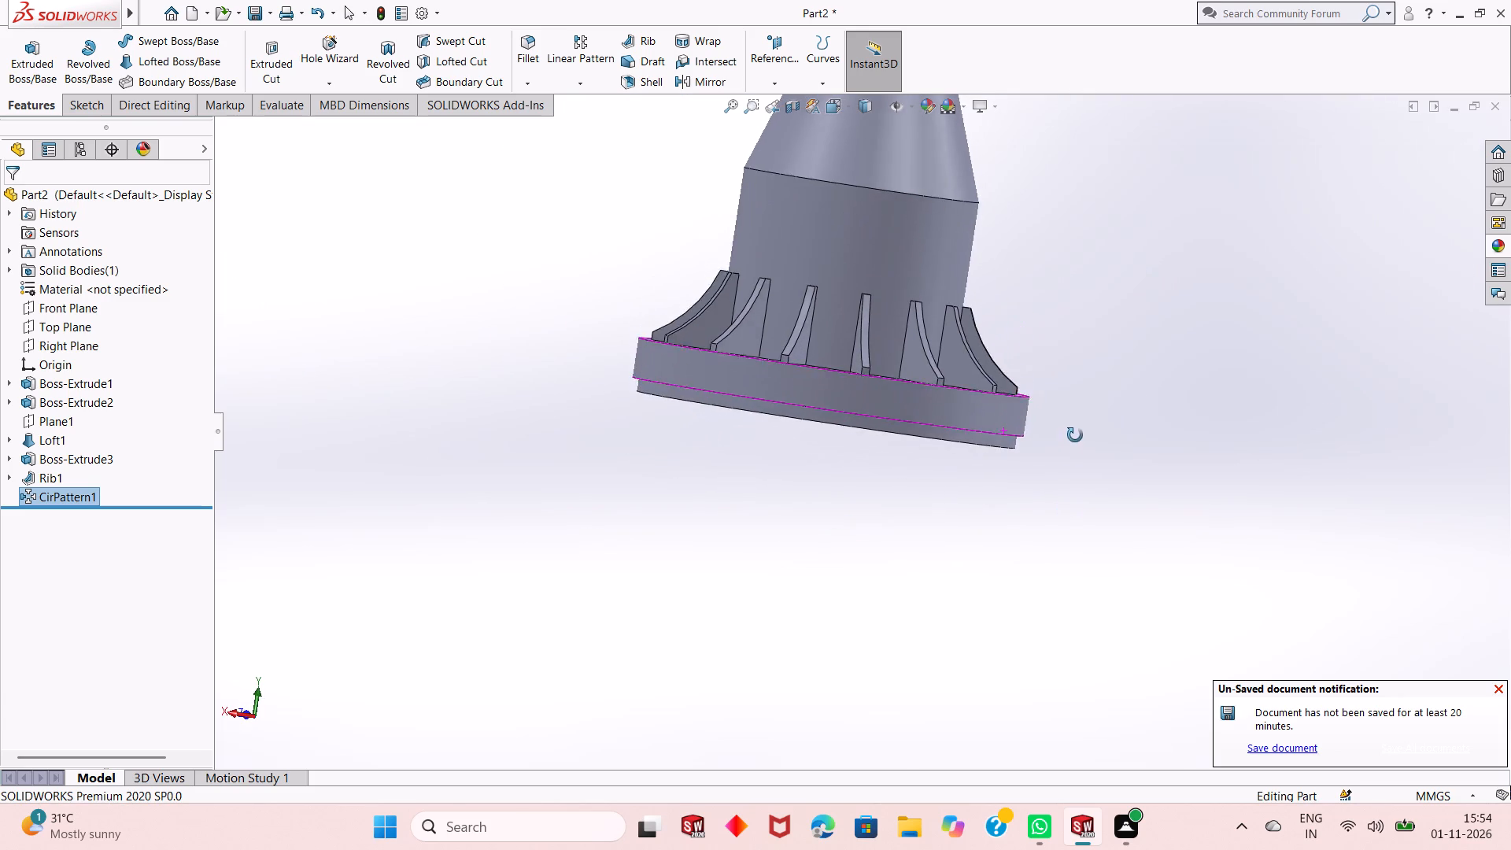
{"action": "middle_click_drag", "start_coordinate": [1075, 435], "coordinate": [1012, 530]}
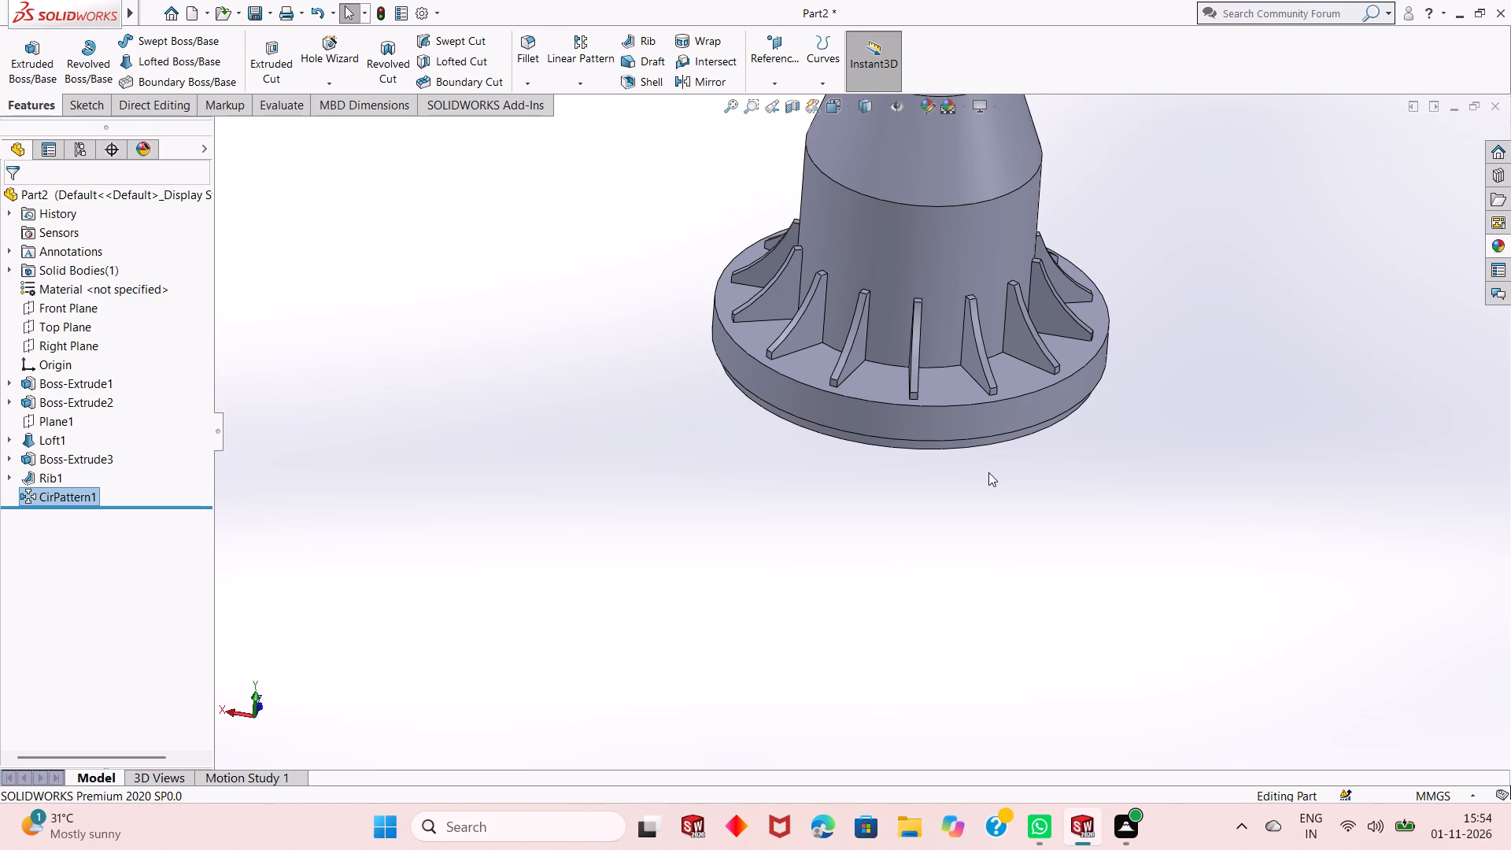
{"action": "scroll", "coordinate": [951, 344], "scroll_direction": "down", "scroll_amount": 6}
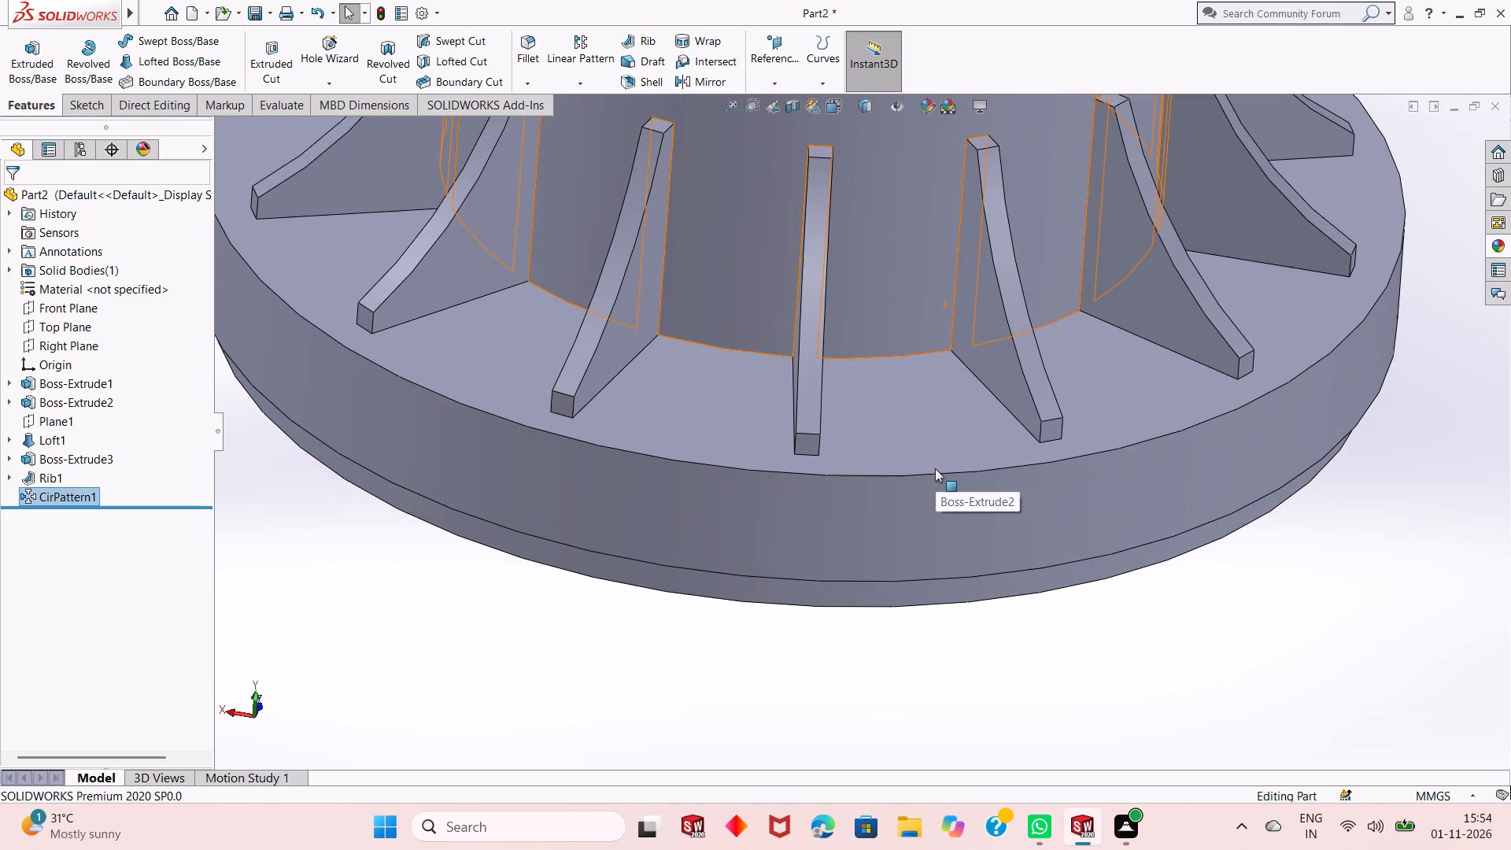
{"action": "scroll", "coordinate": [878, 538], "scroll_direction": "up", "scroll_amount": 4}
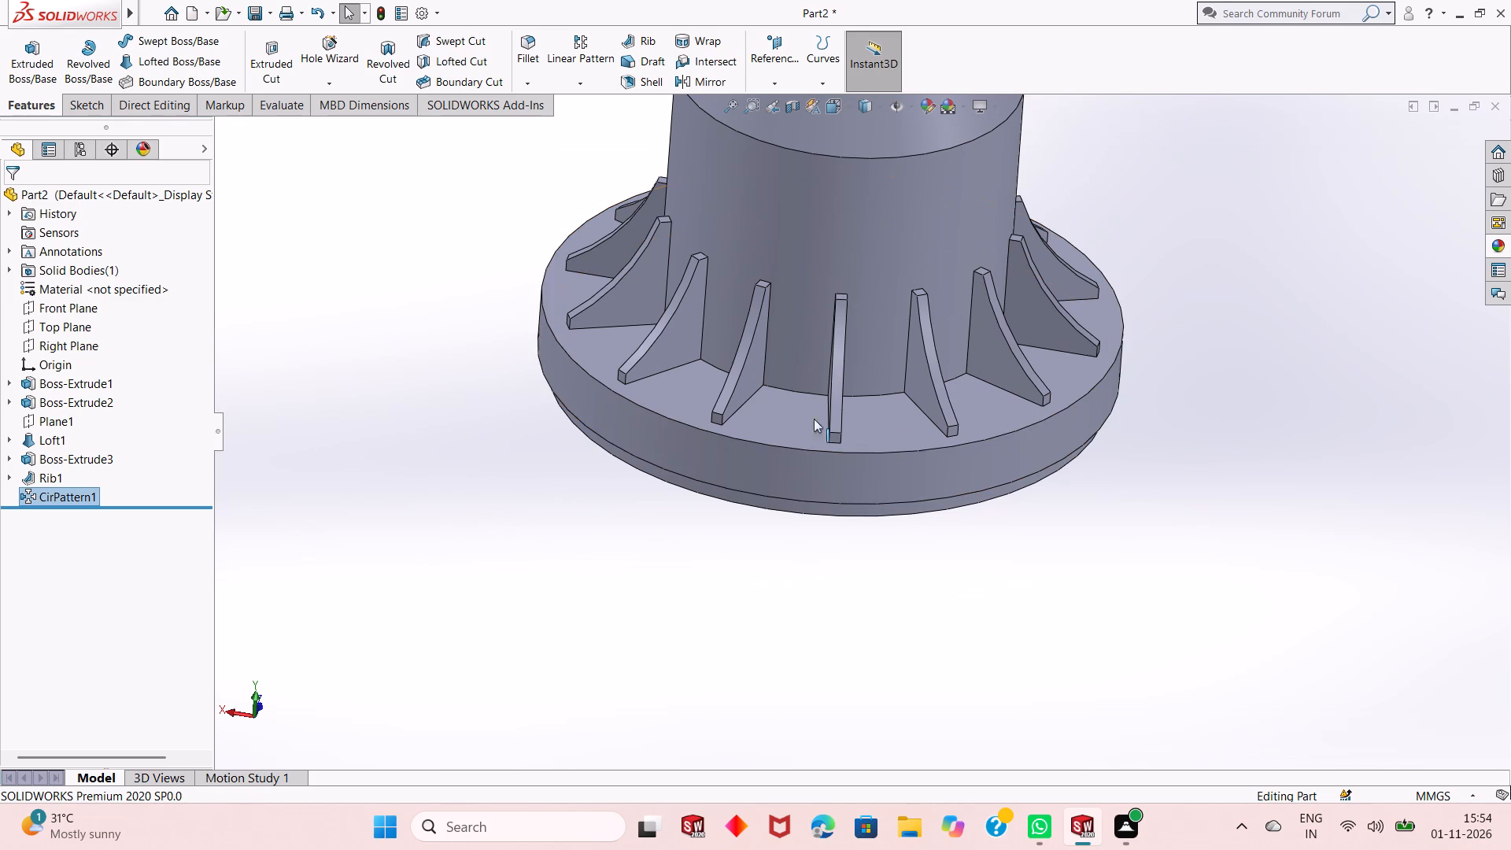
{"action": "key", "text": "Escape"}
{"action": "scroll", "coordinate": [796, 364], "scroll_direction": "down", "scroll_amount": 3}
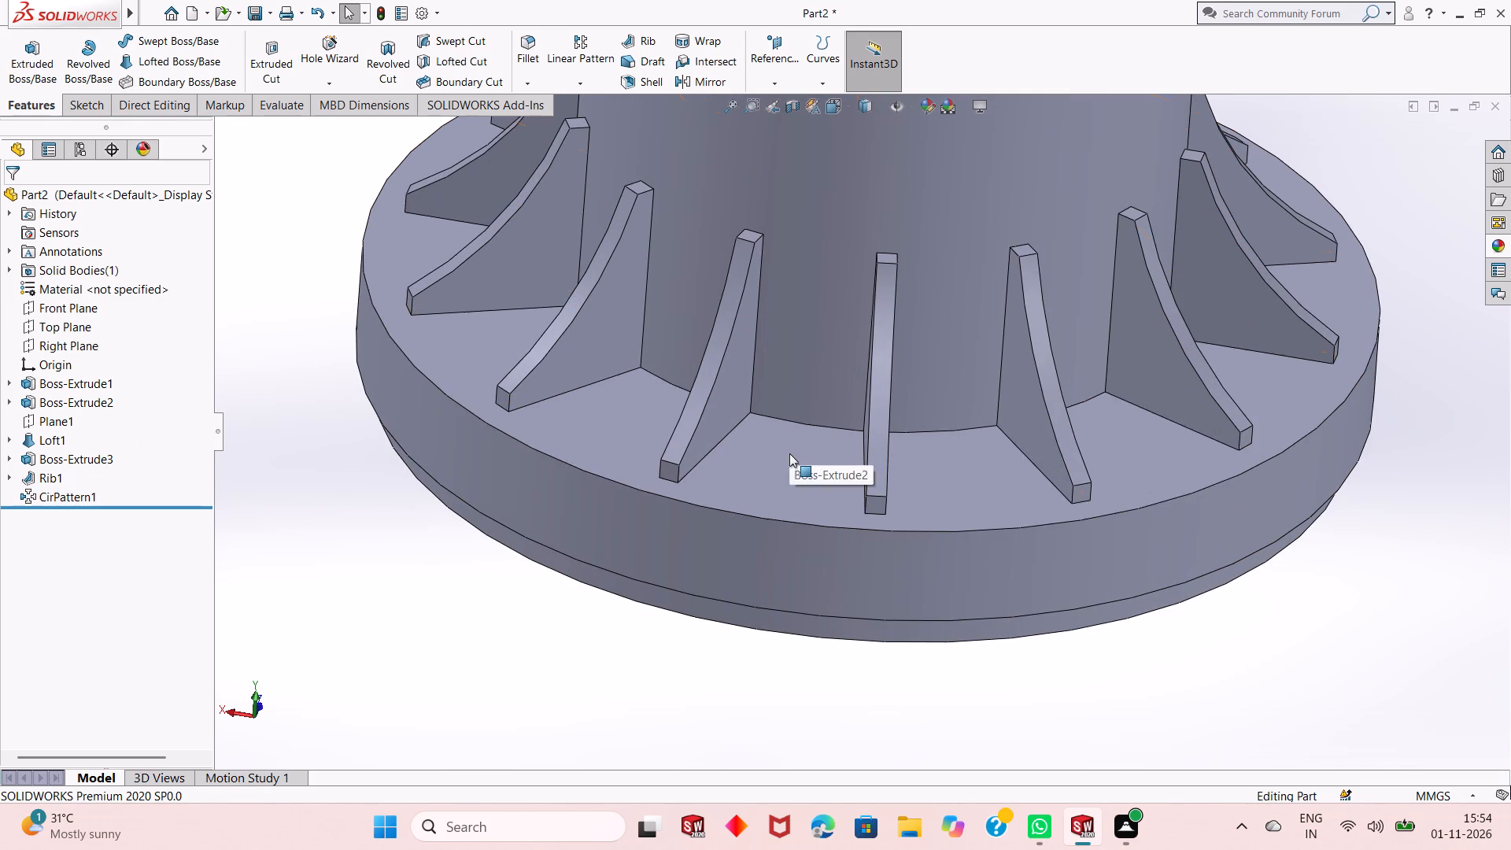
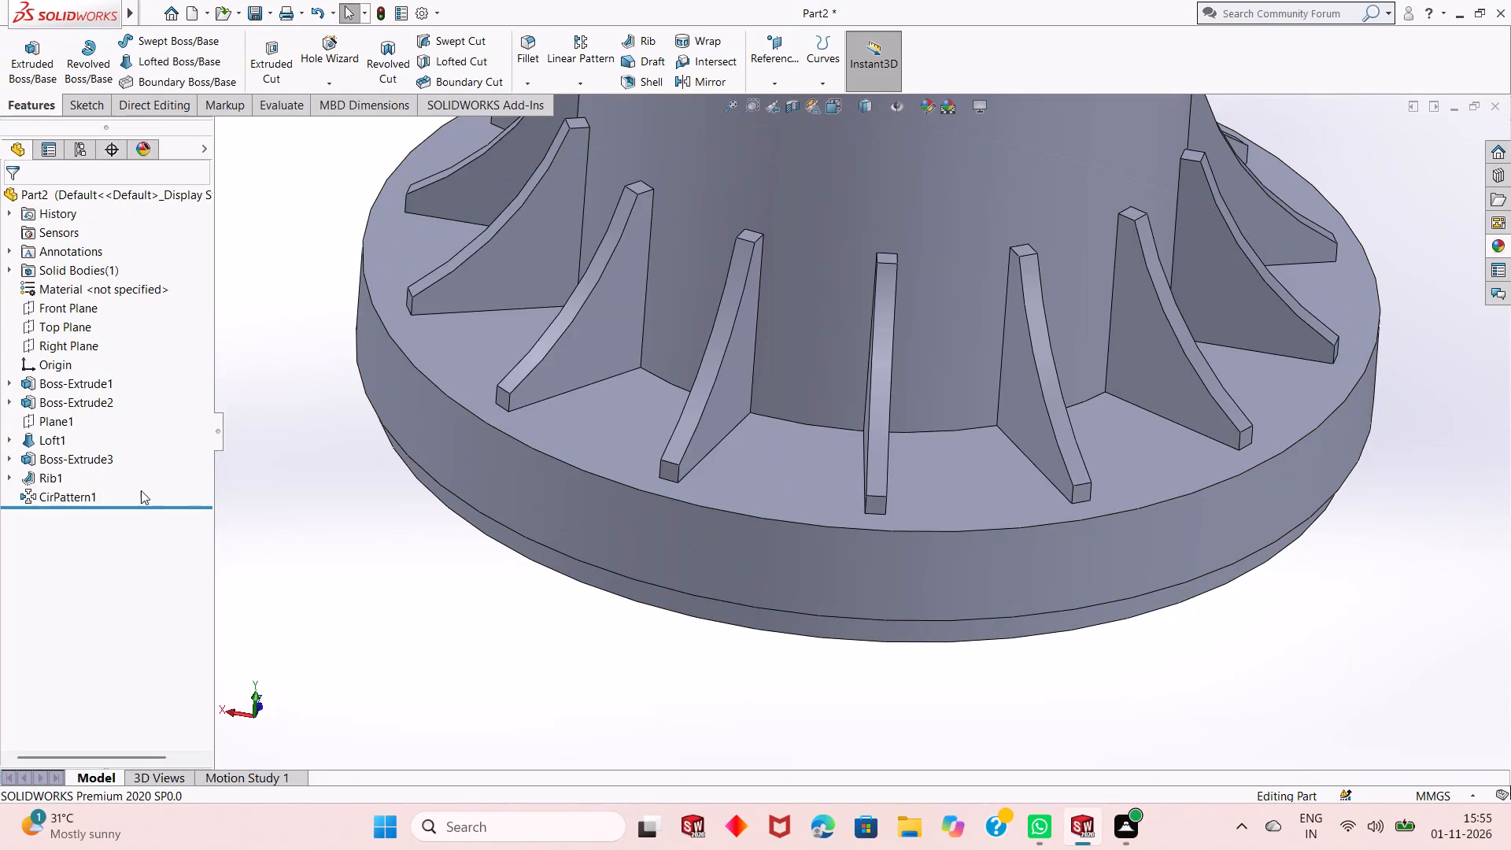
Edit the rib's circular pattern around the cylinder and change it to 12 instances.
{"action": "key", "text": "Escape"}
{"action": "left_click", "coordinate": [81, 496]}
{"action": "left_click", "coordinate": [95, 449]}
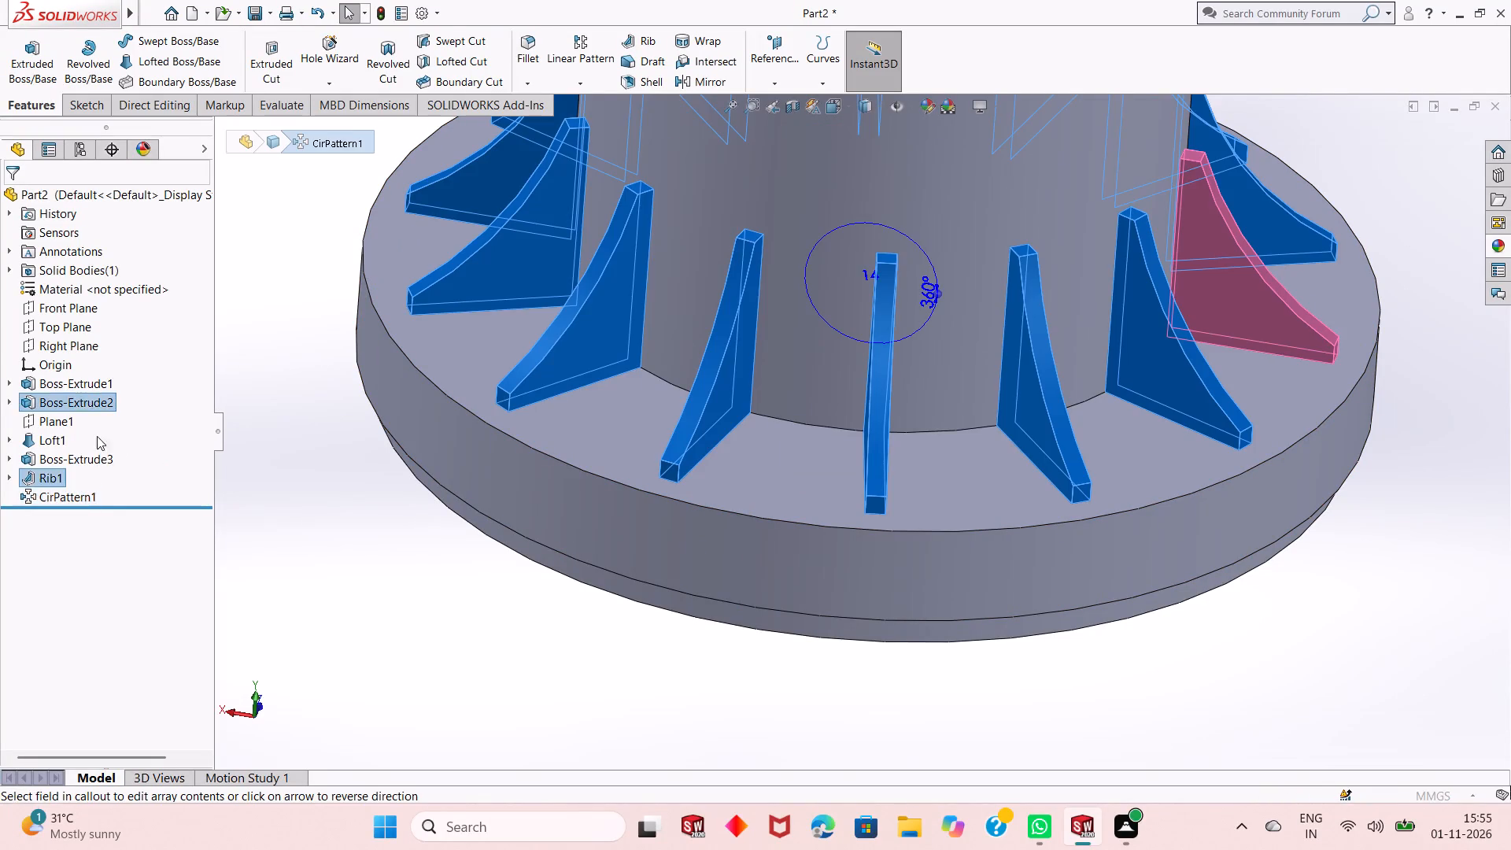
{"action": "double_click", "coordinate": [74, 368]}
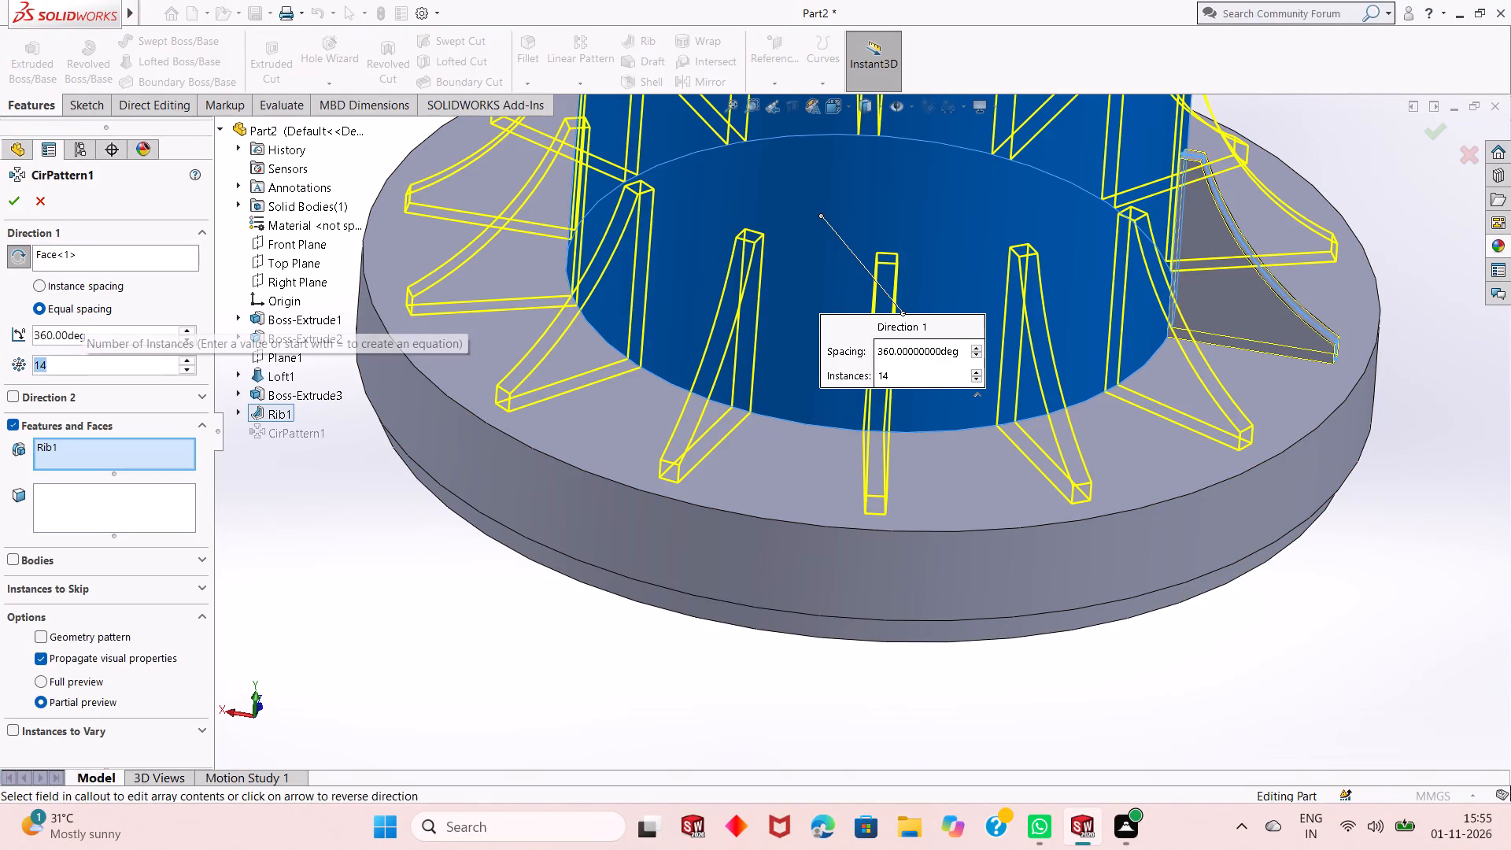
{"action": "type", "text": "12"}
{"action": "key", "text": "Return"}
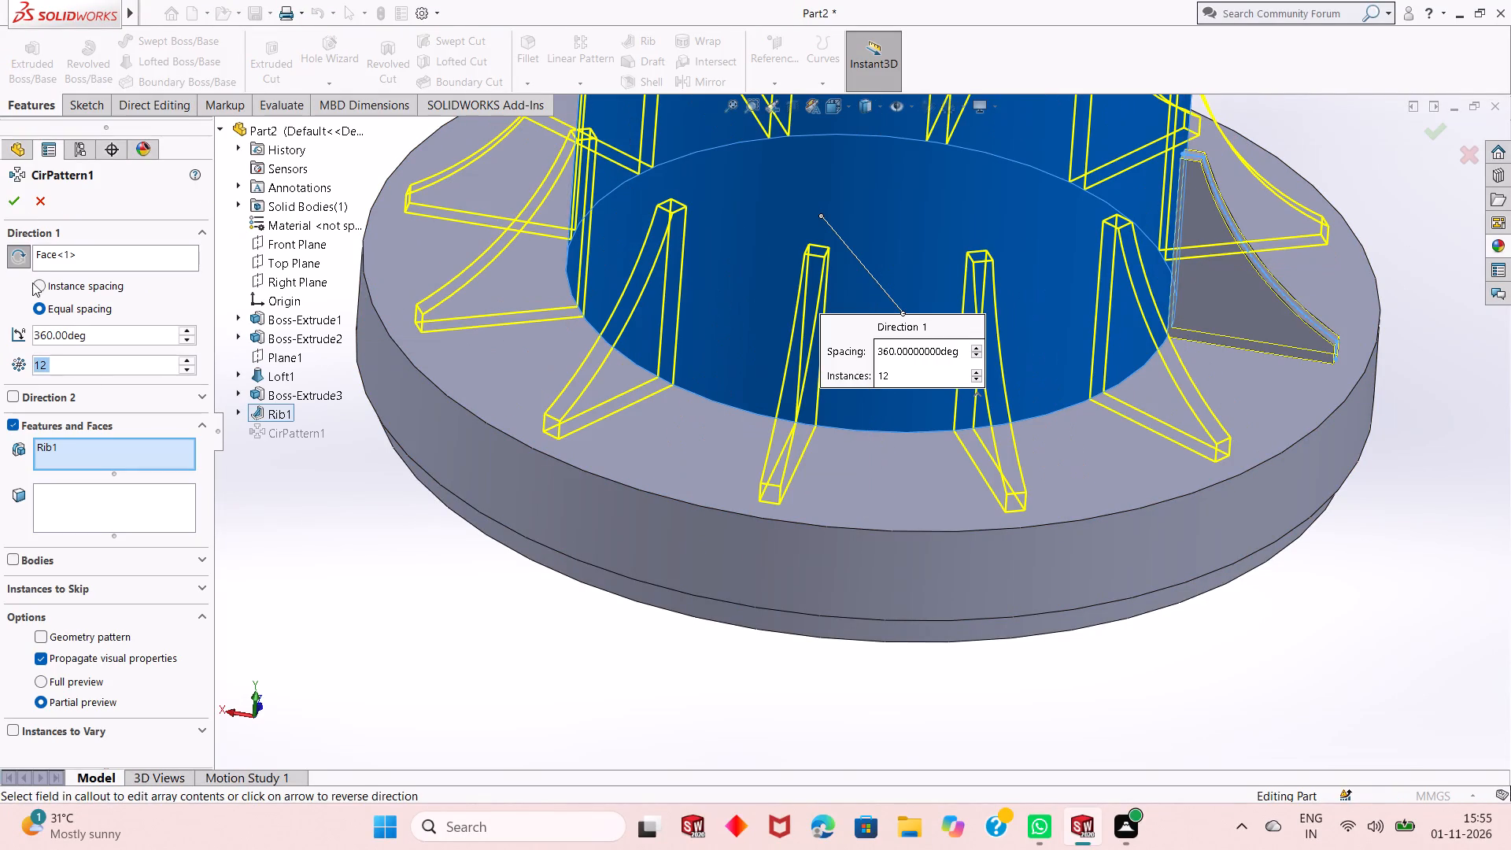
{"action": "left_click", "coordinate": [6, 194]}
Inspect the patterned ribs, cylinder and base disc from several angles and distances.
{"action": "scroll", "coordinate": [770, 517], "scroll_direction": "up", "scroll_amount": 4}
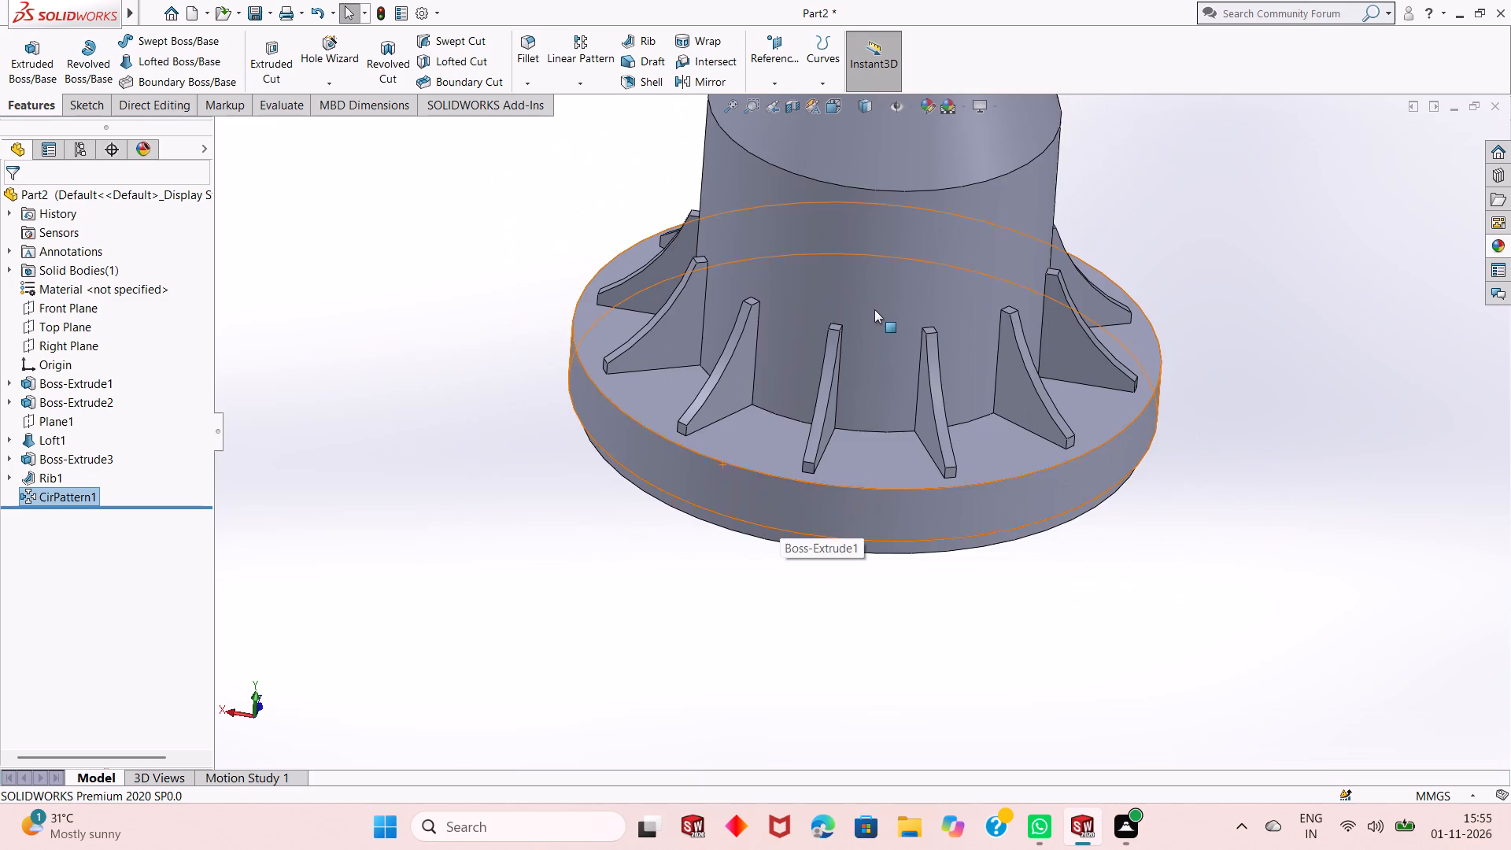
{"action": "scroll", "coordinate": [879, 288], "scroll_direction": "down", "scroll_amount": 1}
{"action": "middle_click_drag", "start_coordinate": [896, 425], "coordinate": [896, 362]}
{"action": "middle_click_drag", "start_coordinate": [848, 297], "coordinate": [848, 314]}
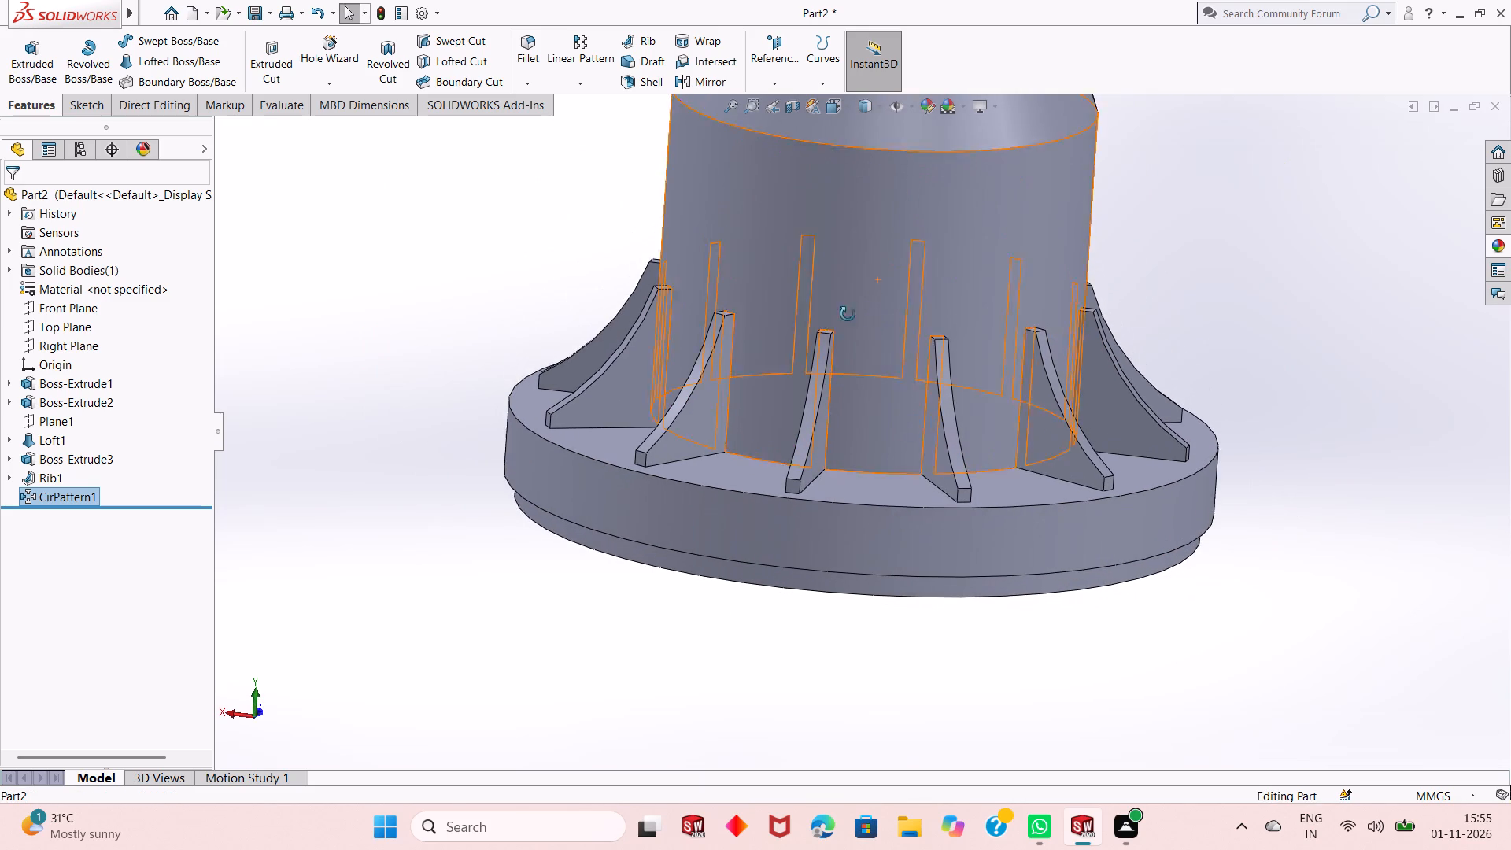
{"action": "middle_click_drag", "start_coordinate": [848, 314], "coordinate": [840, 355]}
{"action": "scroll", "coordinate": [841, 375], "scroll_direction": "up", "scroll_amount": 5}
{"action": "scroll", "coordinate": [899, 286], "scroll_direction": "down", "scroll_amount": 1}
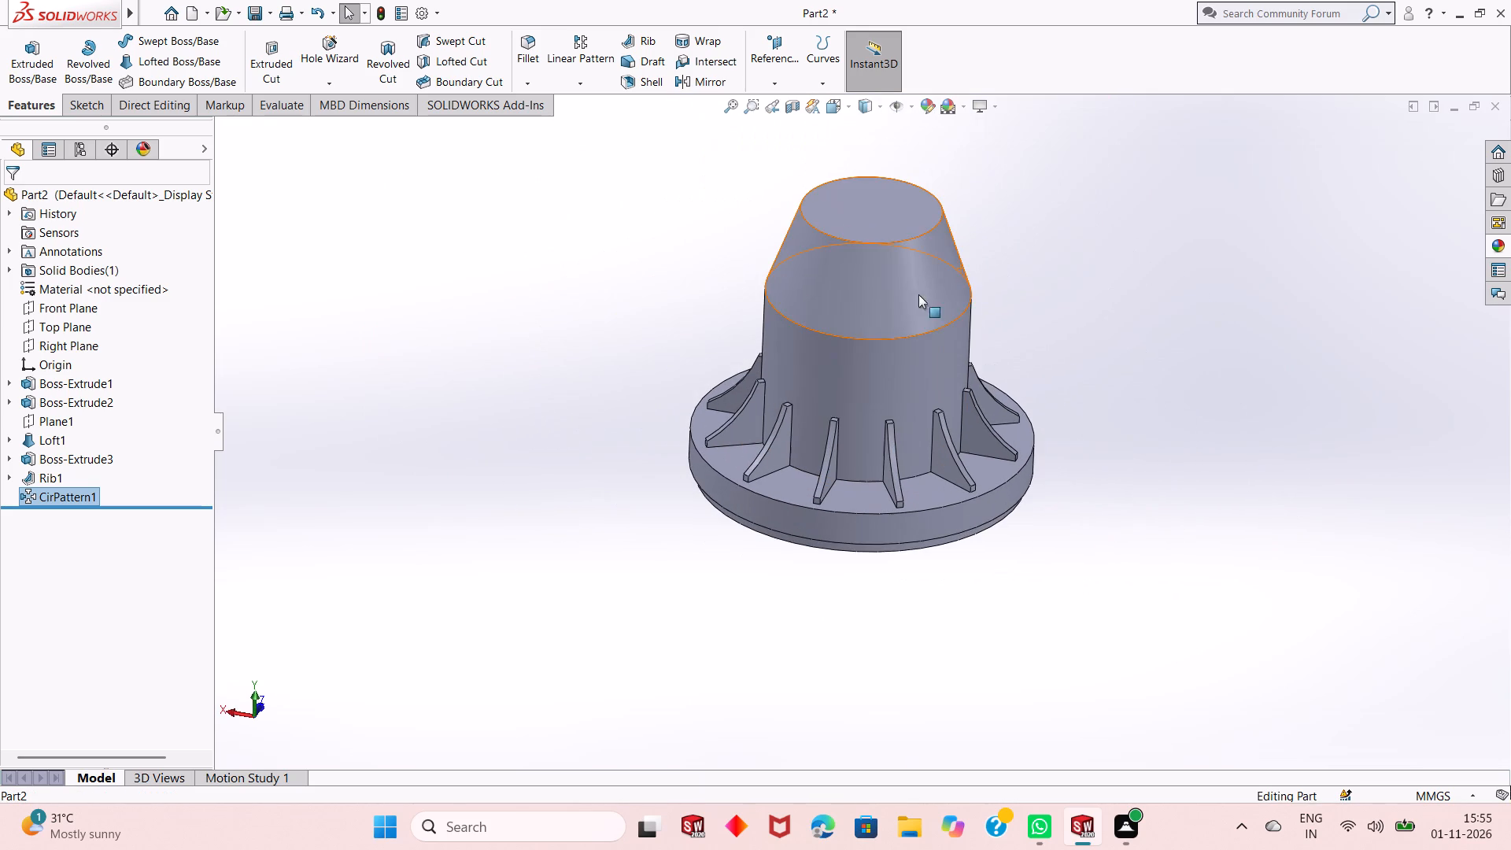
{"action": "scroll", "coordinate": [989, 380], "scroll_direction": "down", "scroll_amount": 2}
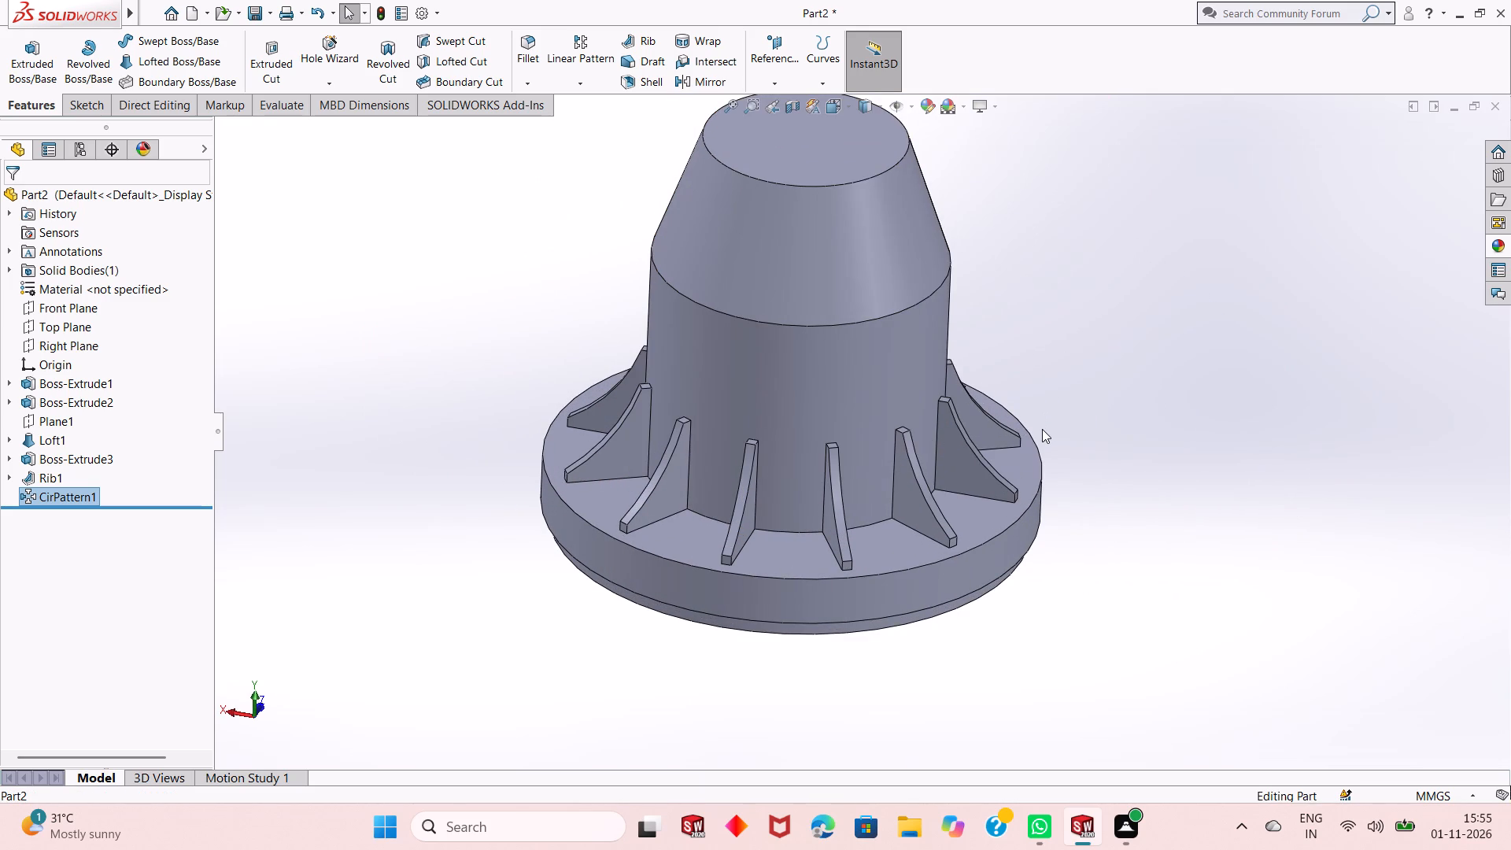
{"action": "middle_click_drag", "start_coordinate": [1044, 433], "coordinate": [1031, 451]}
{"action": "middle_click_drag", "start_coordinate": [992, 459], "coordinate": [989, 423]}
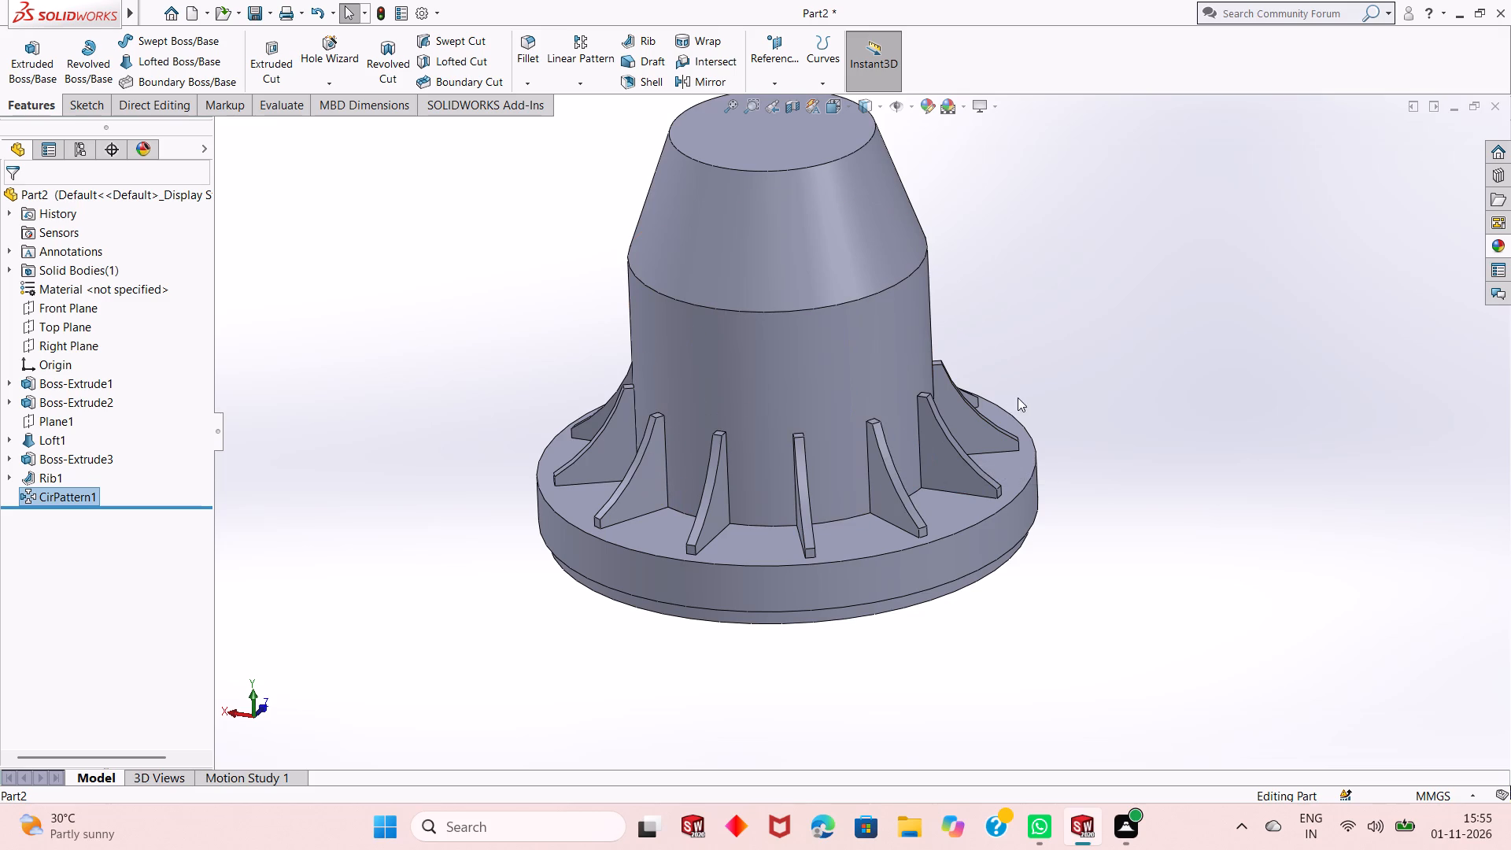
{"action": "scroll", "coordinate": [766, 449], "scroll_direction": "up", "scroll_amount": 1}
{"action": "middle_click_drag", "start_coordinate": [767, 451], "coordinate": [781, 497]}
{"action": "scroll", "coordinate": [777, 481], "scroll_direction": "up", "scroll_amount": 3}
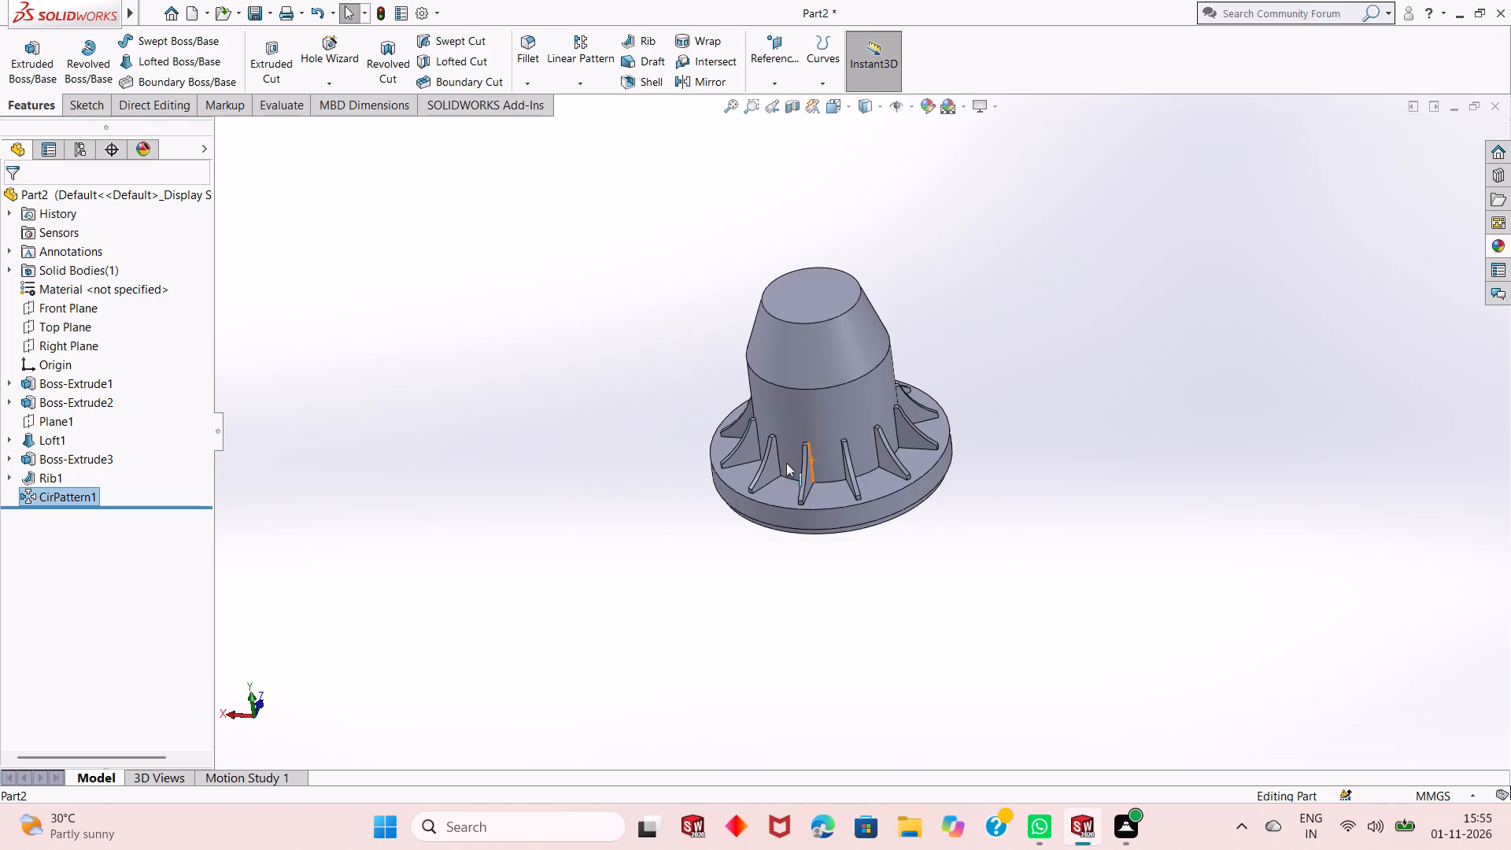
{"action": "scroll", "coordinate": [805, 410], "scroll_direction": "down", "scroll_amount": 4}
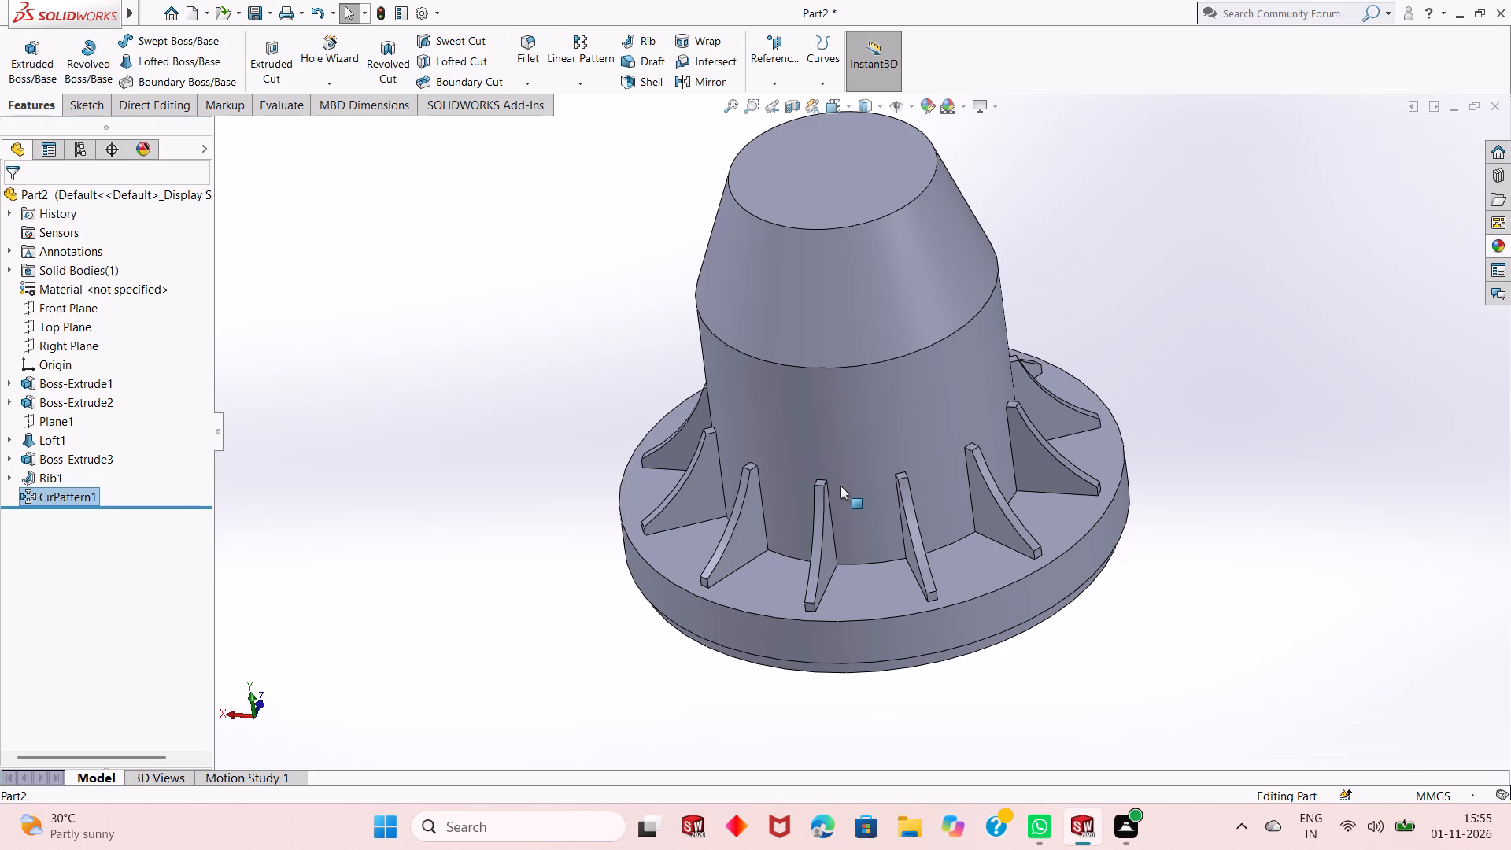
{"action": "scroll", "coordinate": [840, 486], "scroll_direction": "up", "scroll_amount": 1}
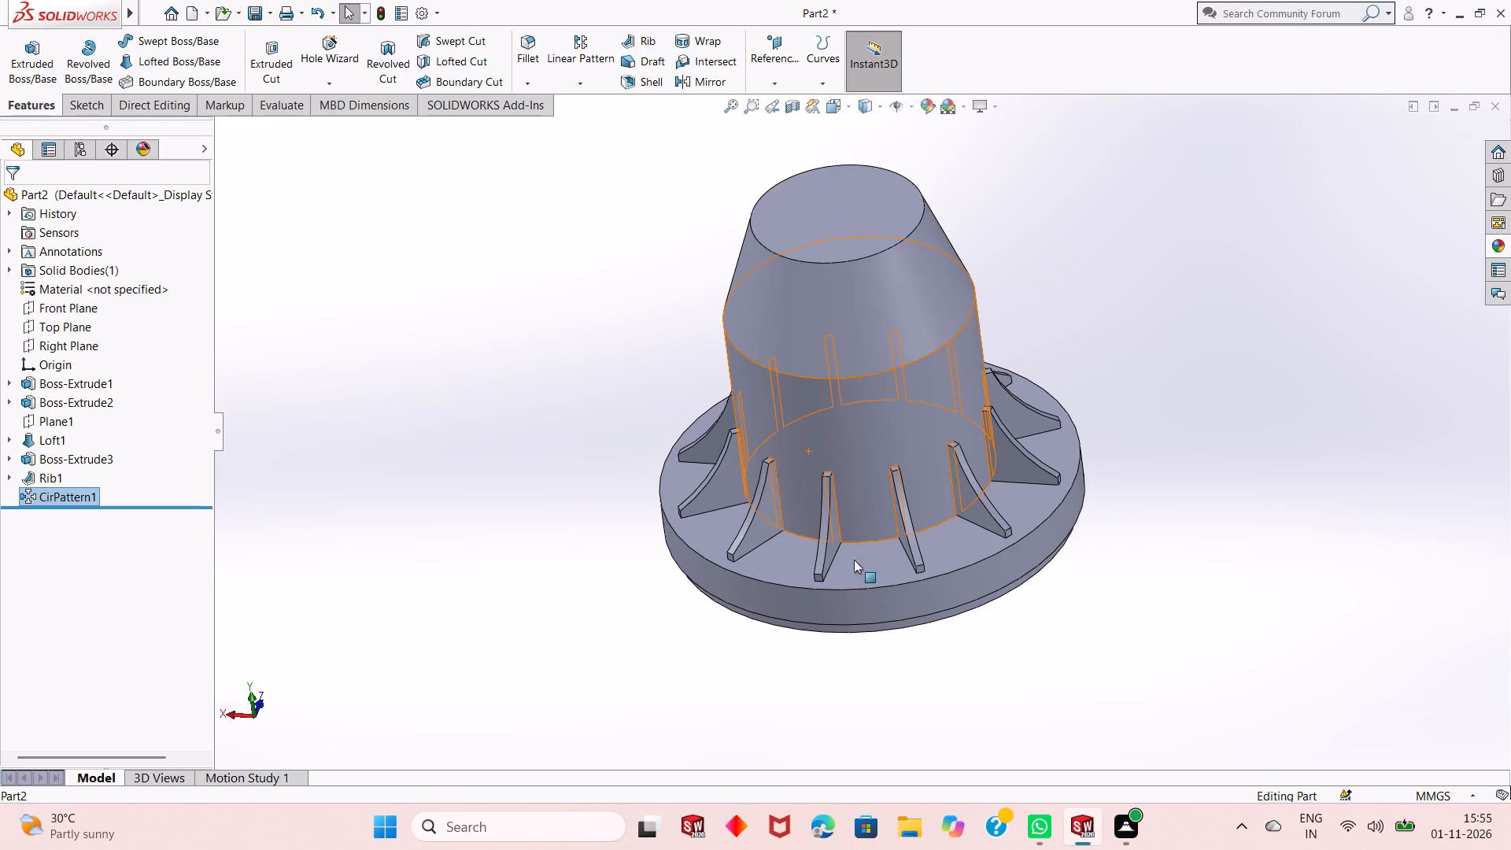
Start a sketch on the base disc's top face and draw a circle about 123 mm in diameter centred on the origin.
{"action": "left_click", "coordinate": [878, 571]}
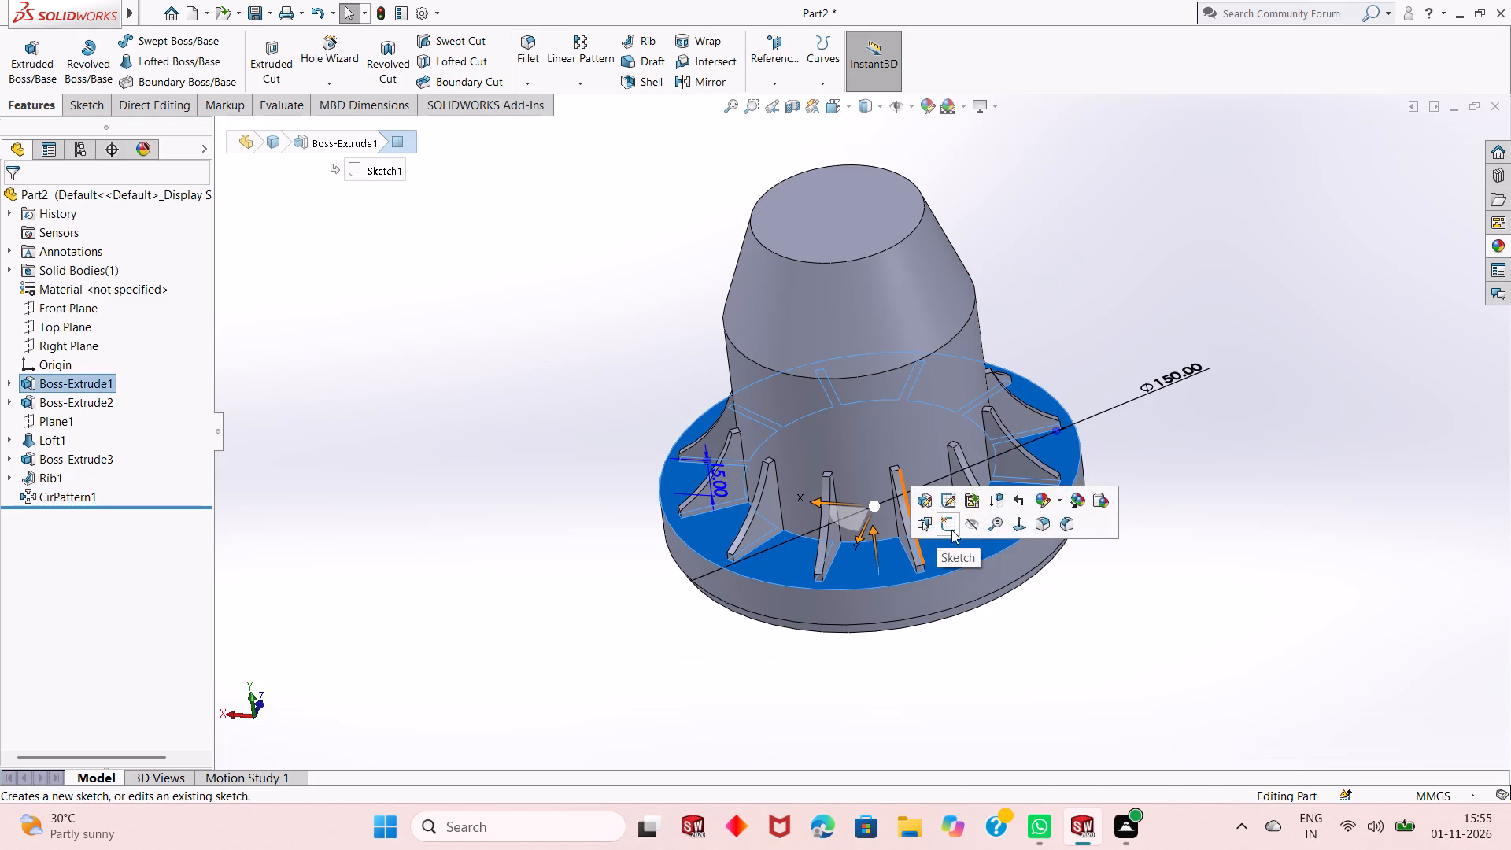
{"action": "left_click", "coordinate": [951, 530]}
{"action": "key", "text": "ctrl+8"}
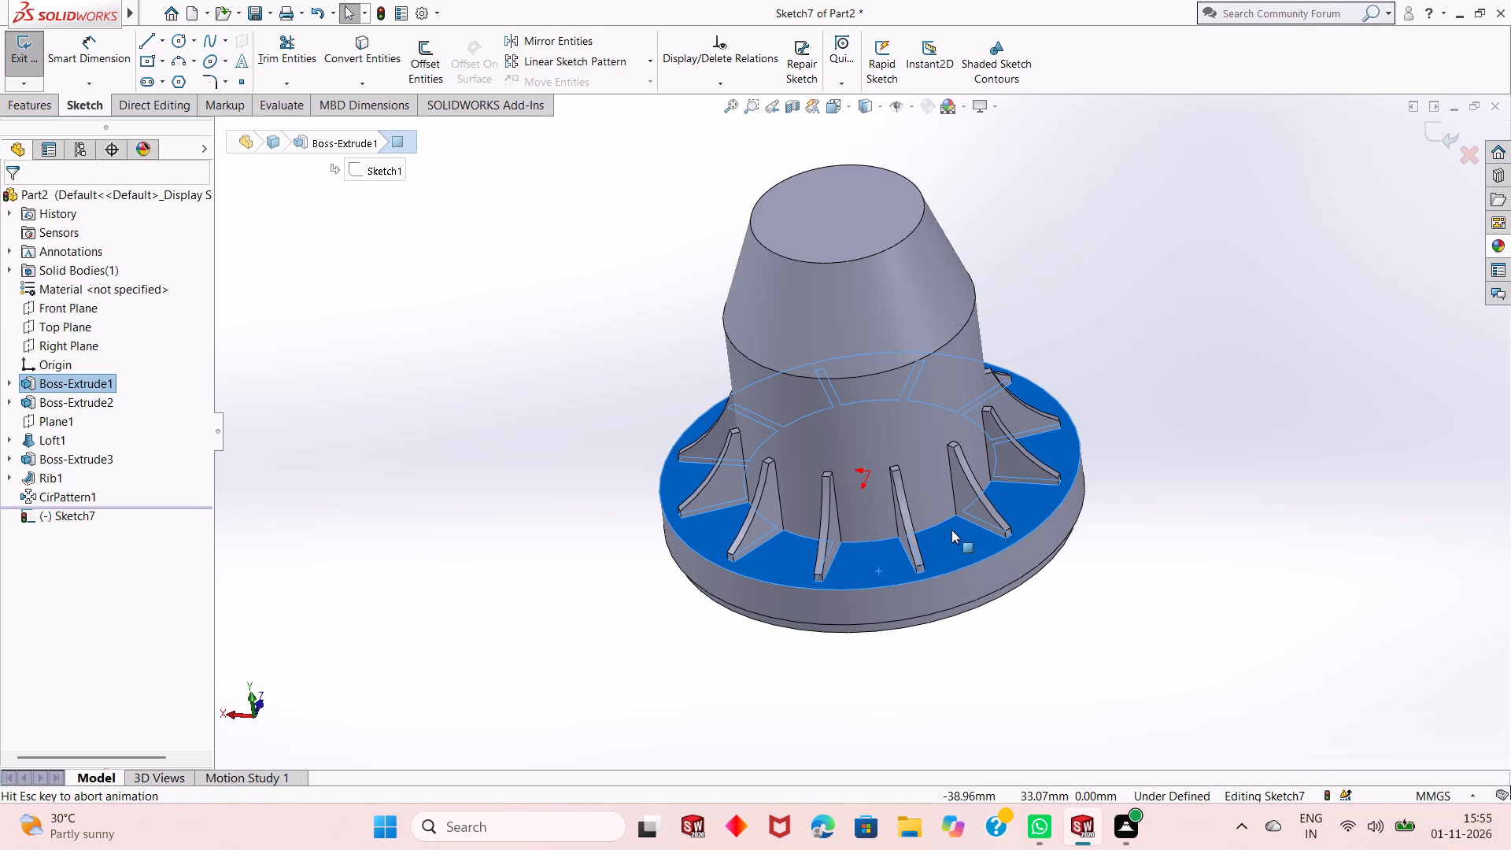
{"action": "left_click", "coordinate": [1240, 300]}
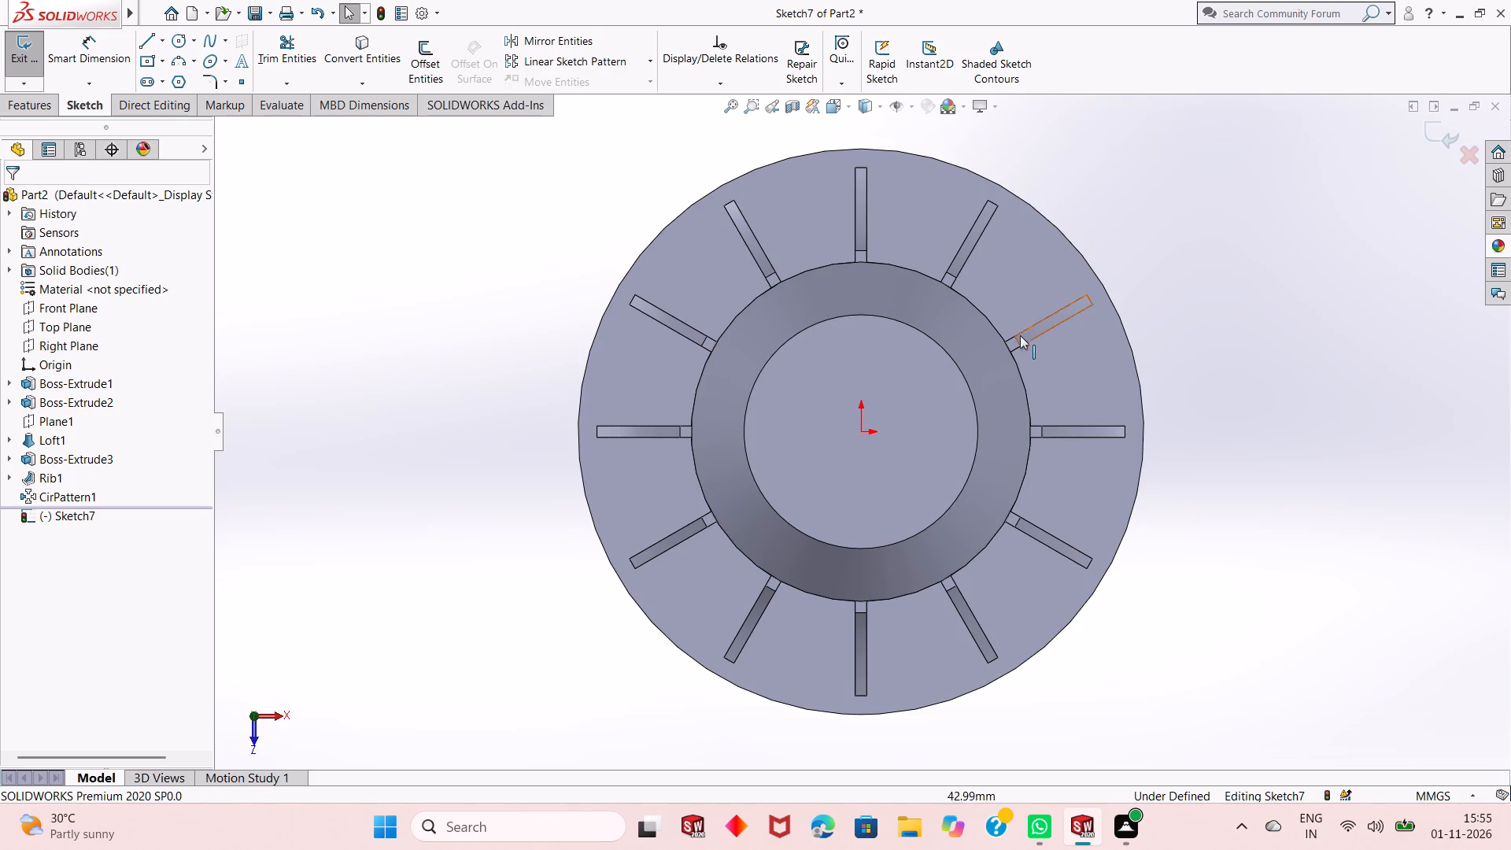
{"action": "left_click", "coordinate": [175, 39]}
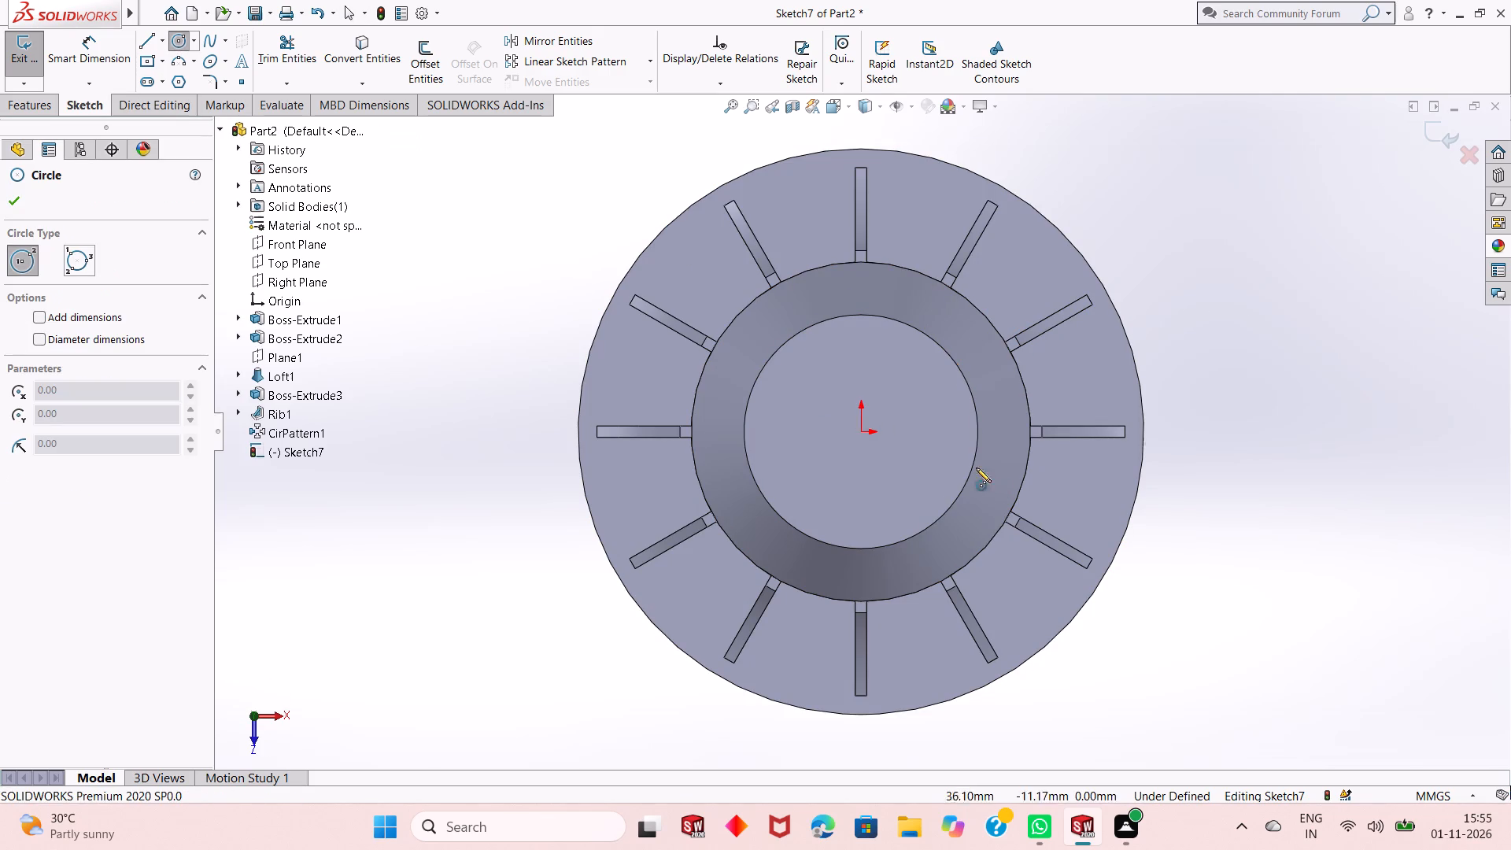
{"action": "left_click", "coordinate": [859, 431]}
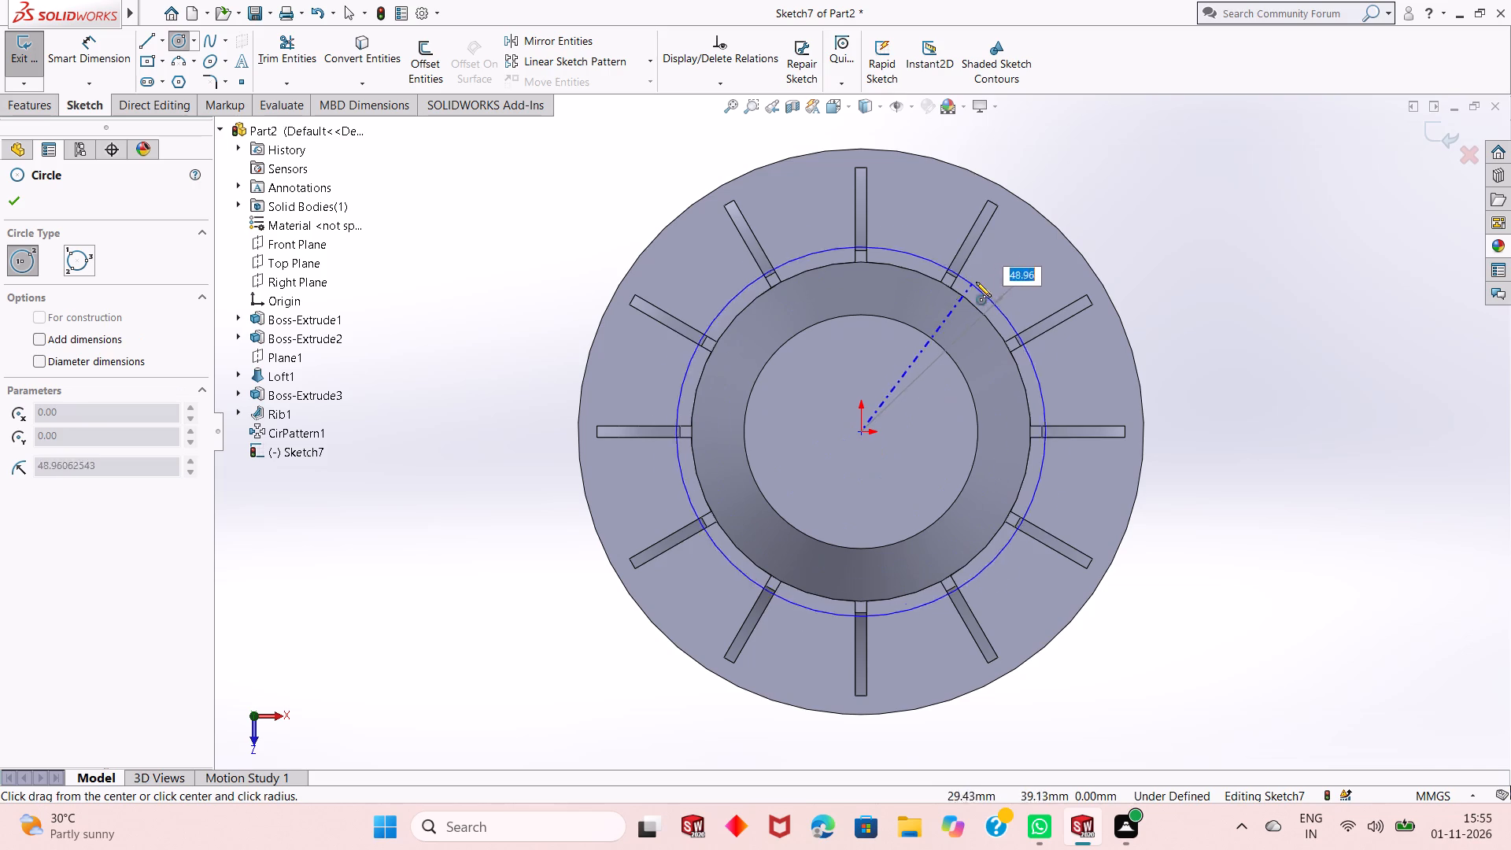
{"action": "left_click", "coordinate": [1008, 253]}
{"action": "right_click", "coordinate": [1119, 208]}
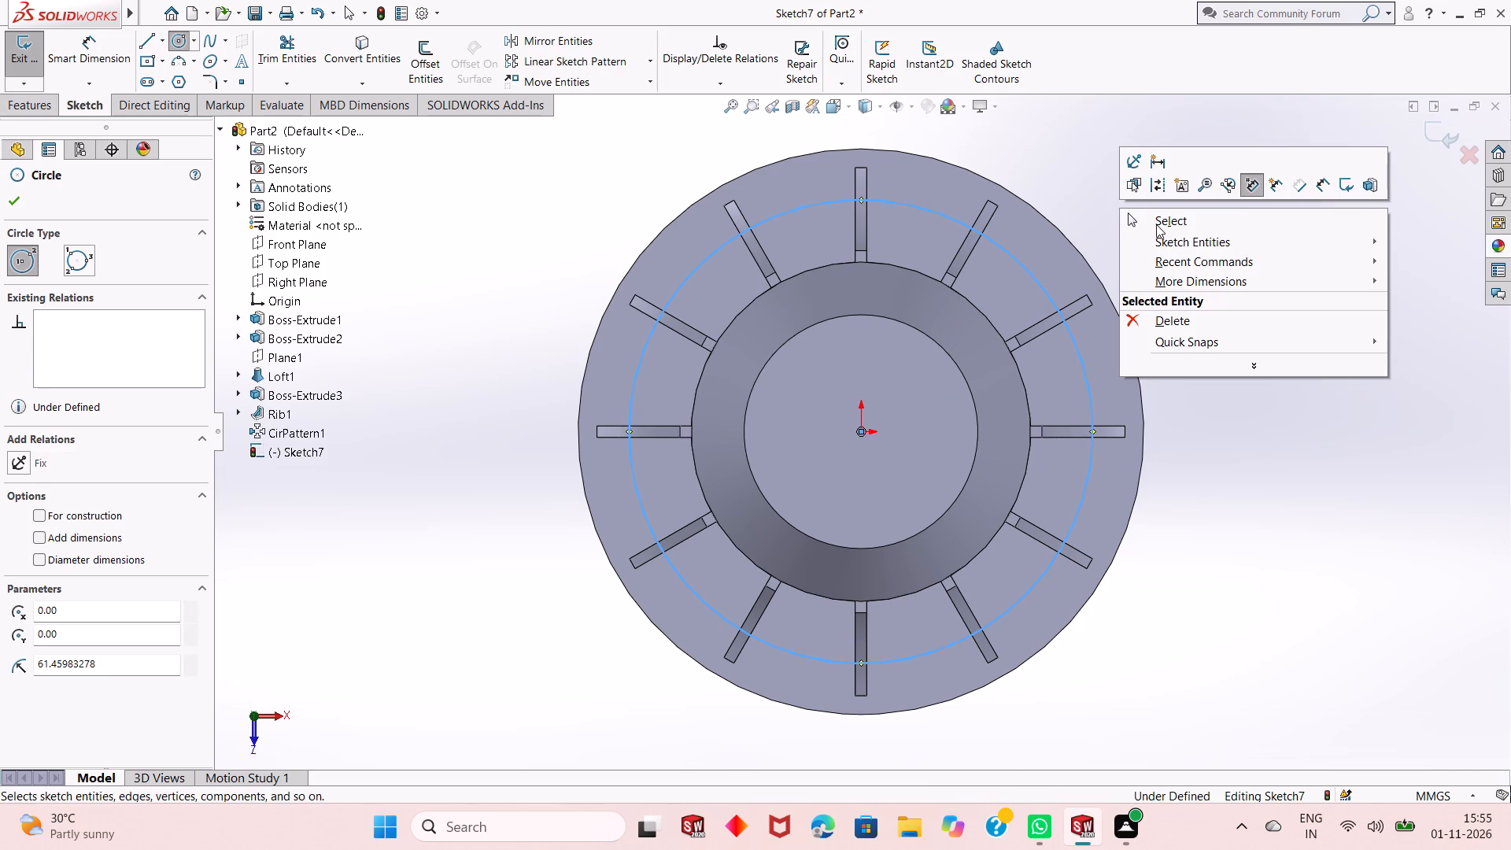
{"action": "left_click", "coordinate": [1157, 225]}
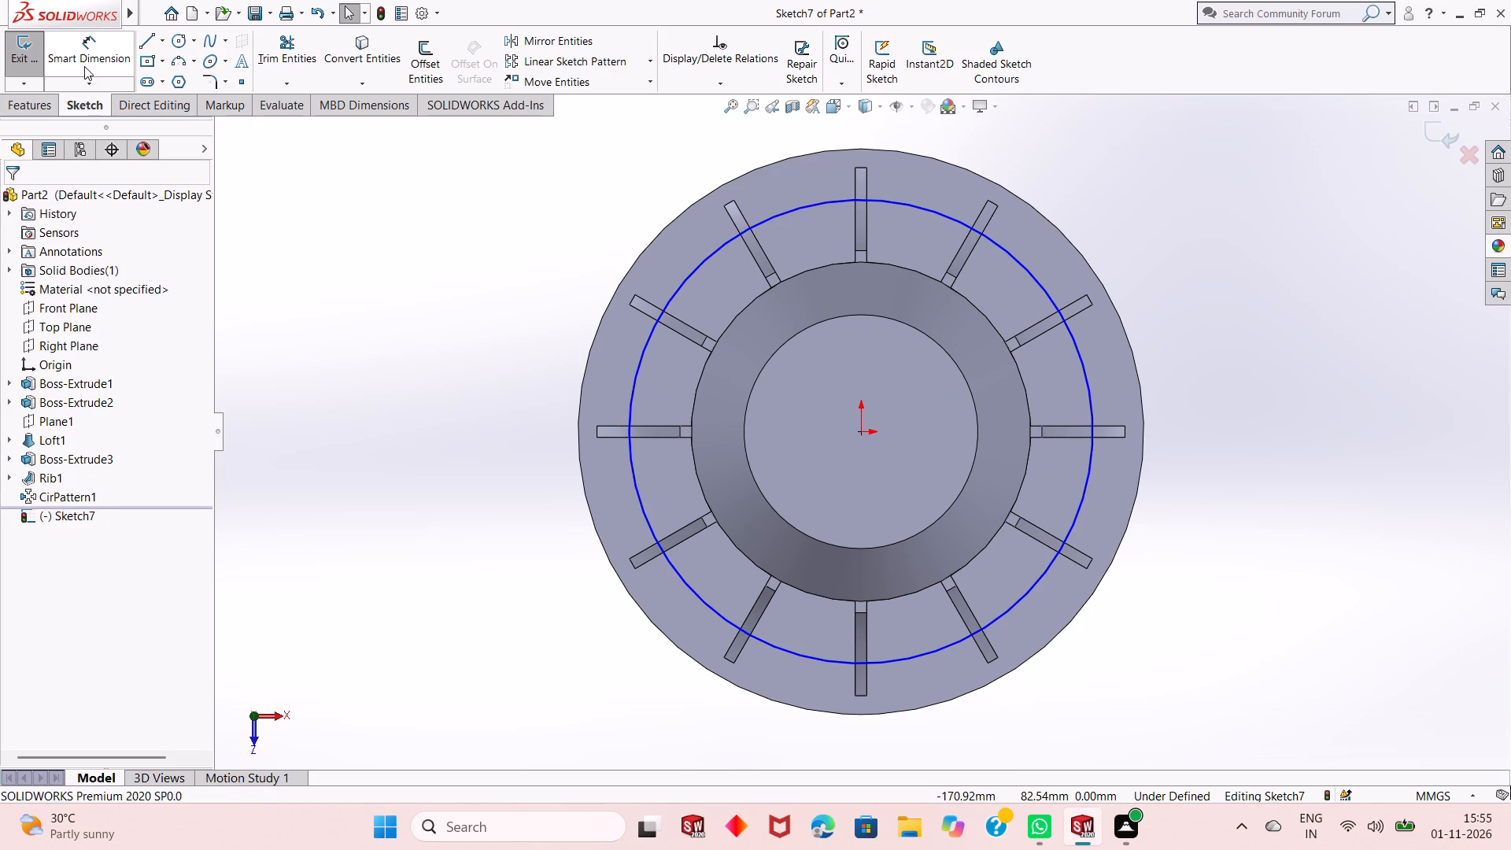
Dimension the sketched circle's diameter at 120 mm.
{"action": "left_click", "coordinate": [84, 66]}
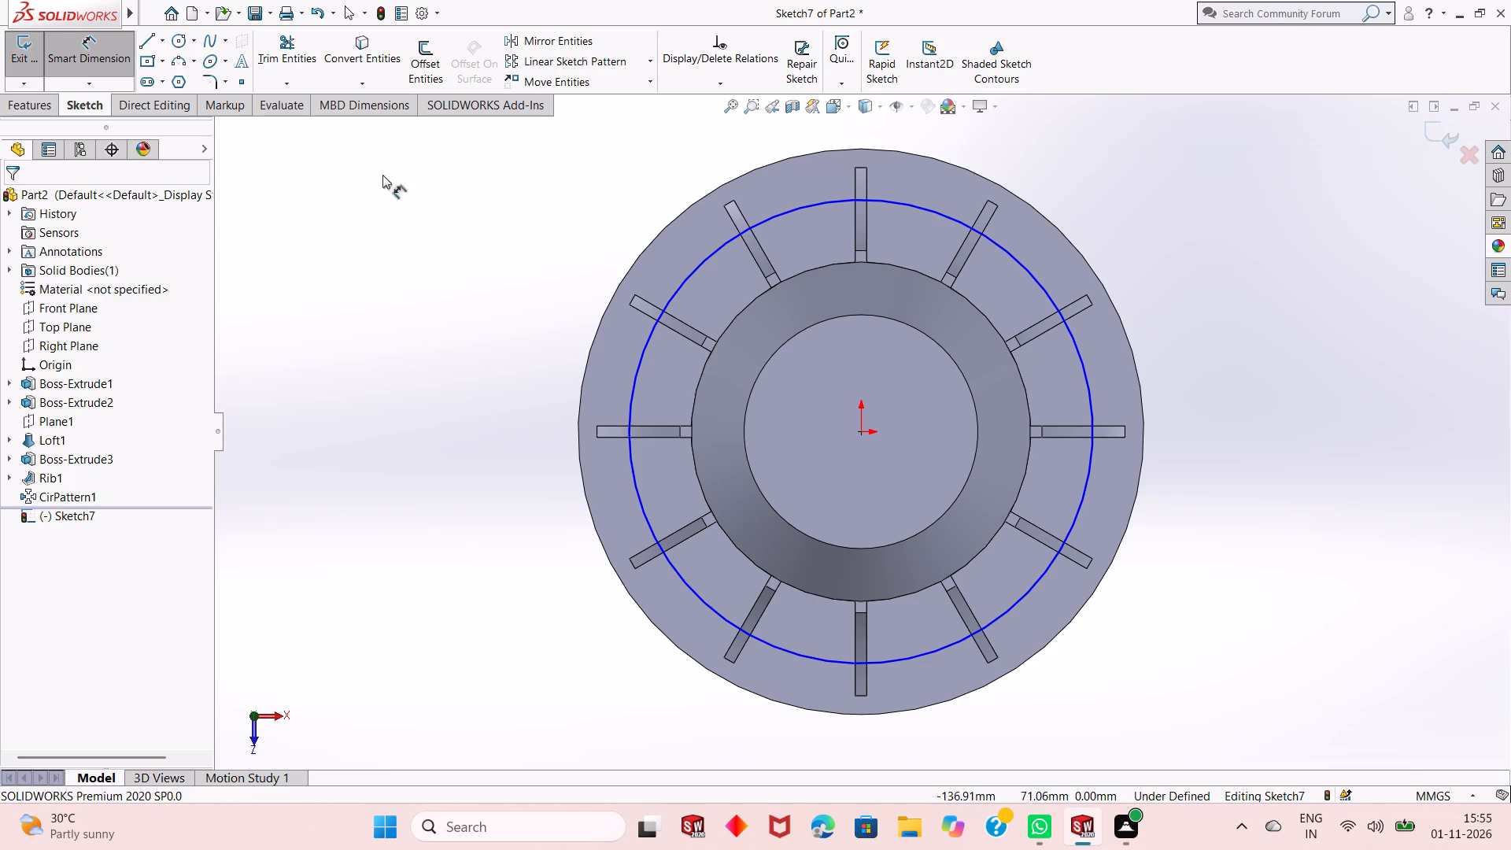
{"action": "left_click", "coordinate": [1092, 471]}
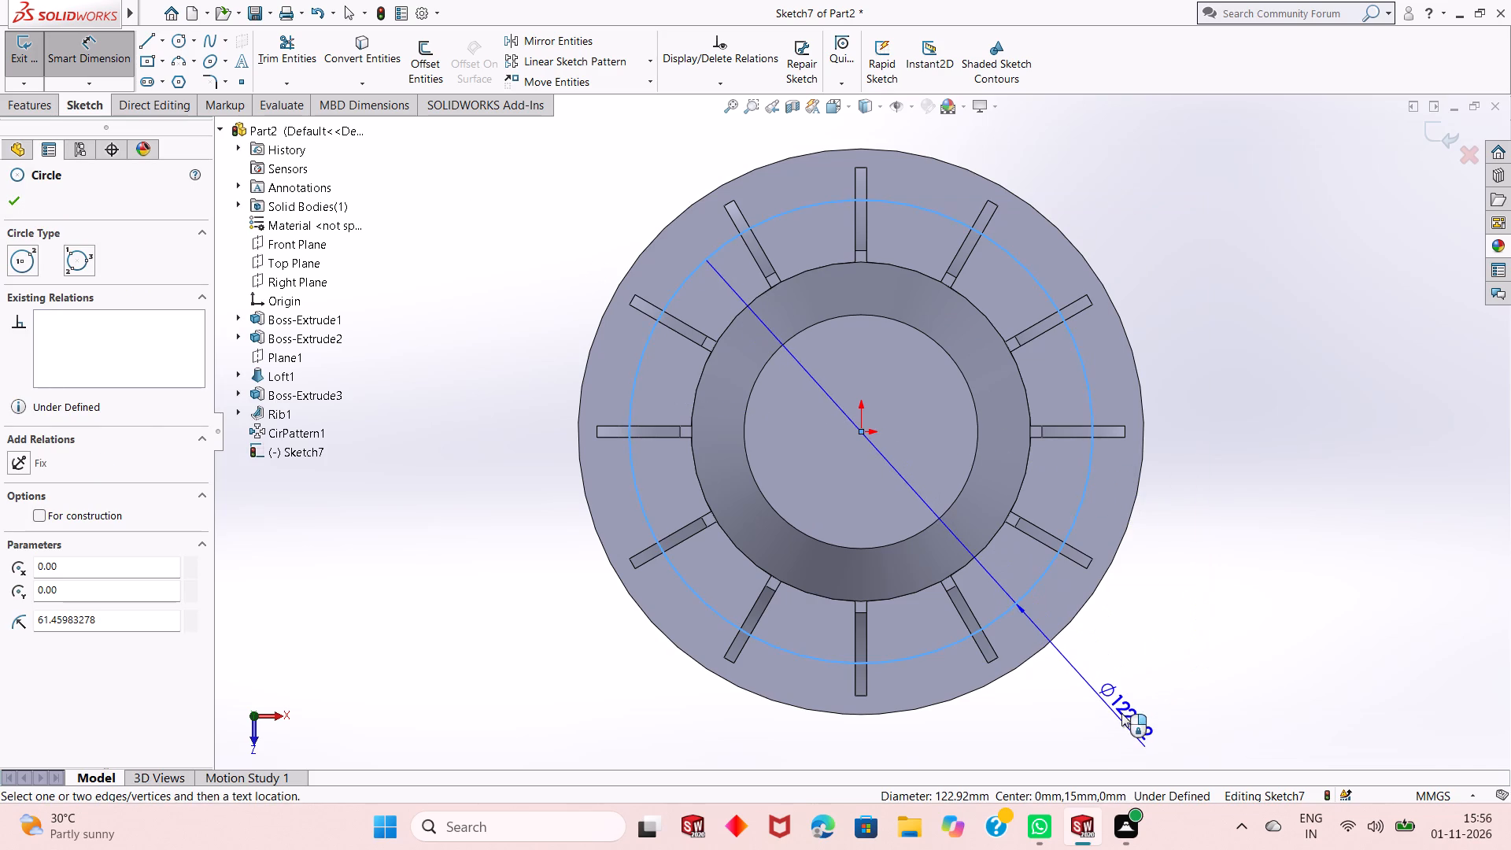
{"action": "left_click", "coordinate": [1140, 700]}
{"action": "type", "text": "120"}
{"action": "key", "text": "Return"}
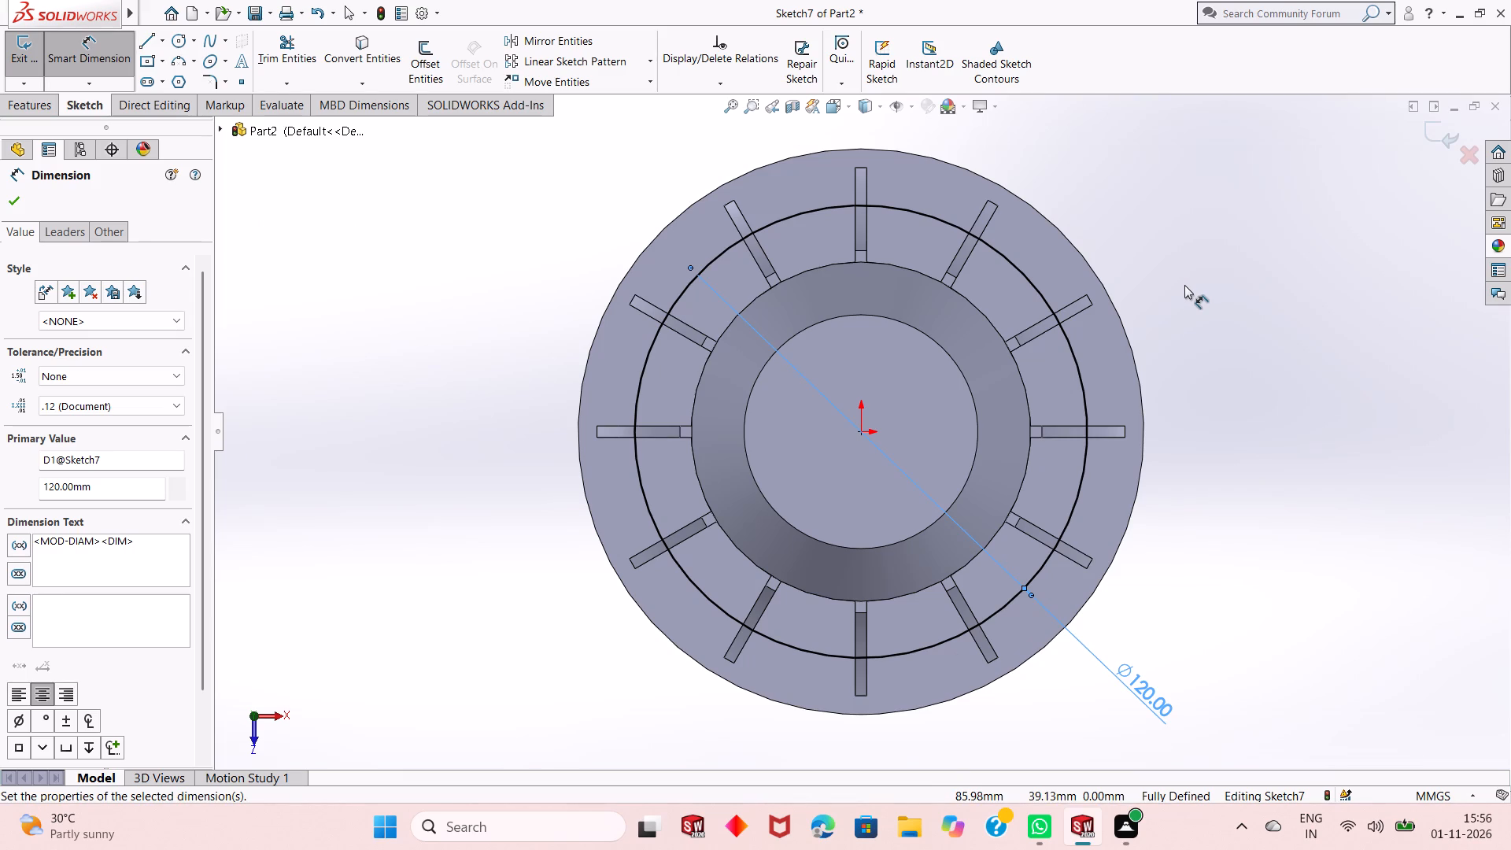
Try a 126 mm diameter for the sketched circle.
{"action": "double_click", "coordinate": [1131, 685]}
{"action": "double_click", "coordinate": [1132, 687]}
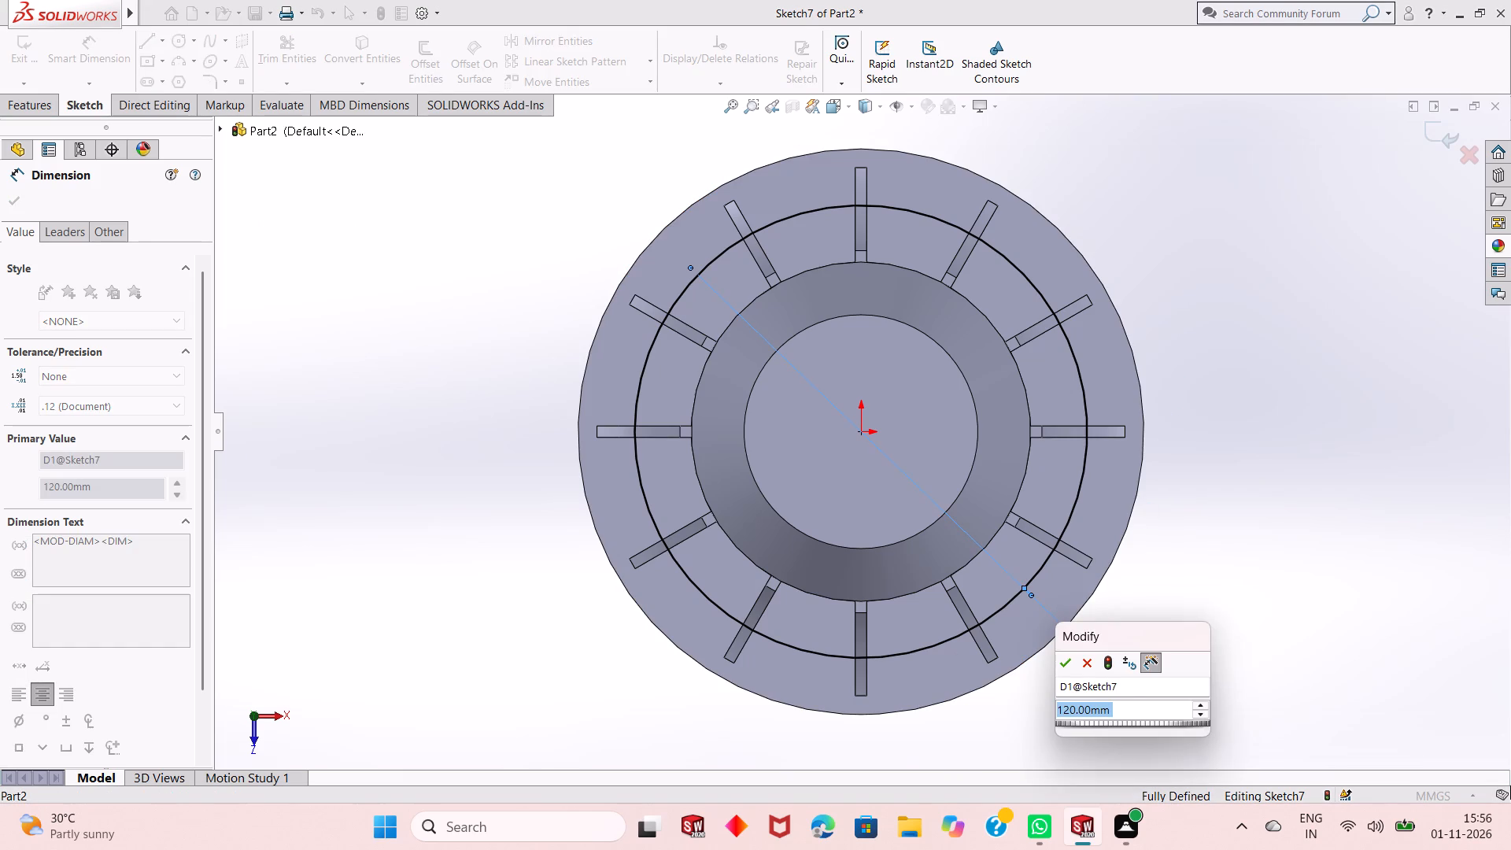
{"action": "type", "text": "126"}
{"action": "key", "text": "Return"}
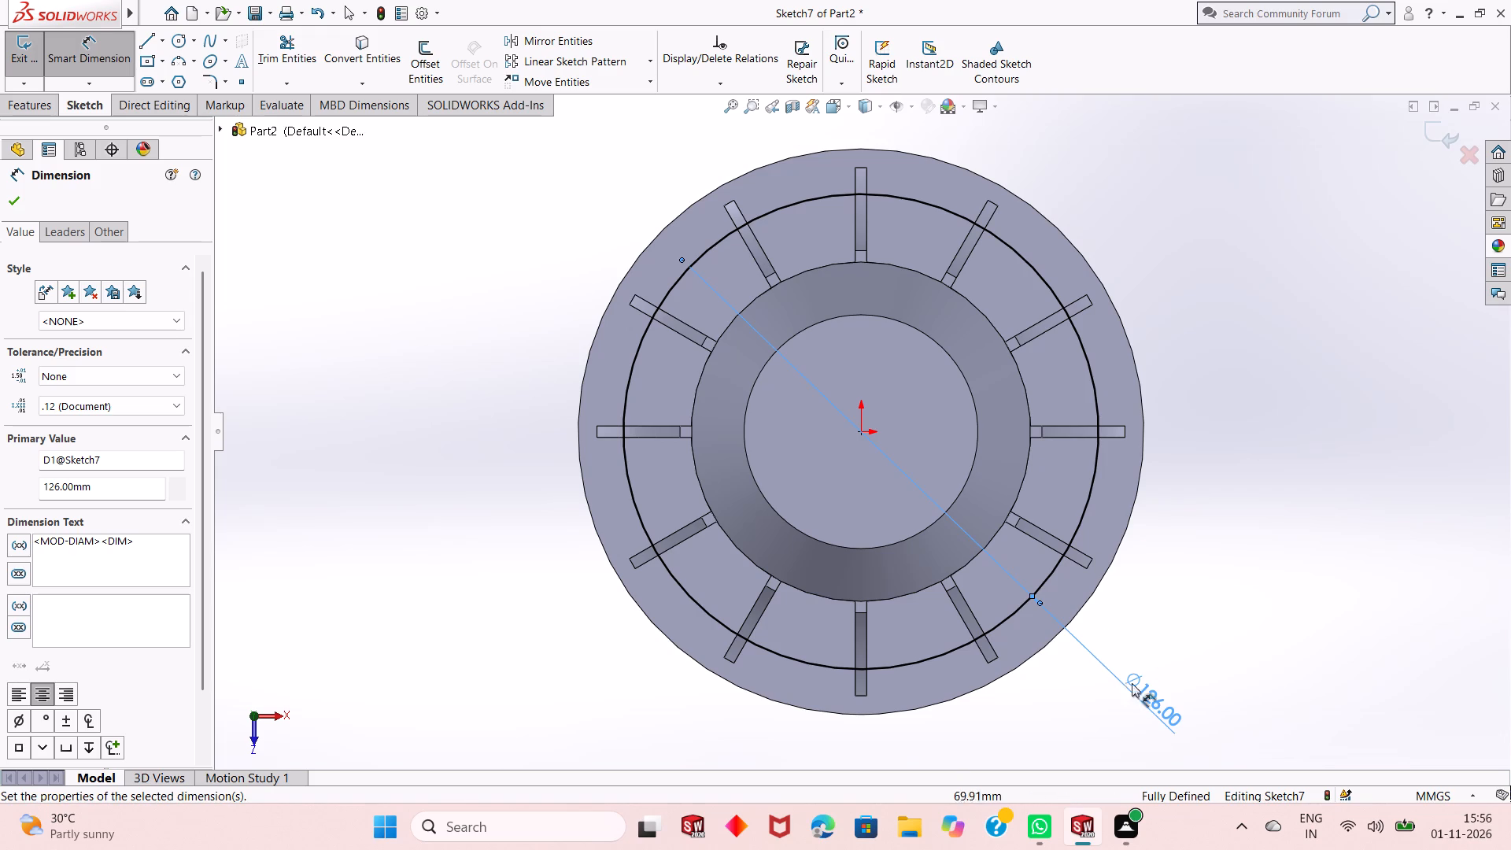
Set the sketched circle's diameter to 125 mm.
{"action": "double_click", "coordinate": [1137, 685]}
{"action": "type", "text": "125"}
{"action": "key", "text": "Return"}
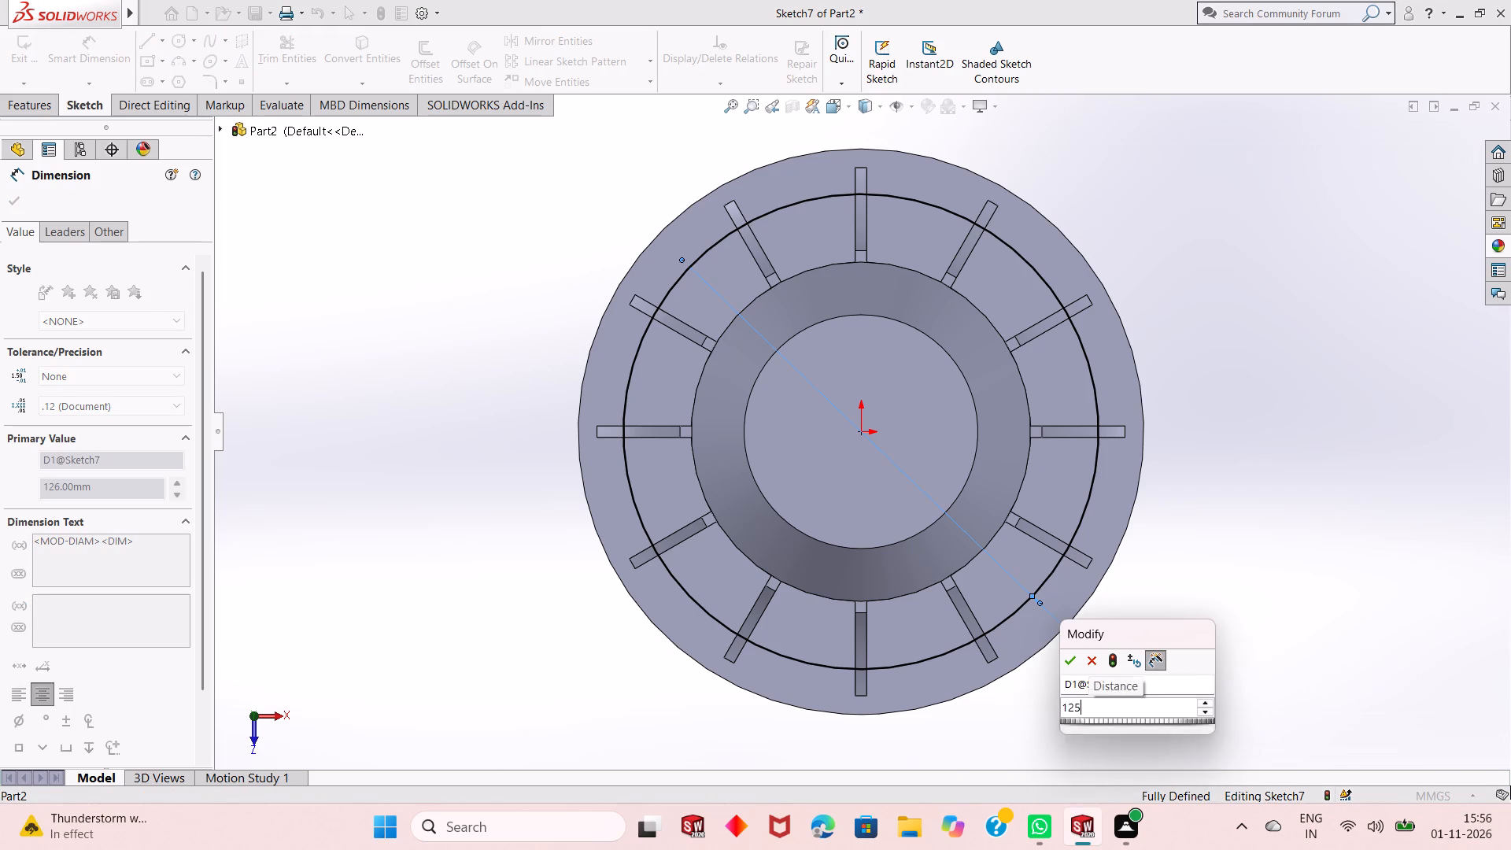
{"action": "right_click", "coordinate": [1257, 246]}
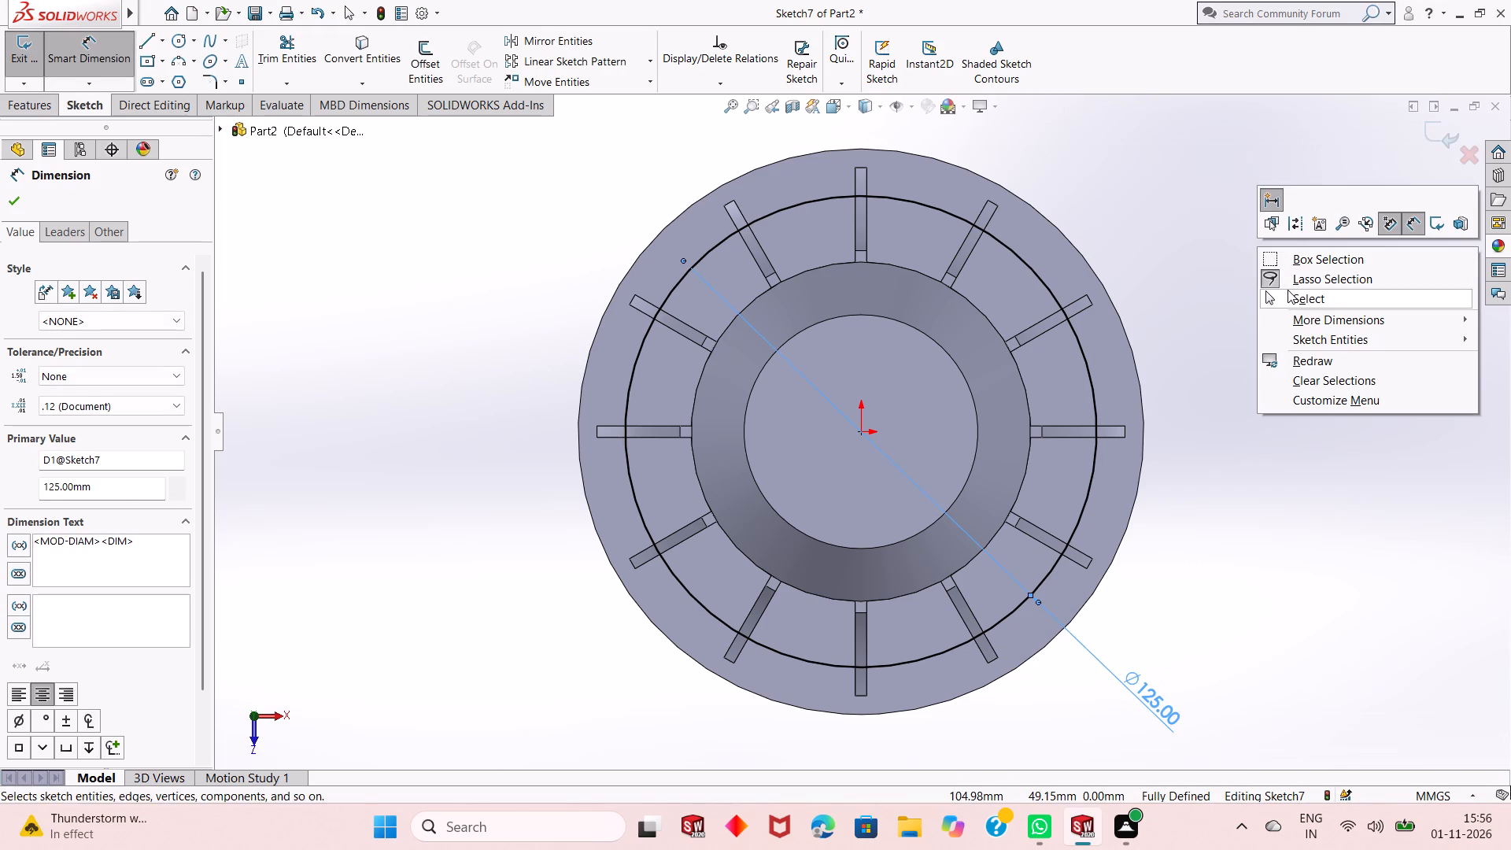
{"action": "left_click", "coordinate": [1287, 291]}
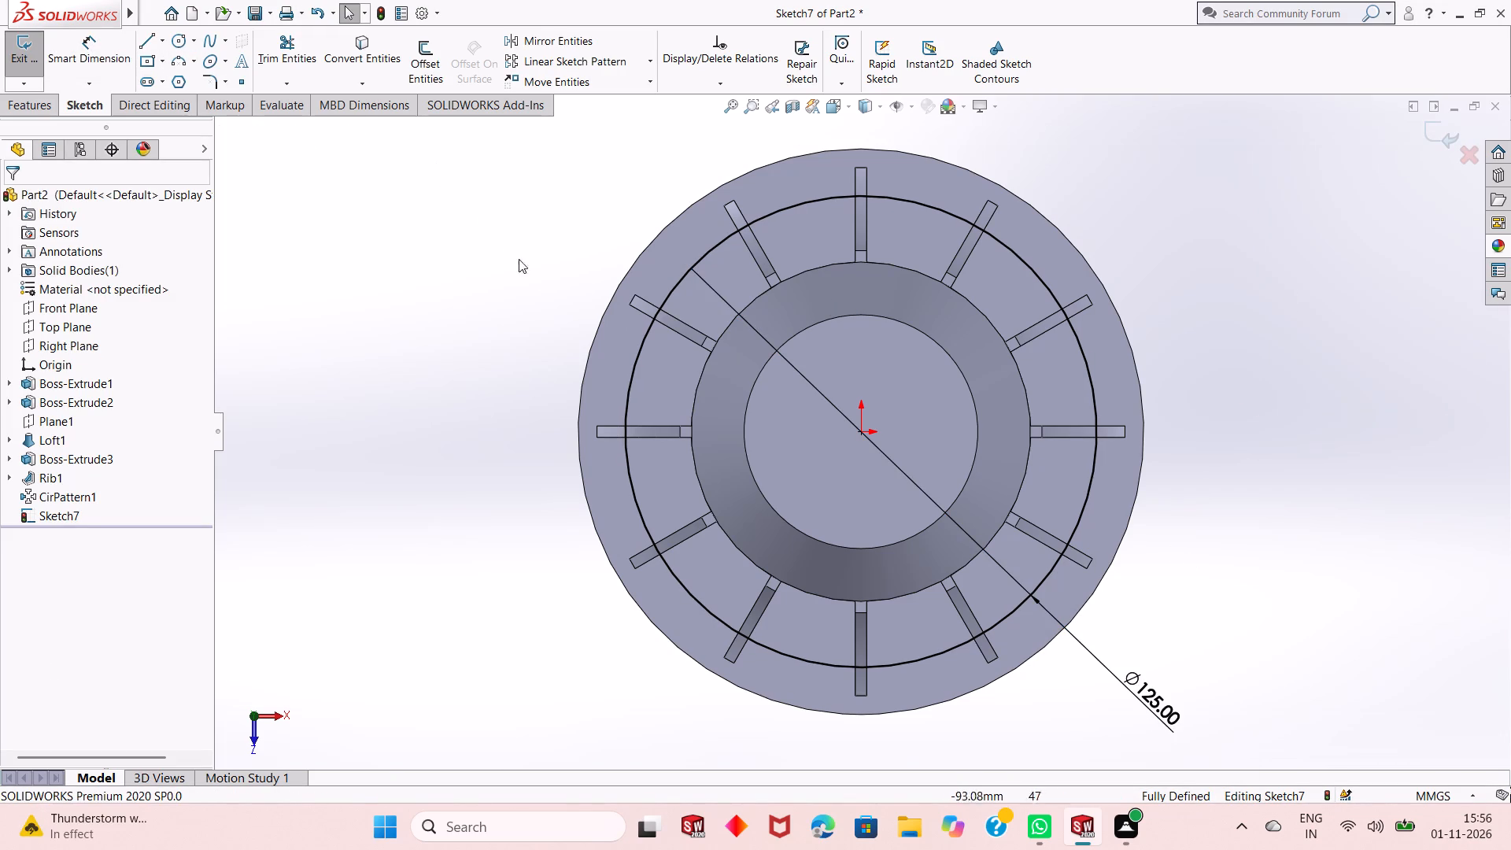
Convert the 125 mm circle to construction geometry.
{"action": "left_click", "coordinate": [624, 404]}
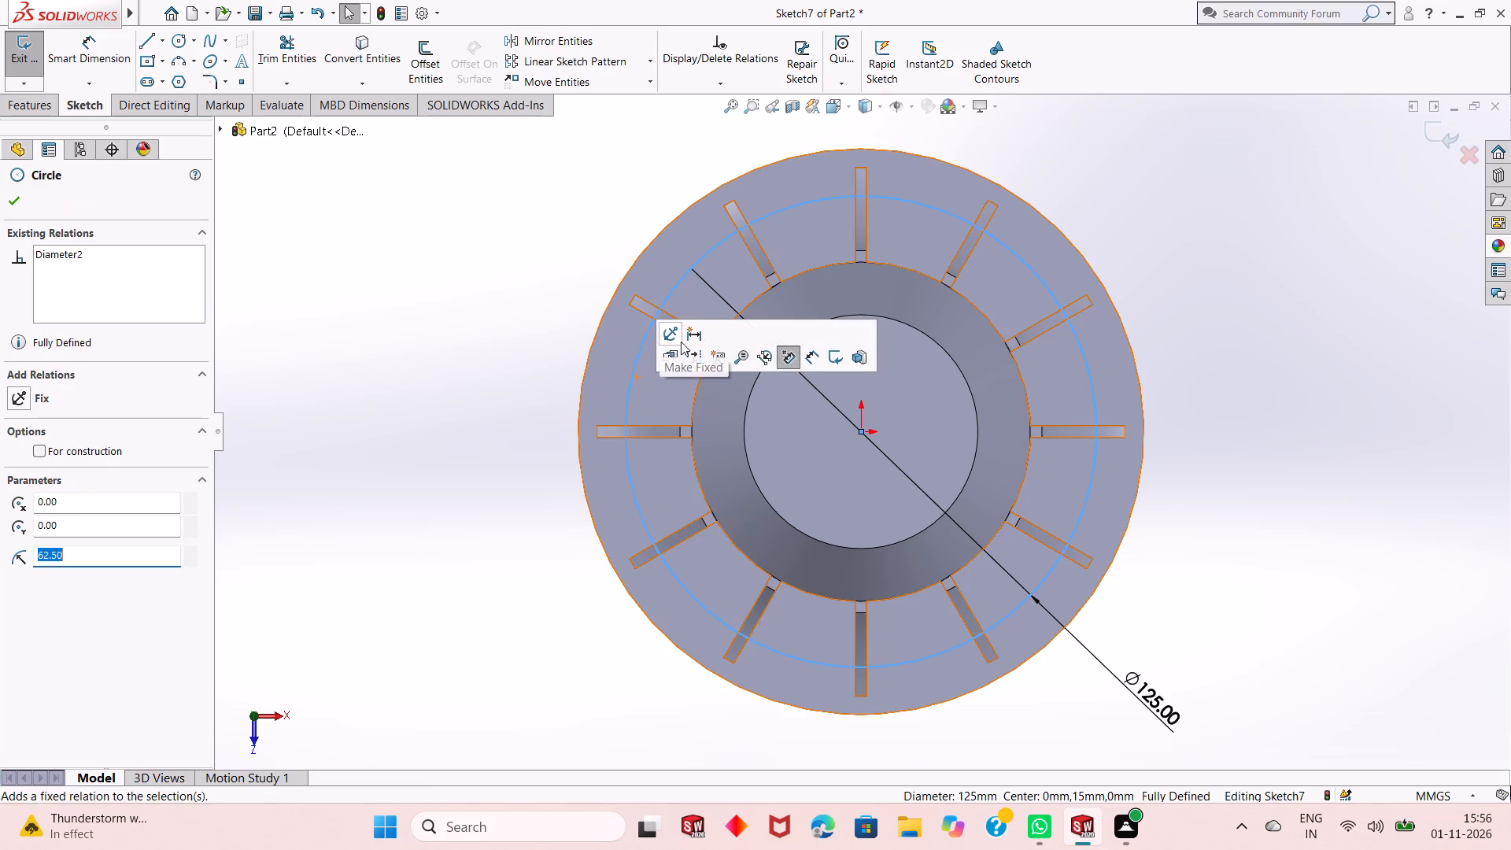
{"action": "left_click", "coordinate": [690, 365]}
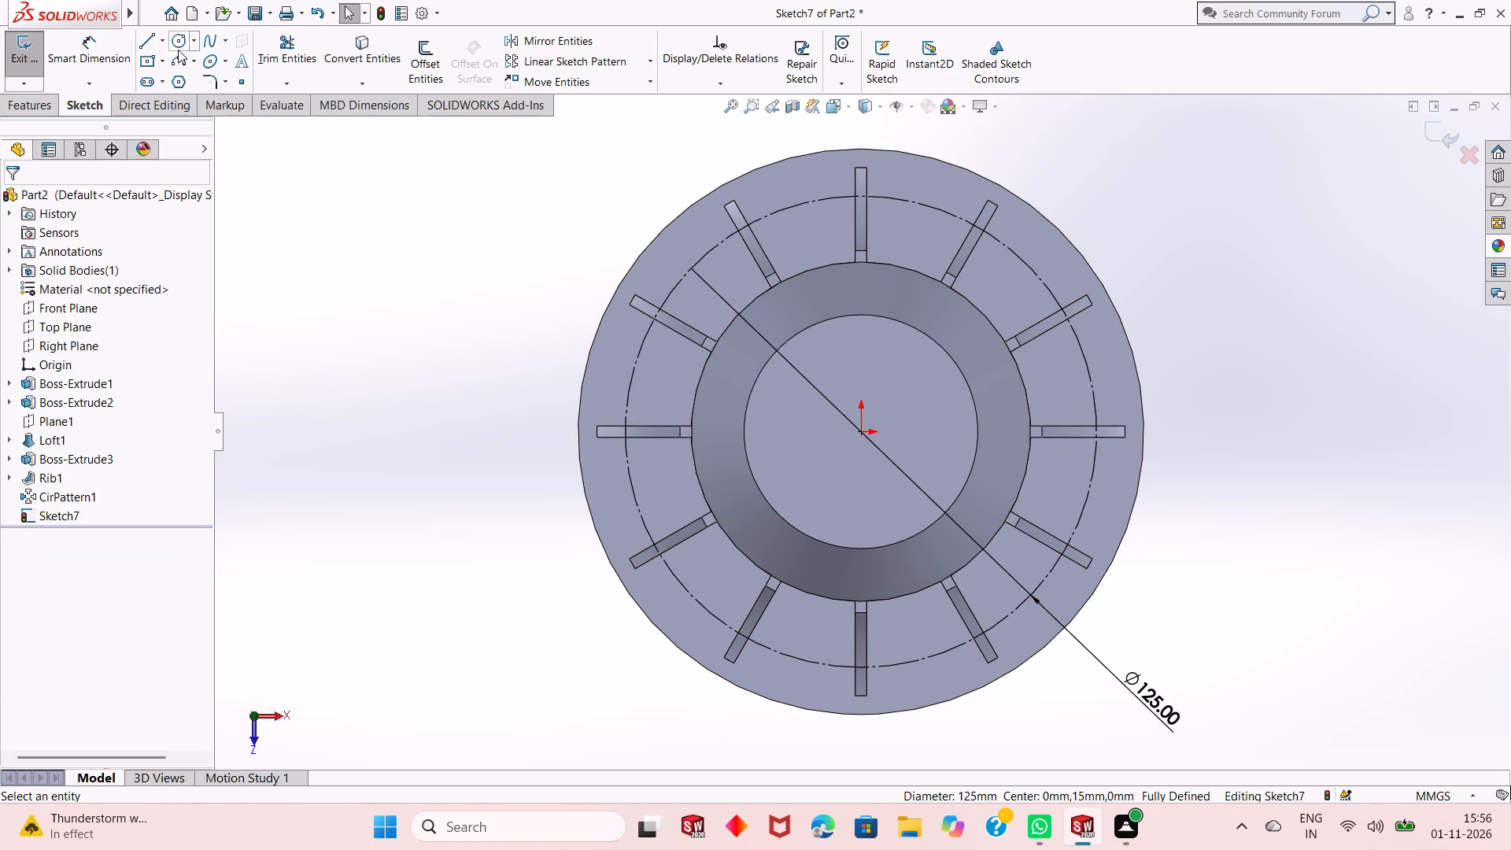
Draw a centerline from the origin to the 125 mm construction circle at about 45 degrees, ending between two ribs.
{"action": "left_click", "coordinate": [178, 50]}
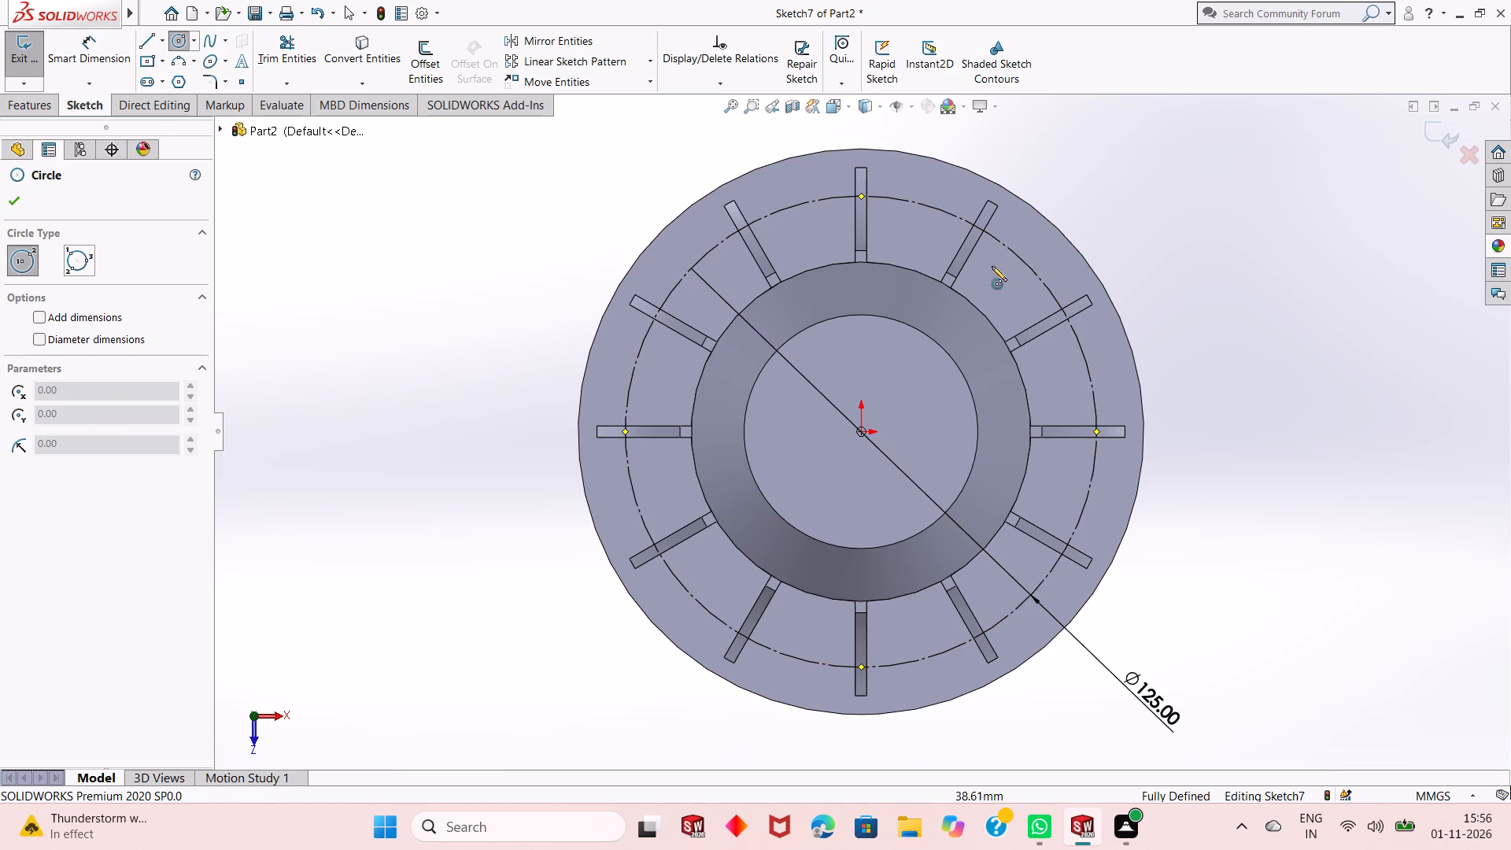
{"action": "left_click", "coordinate": [164, 38]}
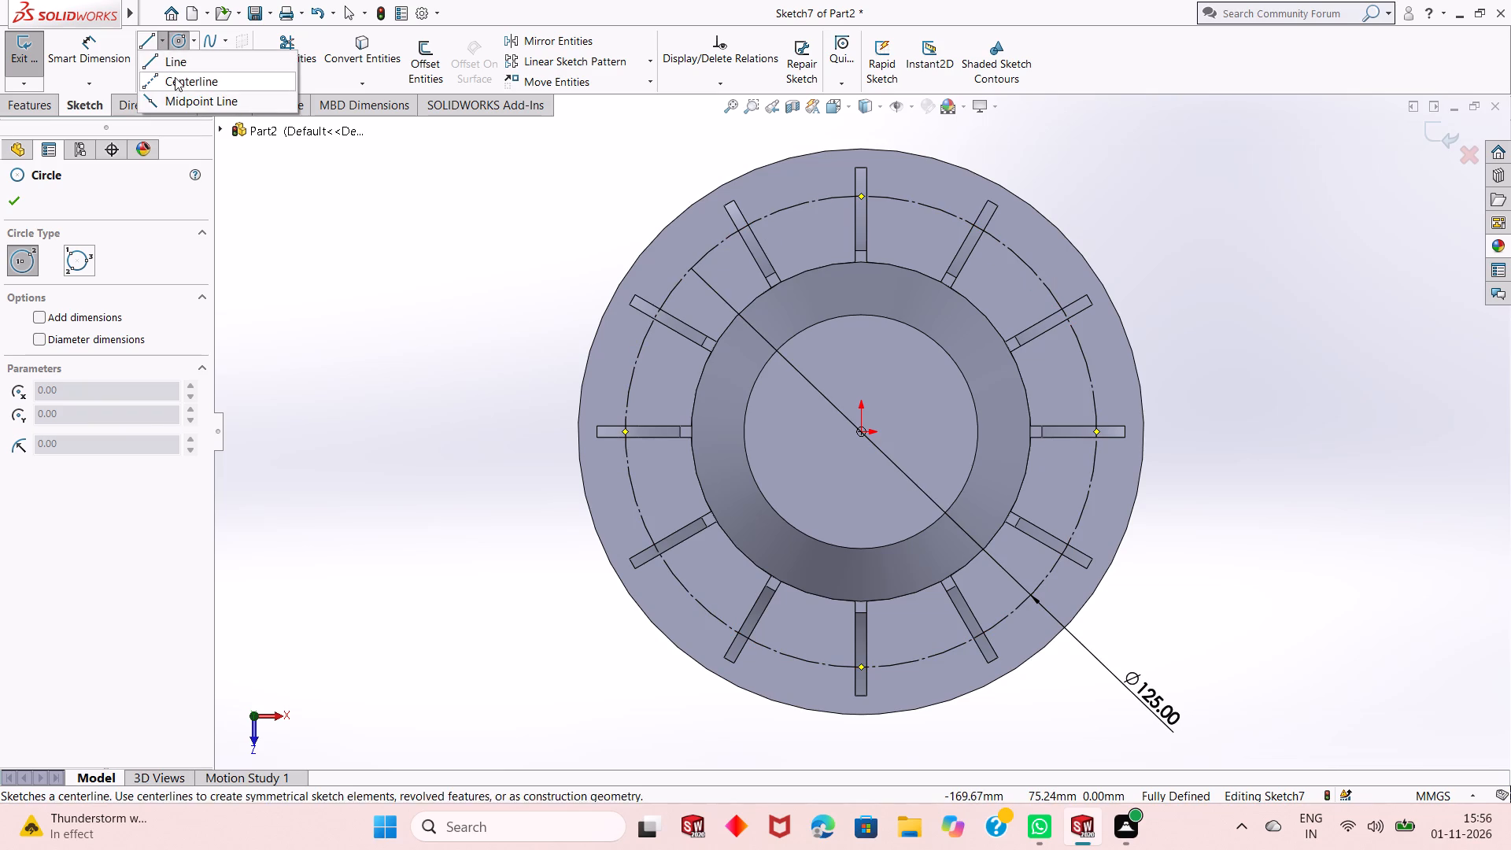
{"action": "left_click", "coordinate": [175, 79]}
{"action": "left_click", "coordinate": [858, 434]}
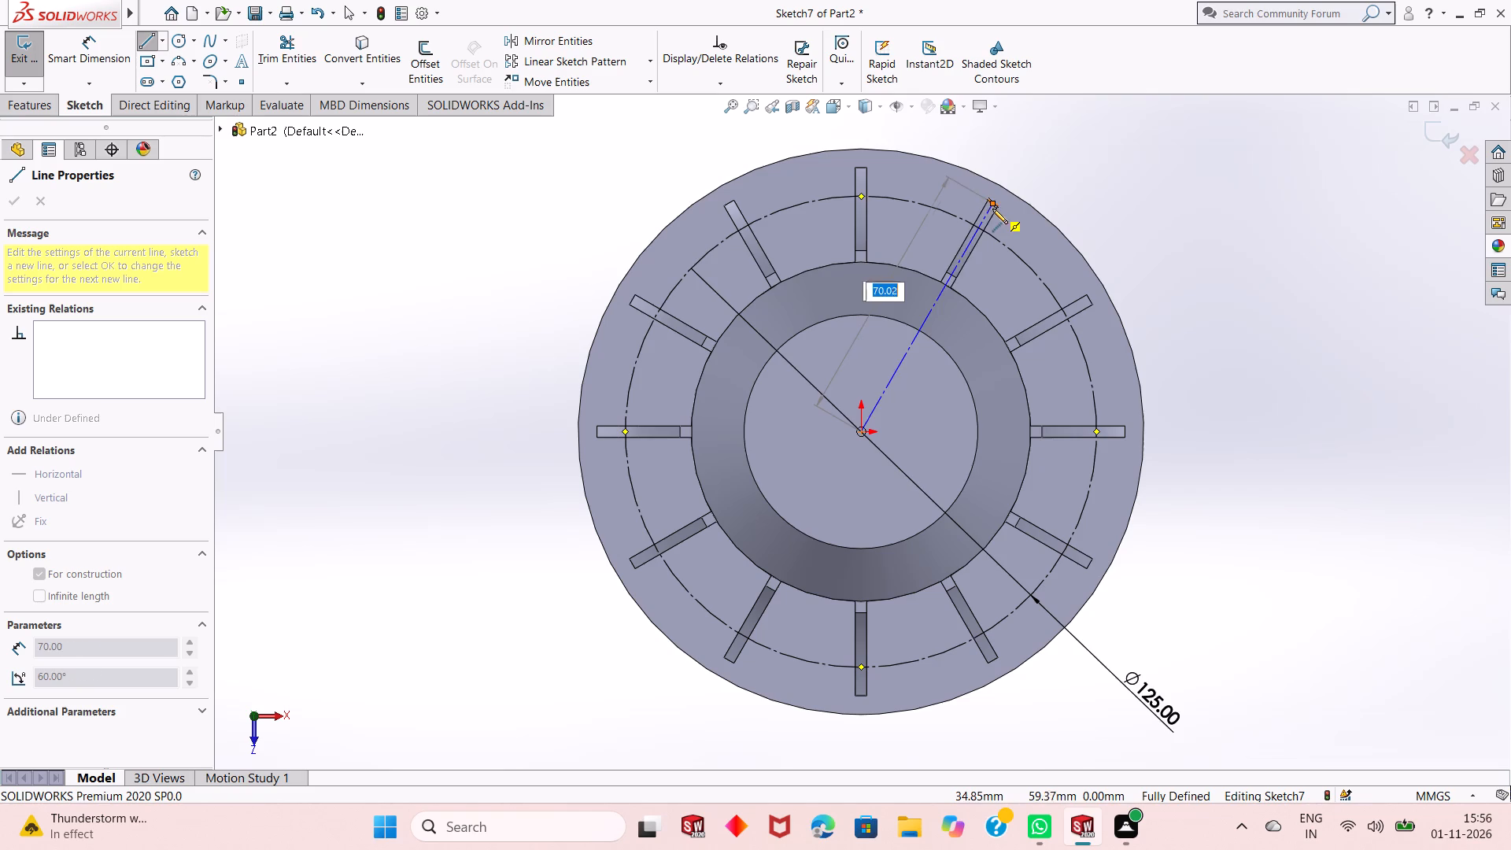
{"action": "scroll", "coordinate": [999, 207], "scroll_direction": "up", "scroll_amount": 2}
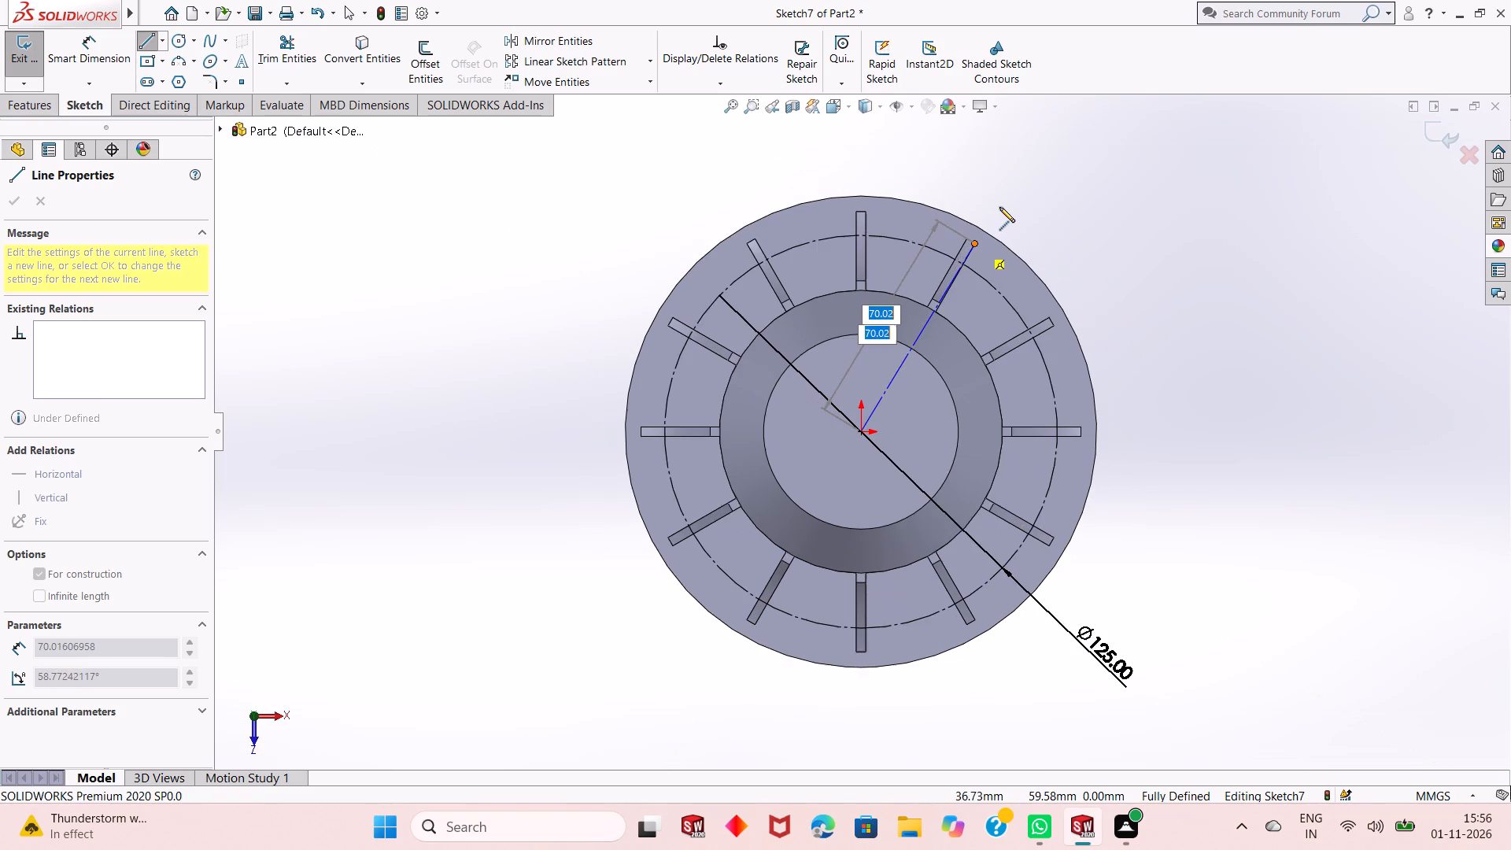
{"action": "scroll", "coordinate": [914, 346], "scroll_direction": "down", "scroll_amount": 6}
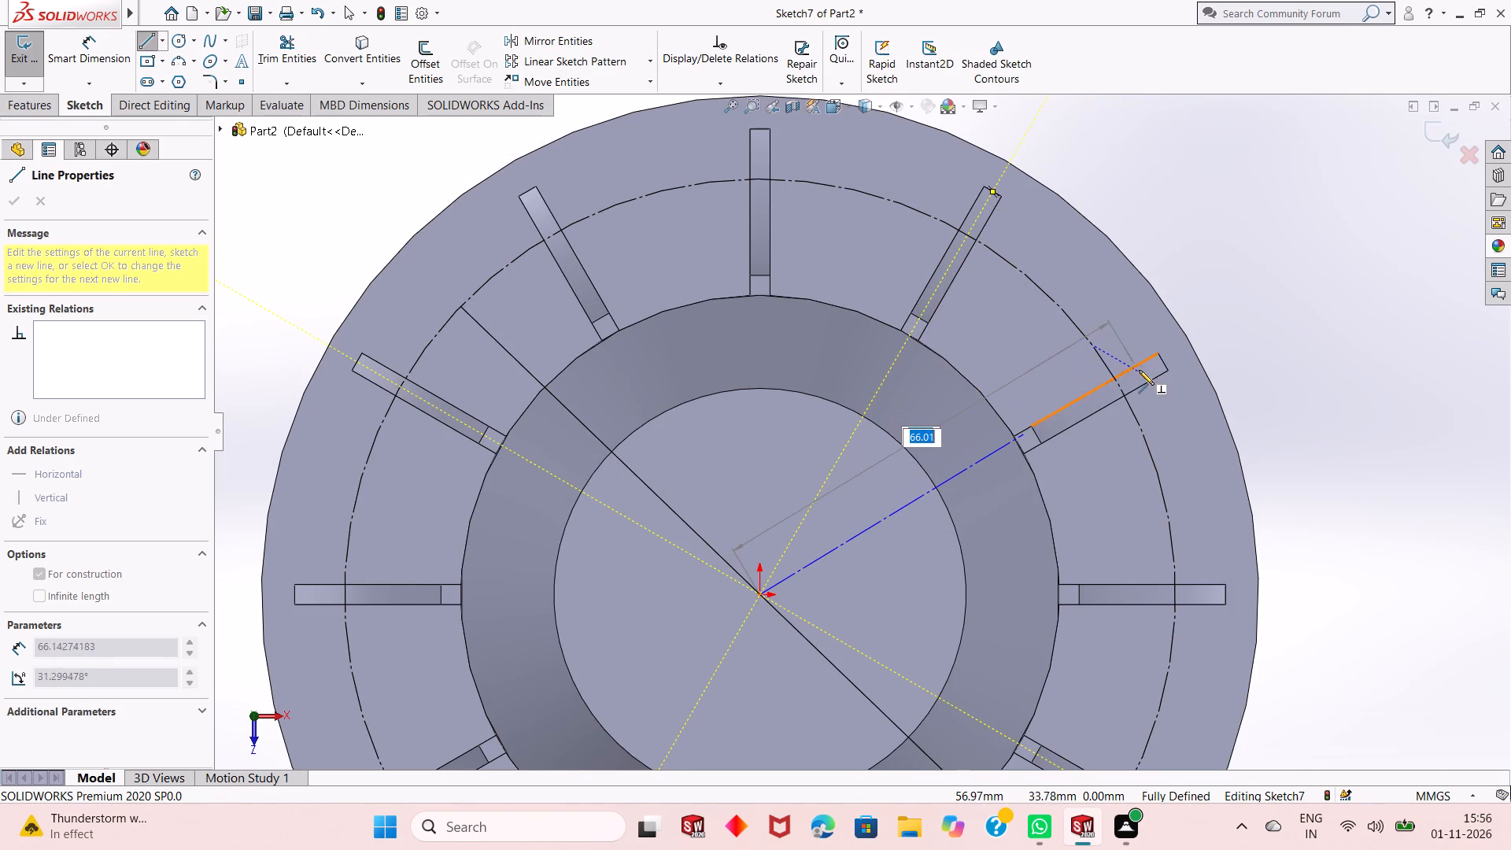
{"action": "left_click", "coordinate": [1054, 297]}
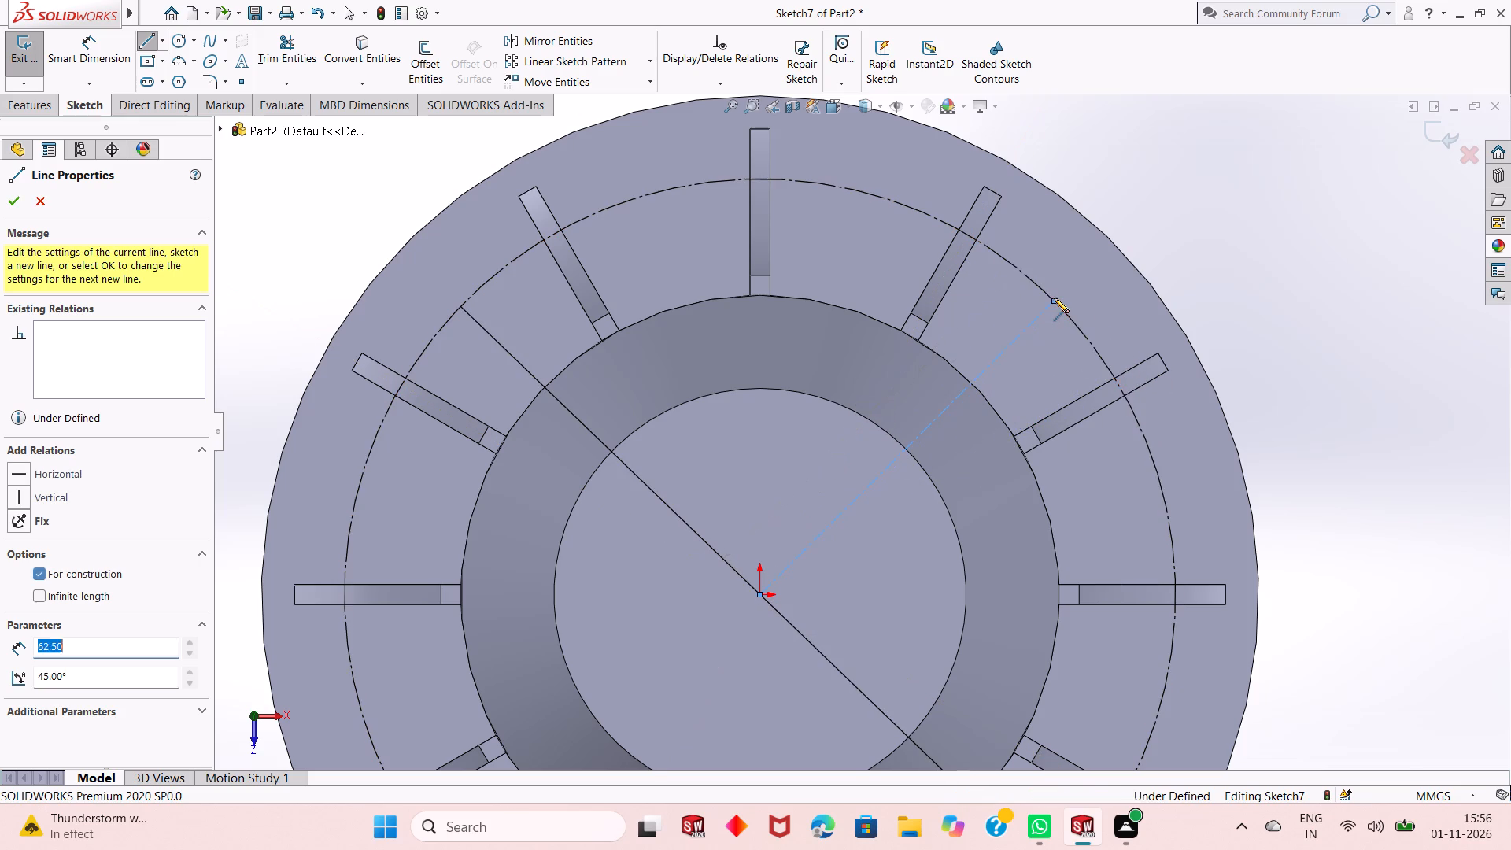
{"action": "right_click", "coordinate": [1054, 297]}
{"action": "left_click", "coordinate": [1081, 309]}
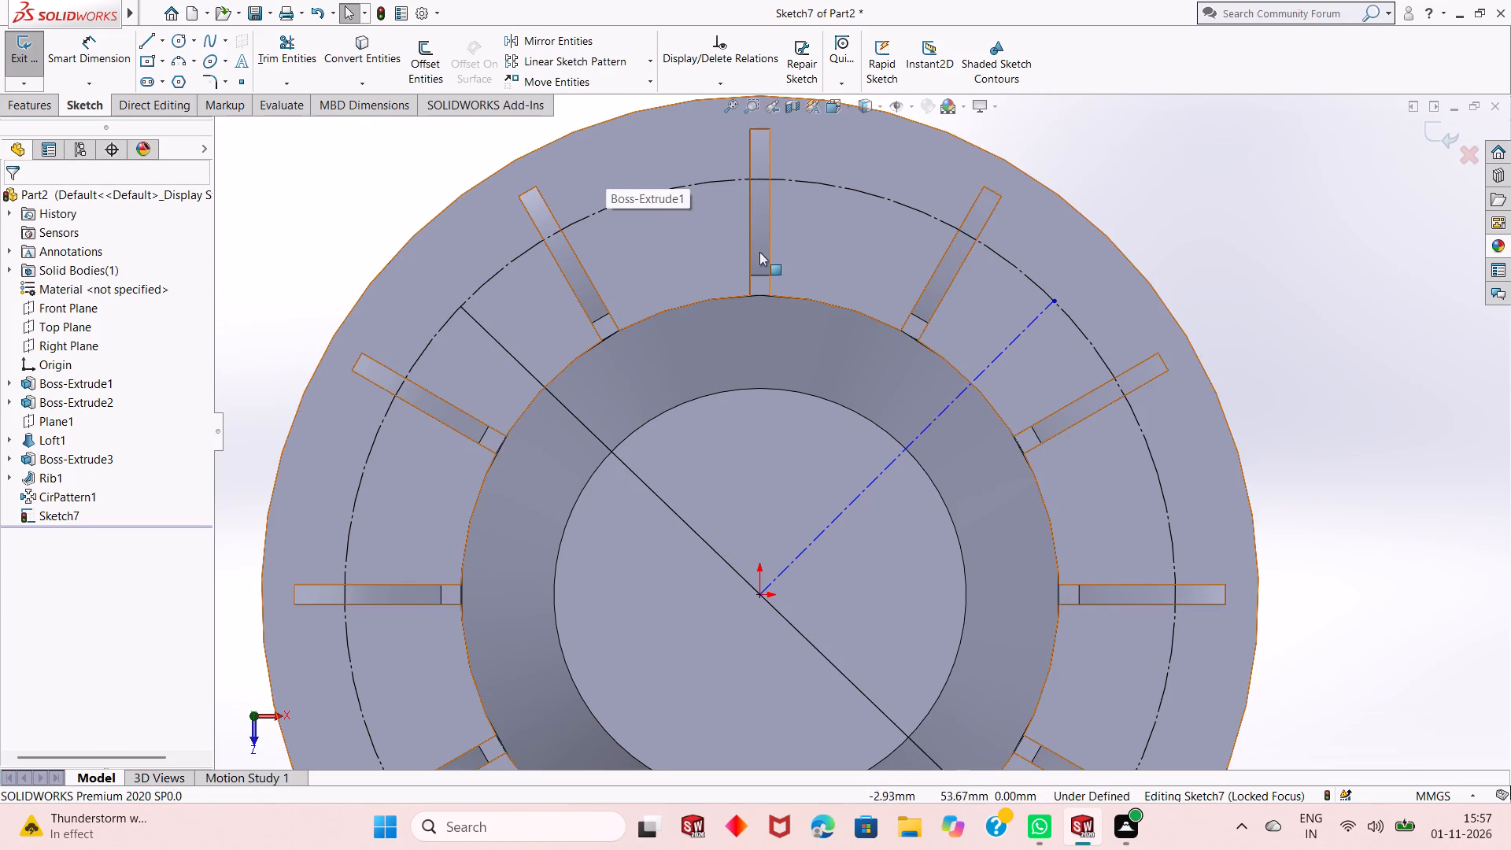
Sketch a circle about 14.8 mm in diameter centred on the centerline's outer endpoint on the 125 mm construction circle.
{"action": "scroll", "coordinate": [885, 371], "scroll_direction": "up", "scroll_amount": 2}
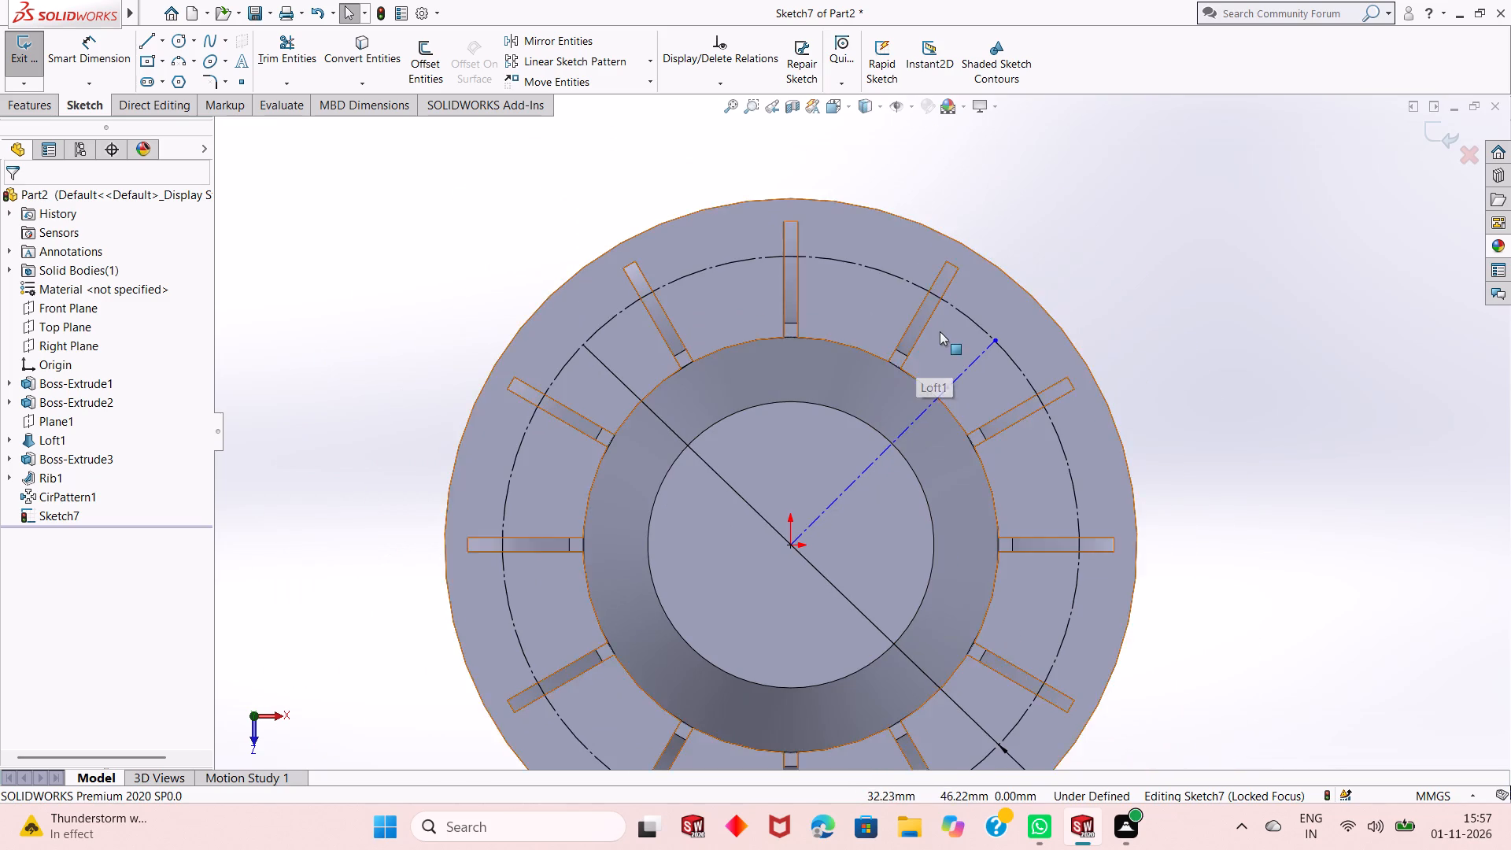
{"action": "scroll", "coordinate": [940, 331], "scroll_direction": "down", "scroll_amount": 3}
{"action": "right_click", "coordinate": [1177, 254]}
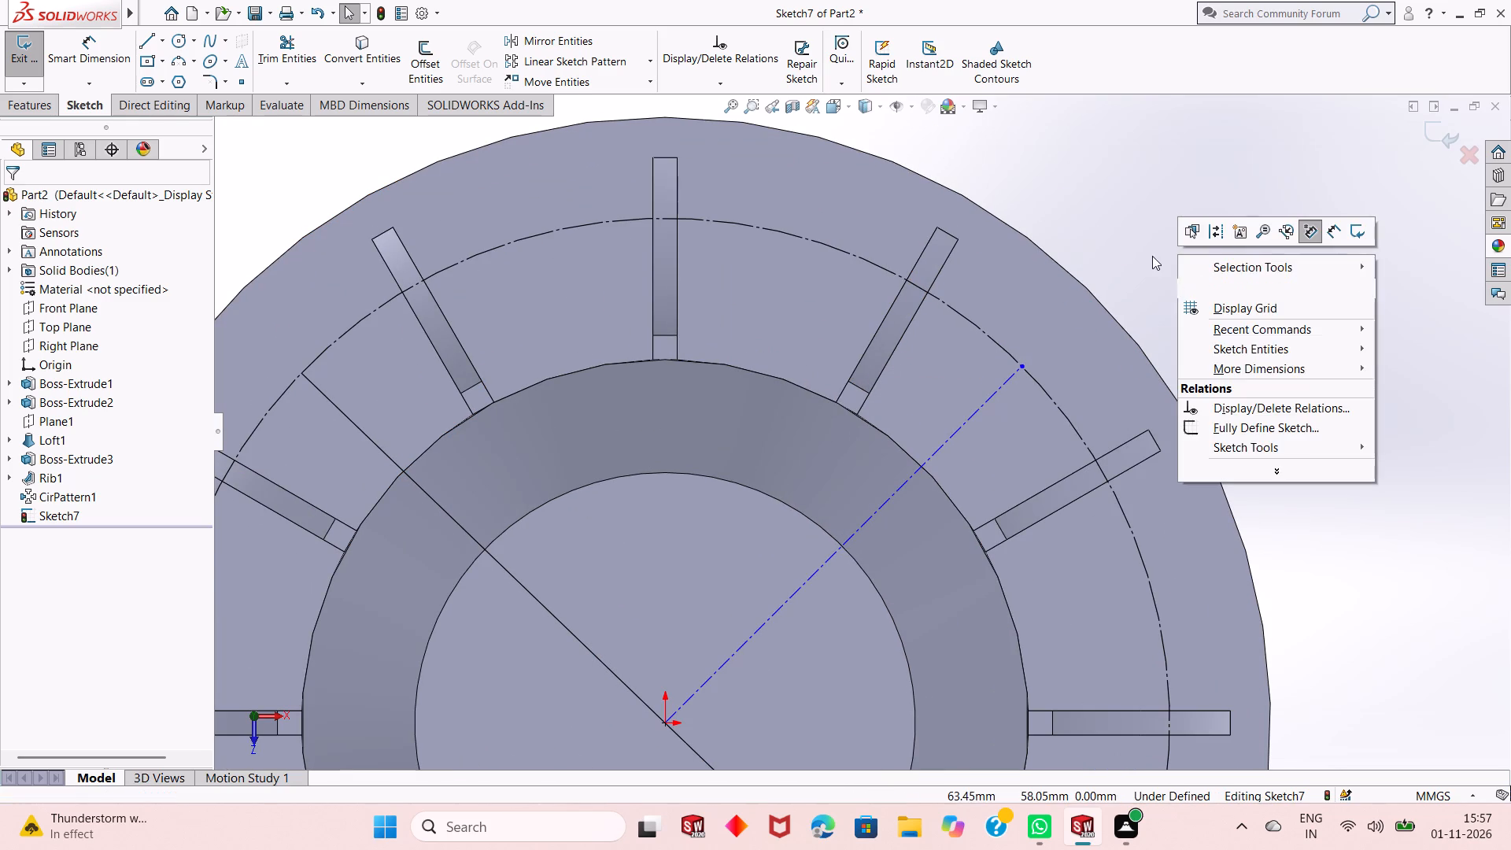
{"action": "left_click", "coordinate": [1152, 256]}
{"action": "scroll", "coordinate": [1009, 402], "scroll_direction": "up", "scroll_amount": 4}
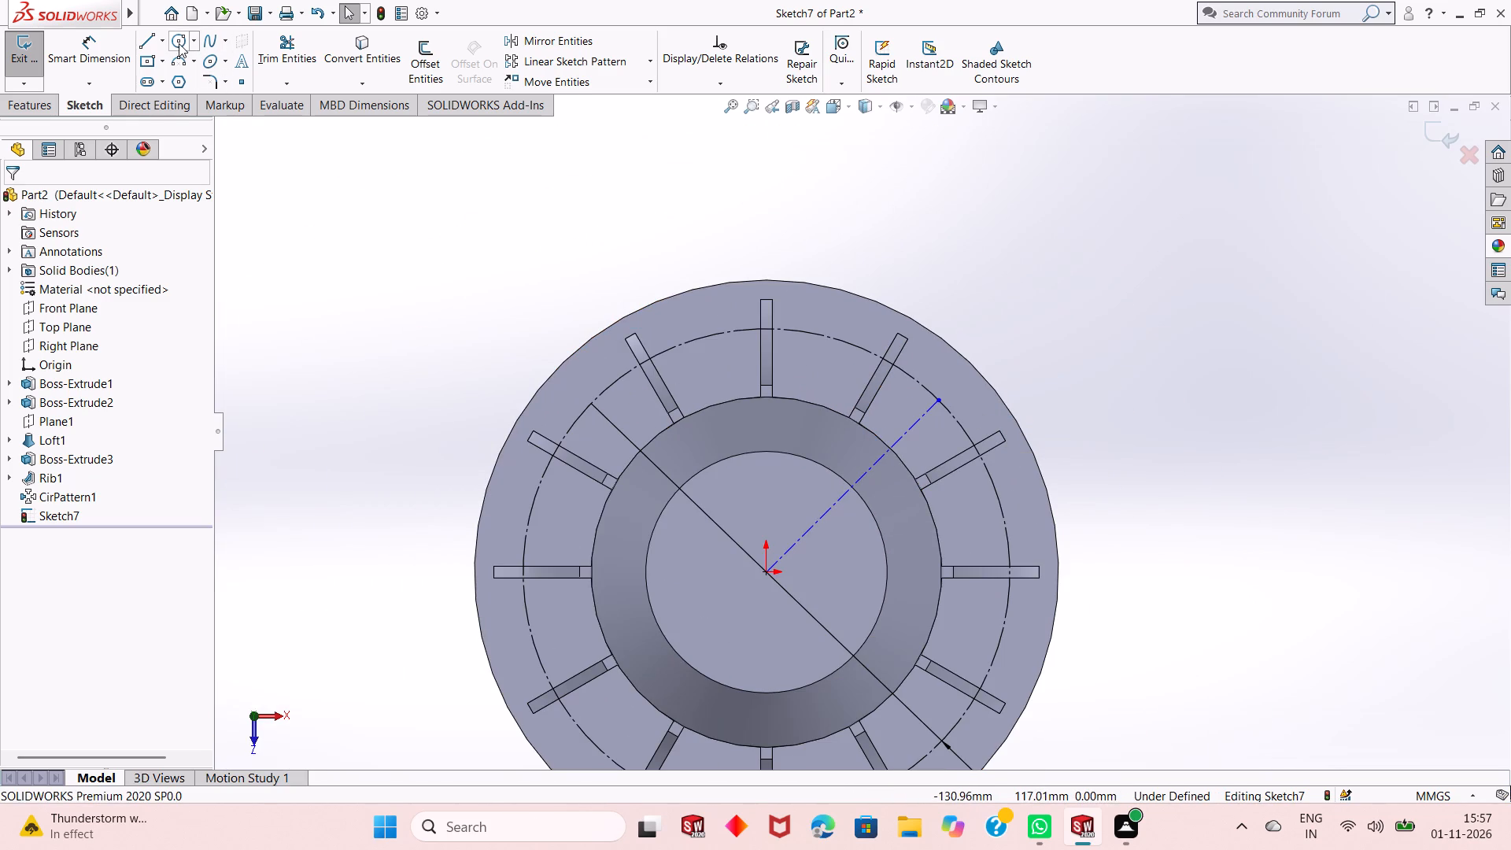
{"action": "left_click", "coordinate": [179, 43]}
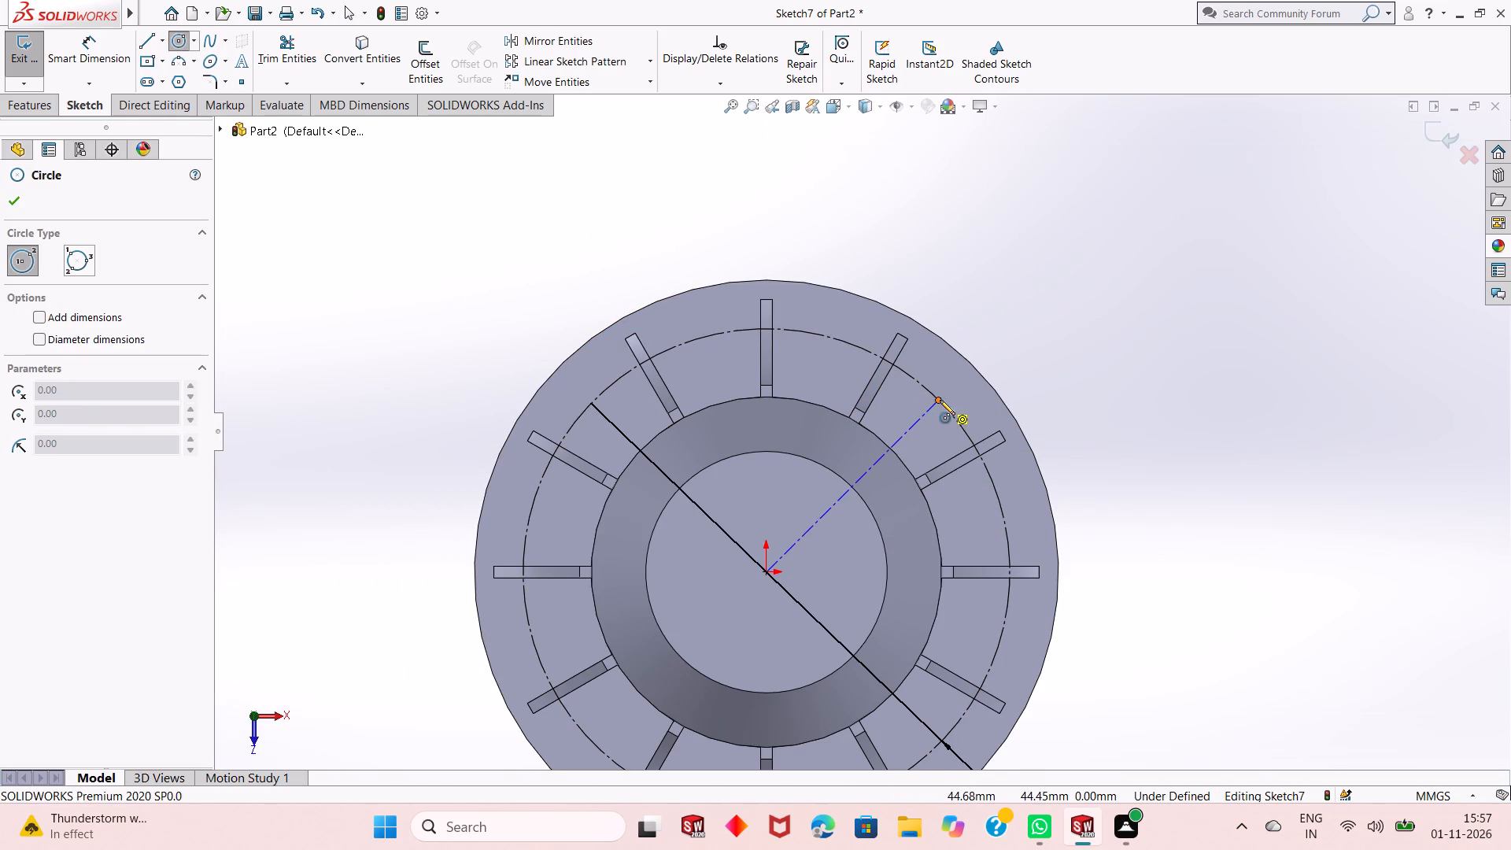
{"action": "left_click", "coordinate": [940, 400]}
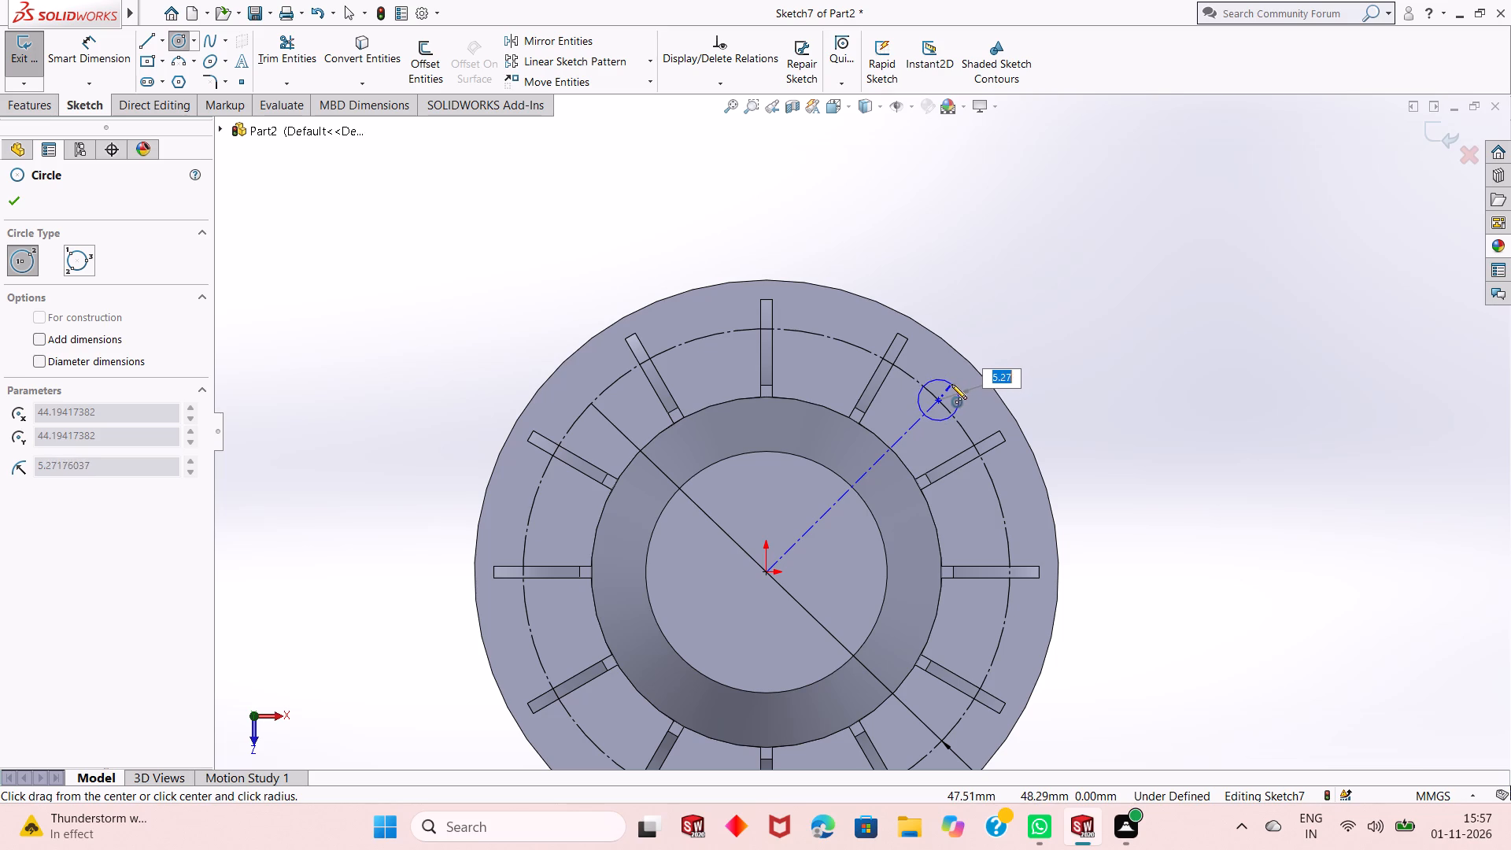
{"action": "left_click", "coordinate": [957, 378]}
{"action": "right_click", "coordinate": [1036, 314]}
{"action": "left_click", "coordinate": [1062, 329]}
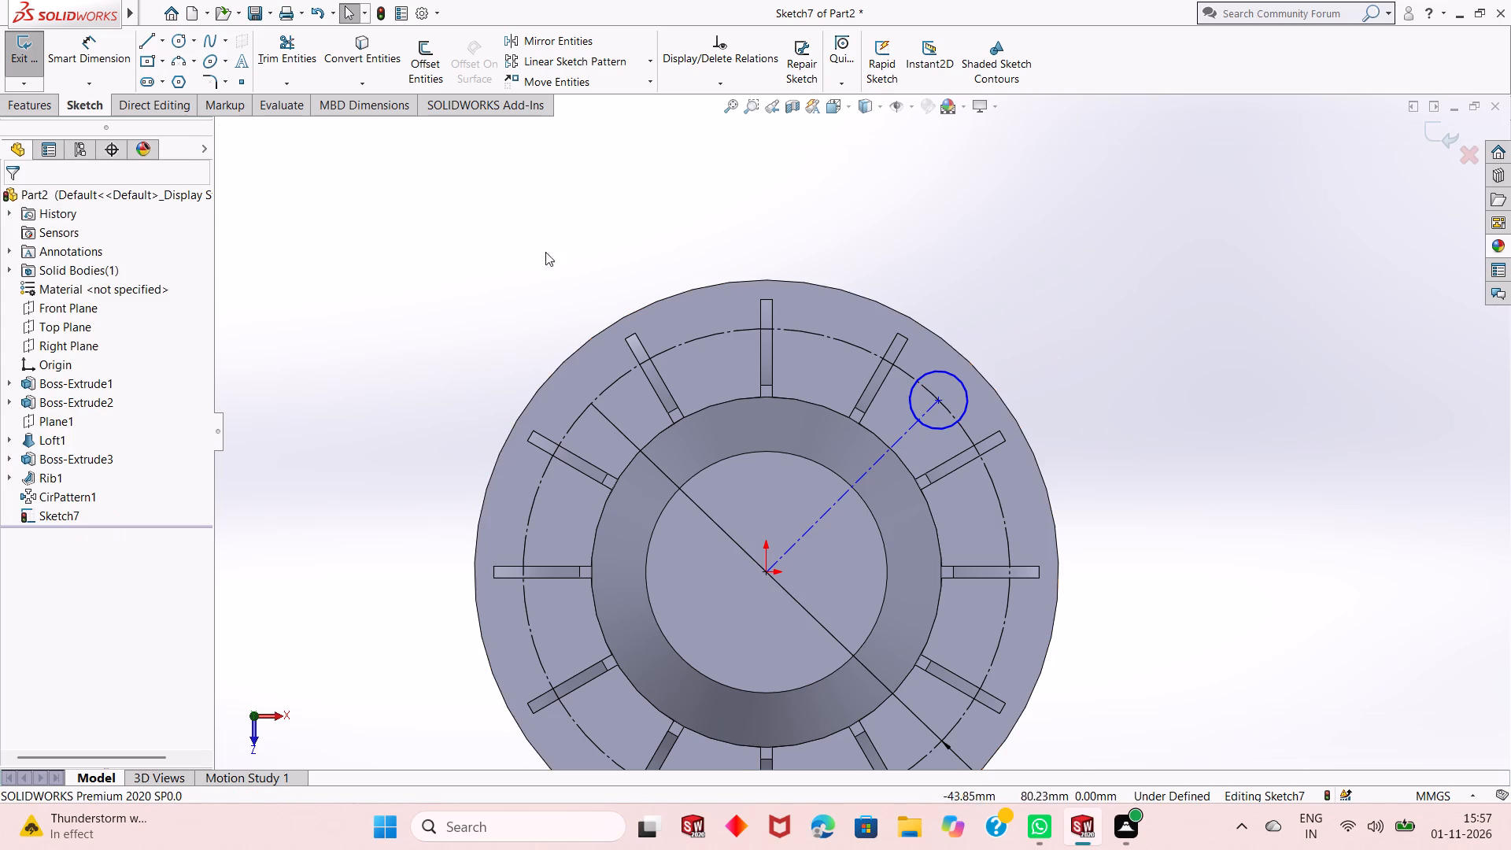
Dimension the small circle's diameter to 14 mm.
{"action": "left_click", "coordinate": [93, 67]}
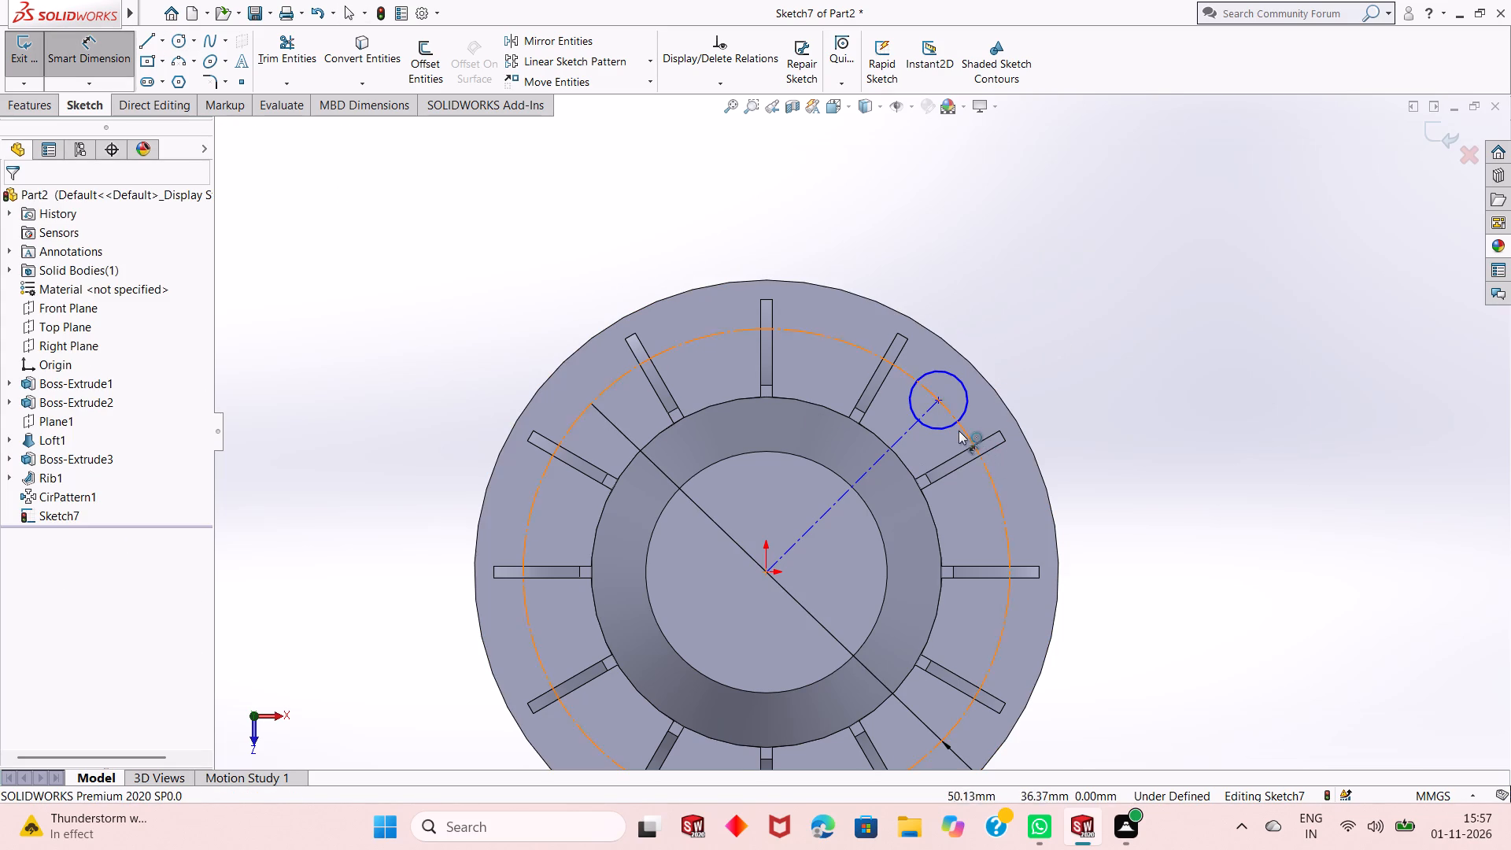
{"action": "left_click", "coordinate": [953, 431]}
{"action": "left_click", "coordinate": [952, 427]}
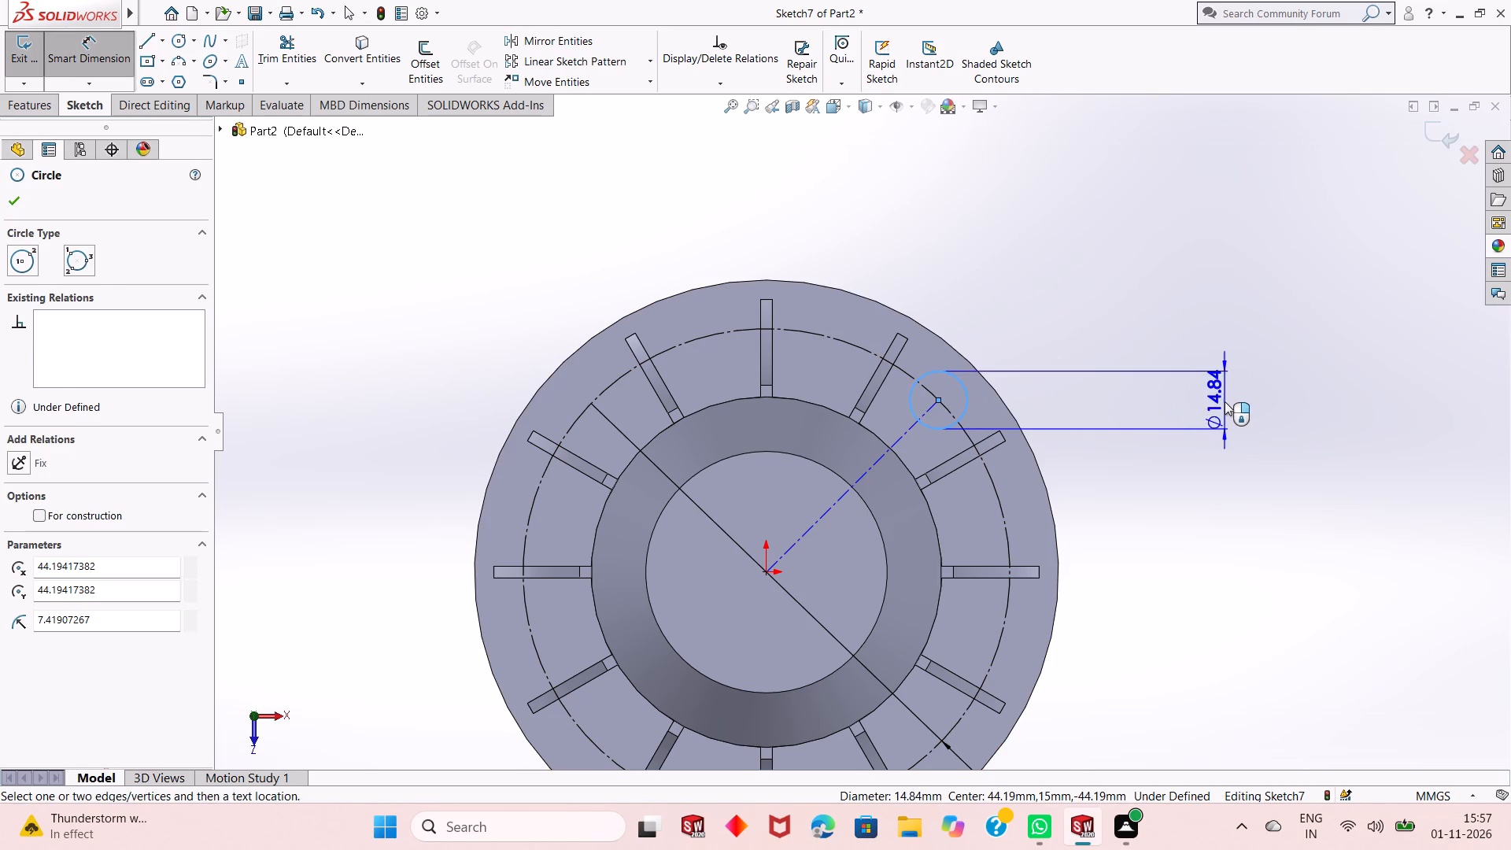
{"action": "left_click", "coordinate": [1225, 401]}
{"action": "type", "text": "14"}
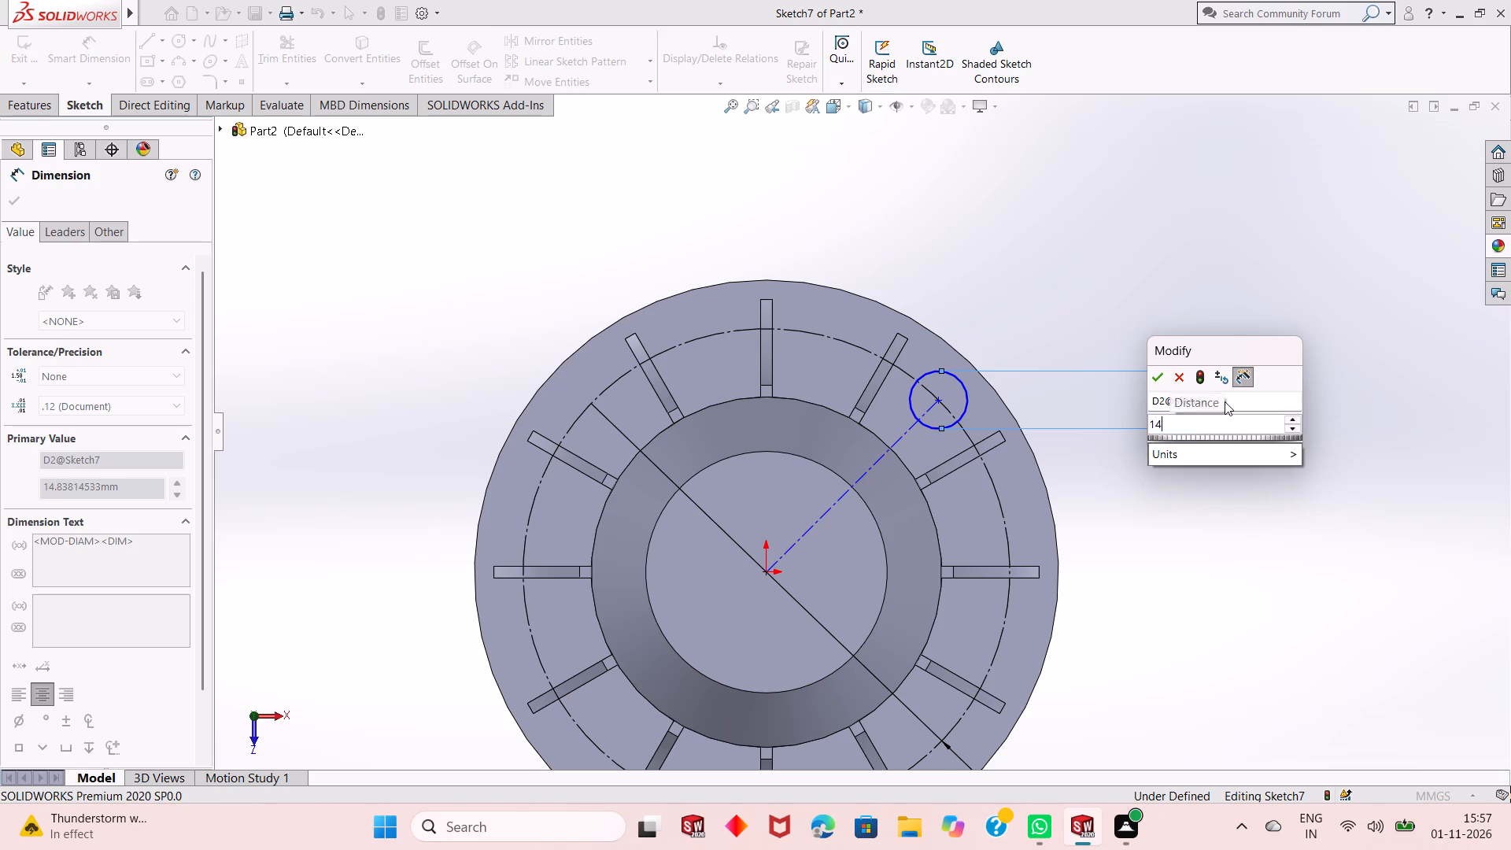
{"action": "key", "text": "Return"}
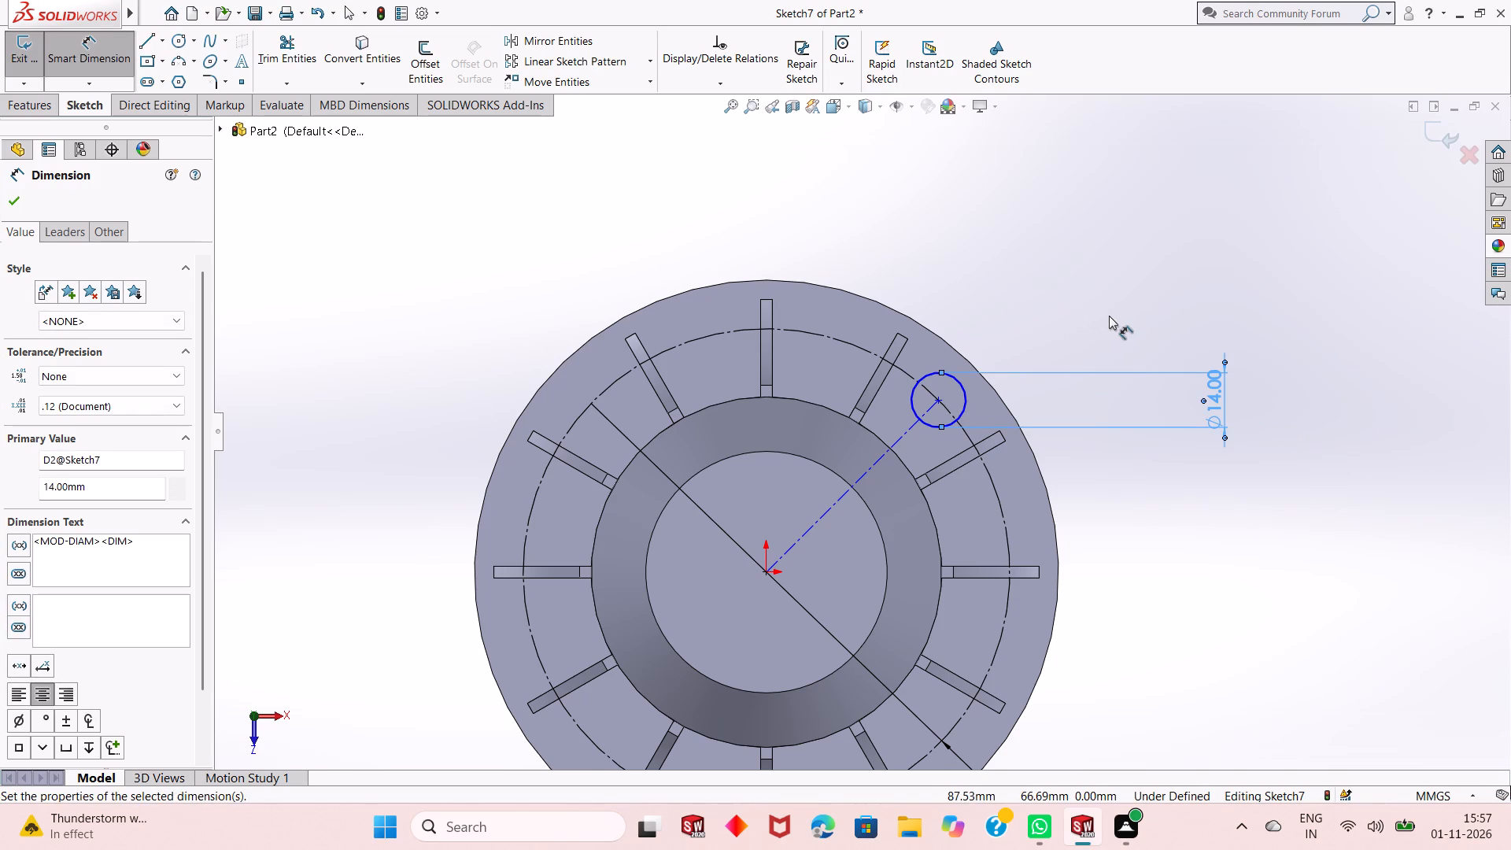
{"action": "right_click", "coordinate": [1168, 302]}
{"action": "left_click", "coordinate": [1206, 355]}
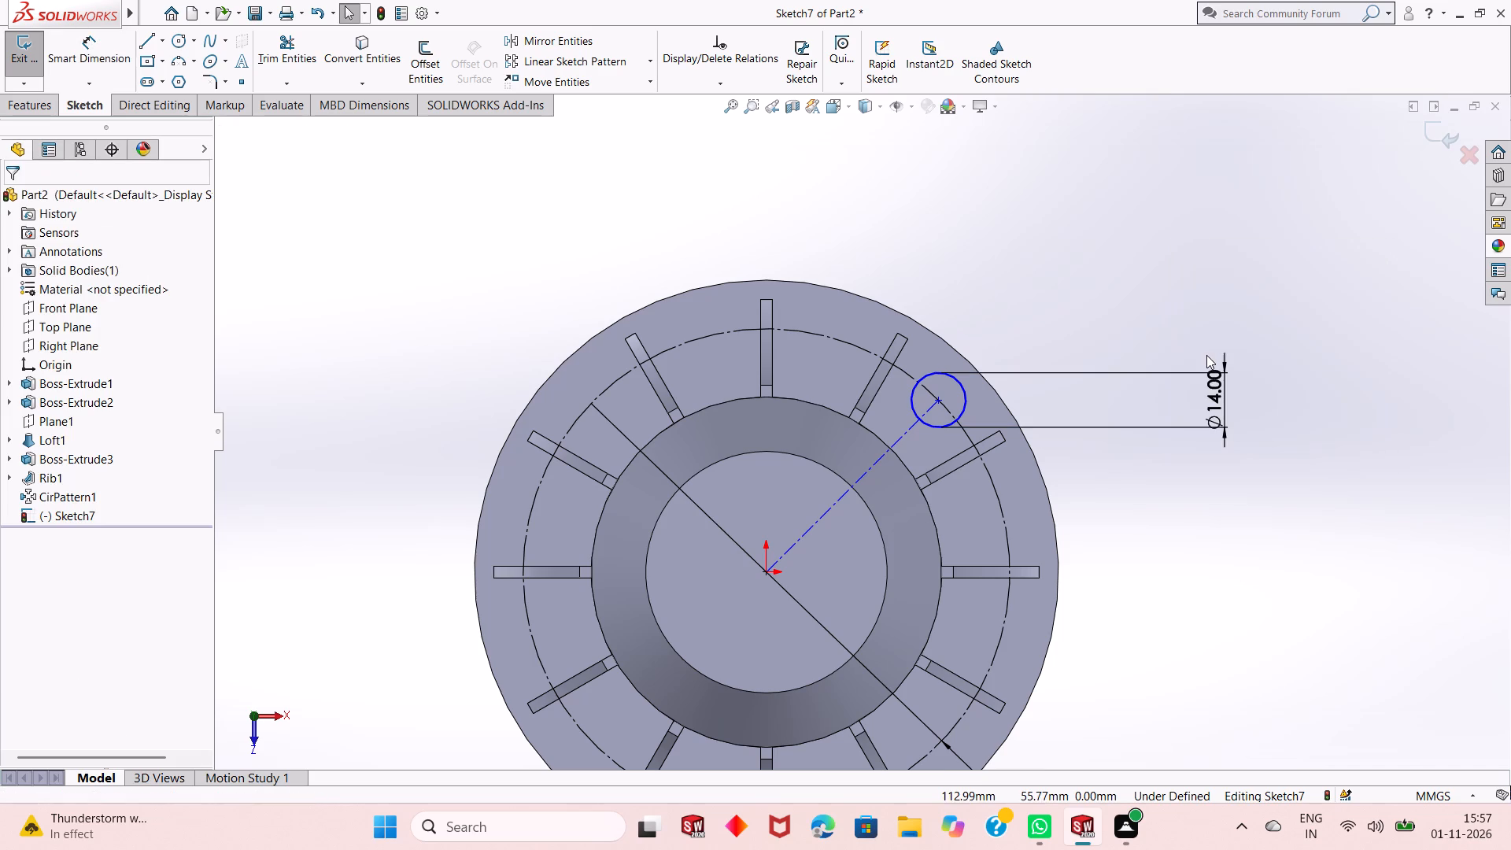
Add a 45° angle dimension at the origin between the centerline and the vertical direction.
{"action": "left_click", "coordinate": [90, 61]}
{"action": "left_click", "coordinate": [830, 504]}
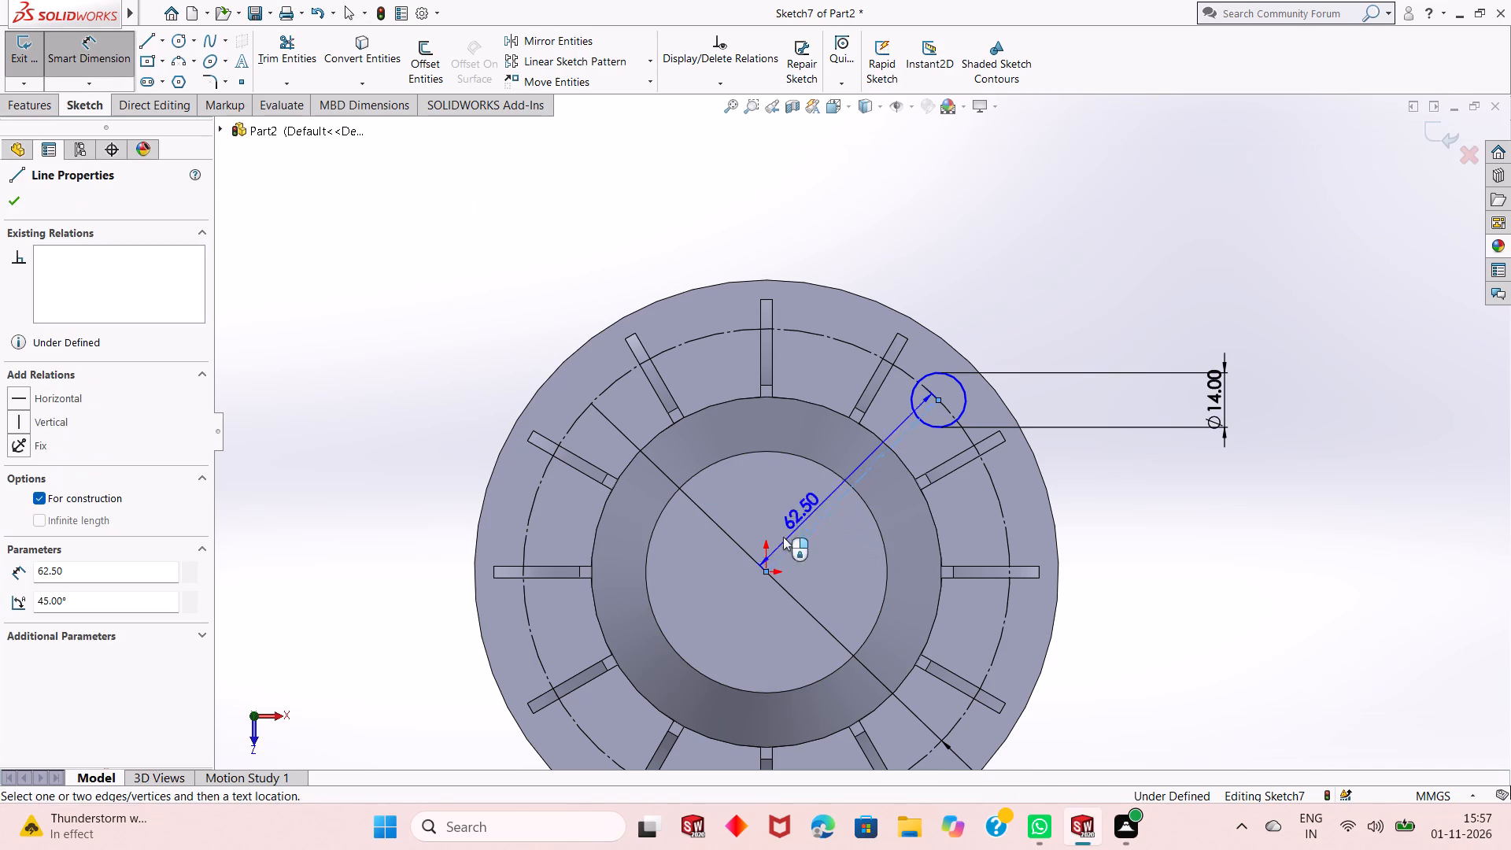
{"action": "left_click", "coordinate": [764, 573]}
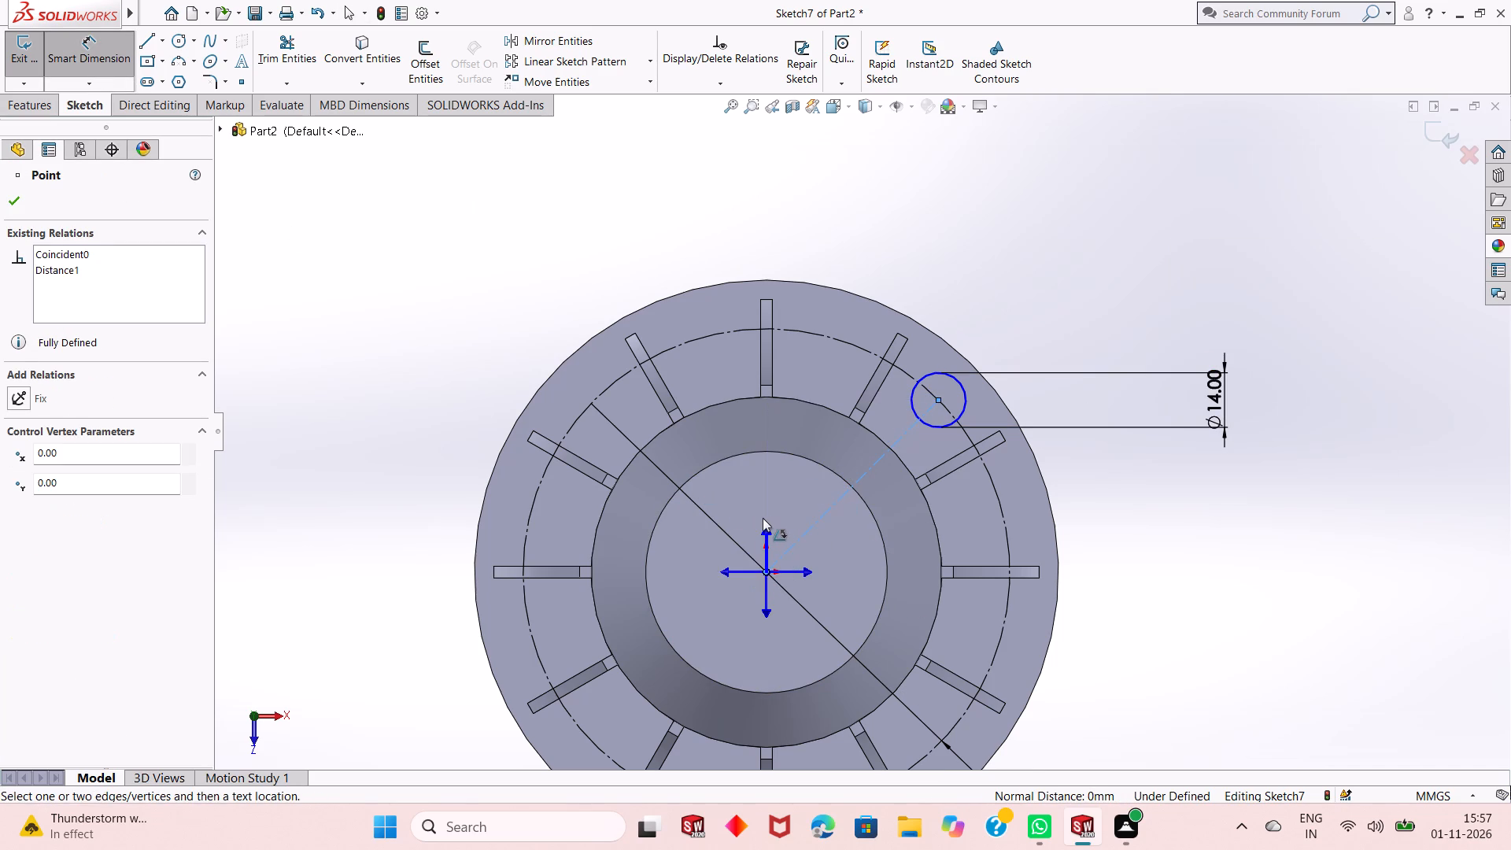
{"action": "left_click", "coordinate": [762, 517]}
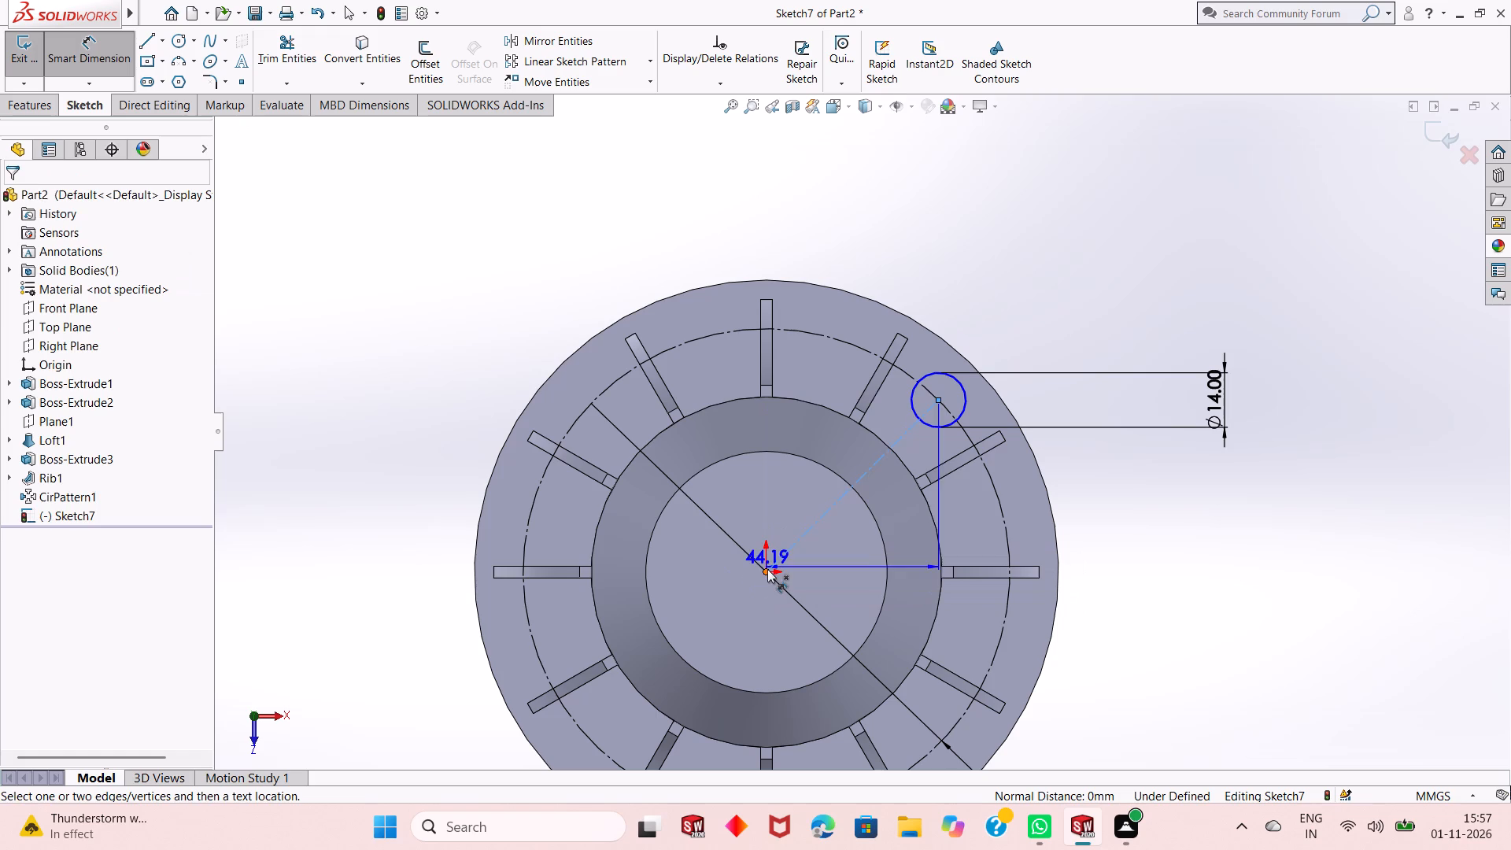
{"action": "left_click", "coordinate": [766, 571]}
{"action": "left_click", "coordinate": [770, 530]}
{"action": "left_click", "coordinate": [785, 528]}
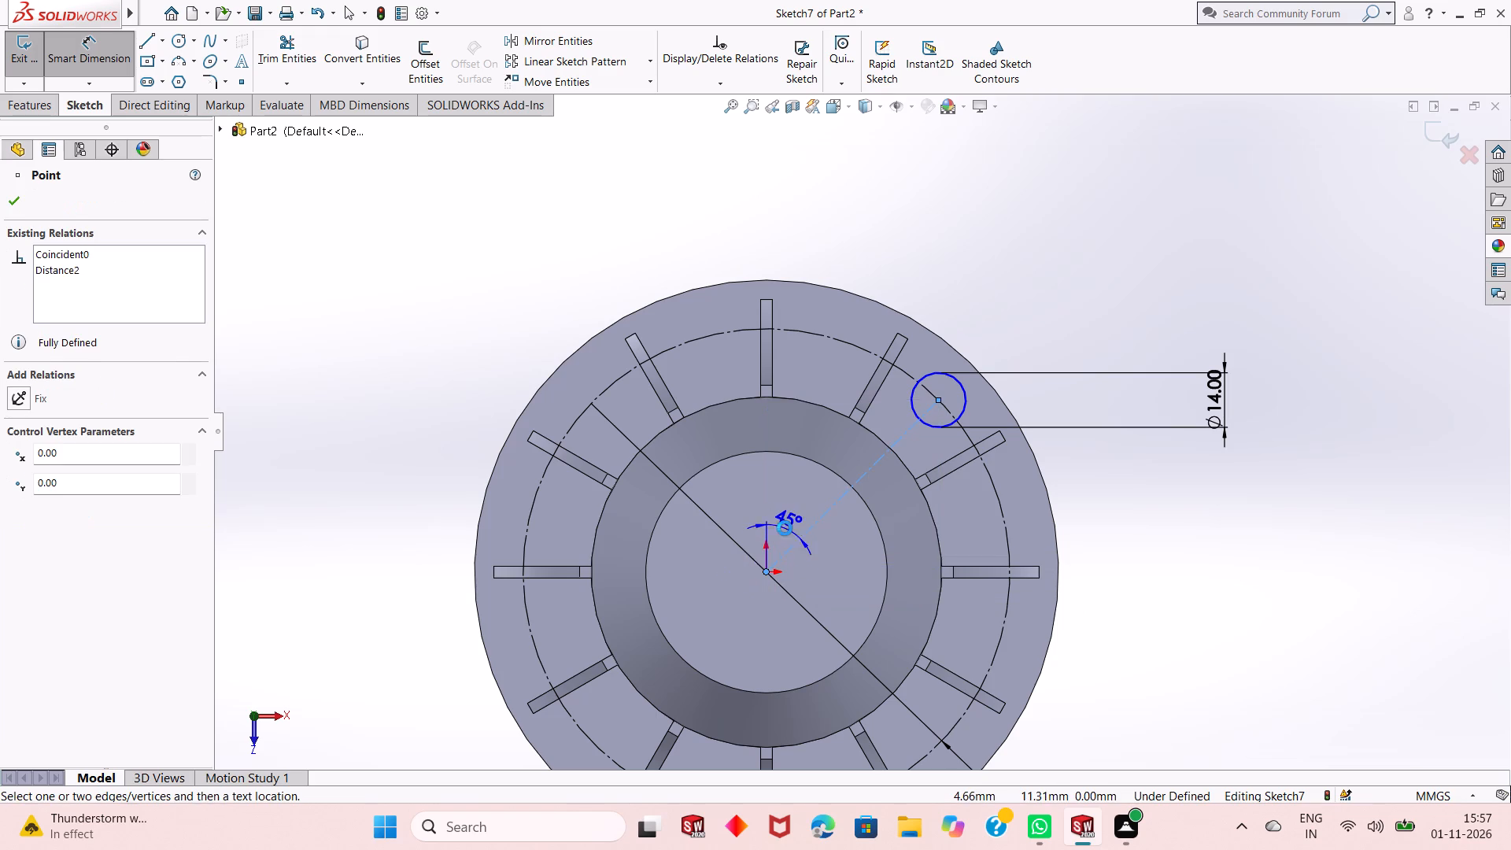
{"action": "left_click", "coordinate": [715, 494]}
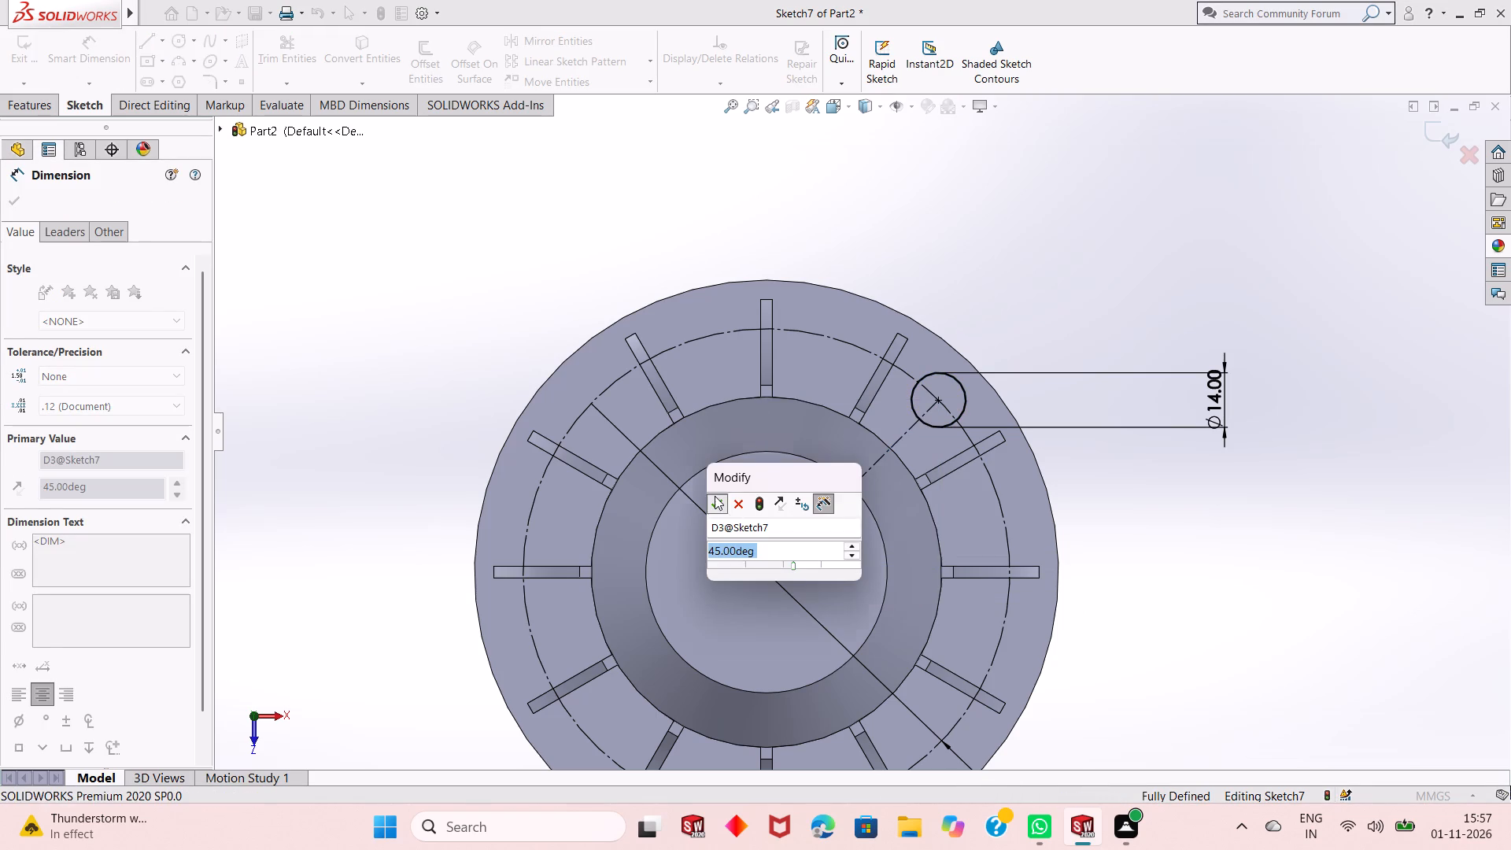
{"action": "right_click", "coordinate": [1188, 260]}
{"action": "left_click", "coordinate": [1218, 308]}
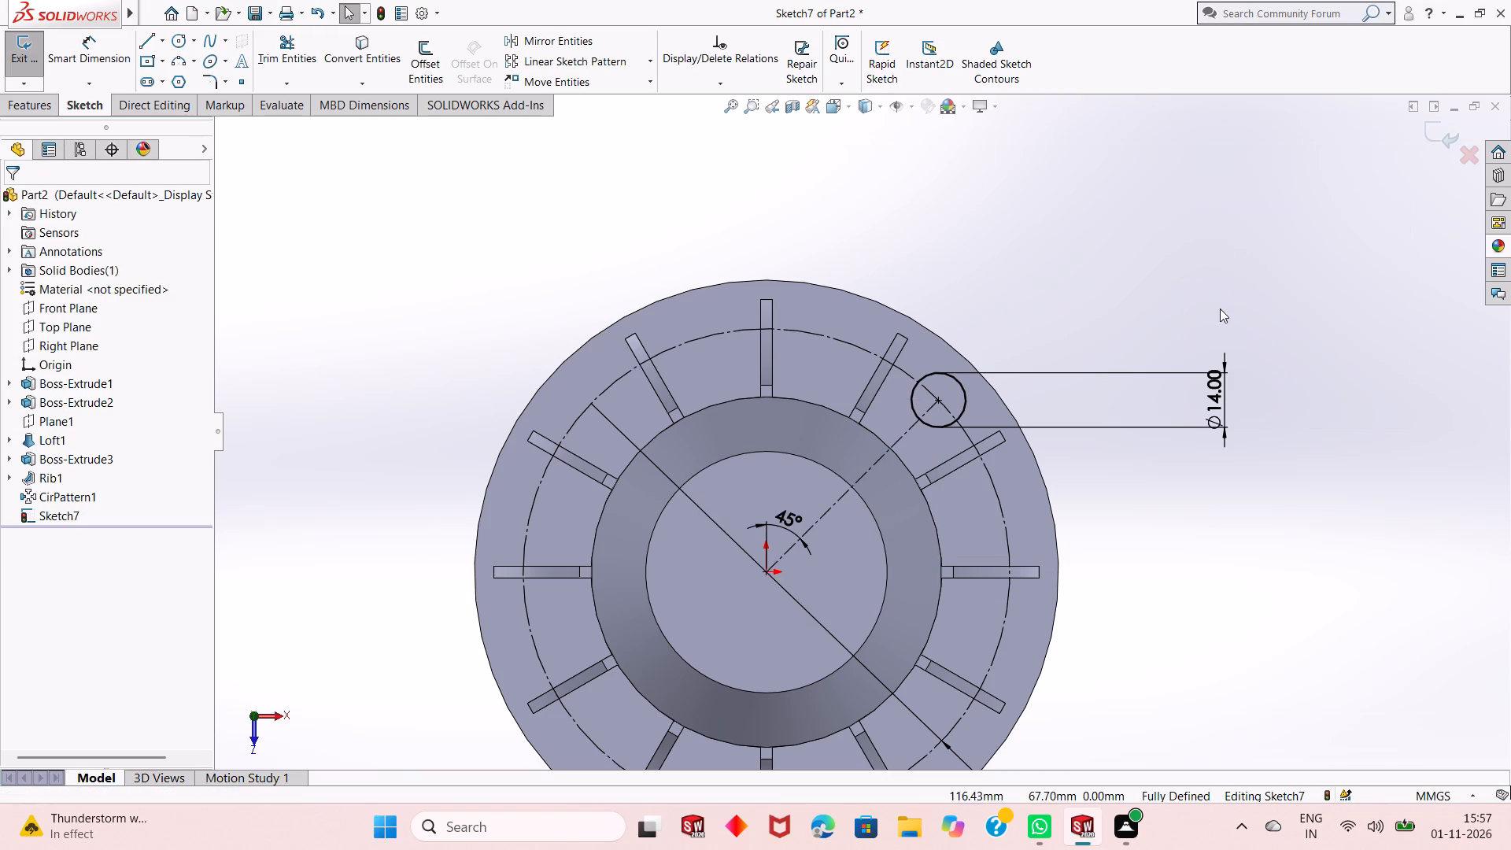
Circular-pattern the 14 mm circle about the origin with 12 equally spaced instances over 360°.
{"action": "left_click", "coordinate": [966, 394]}
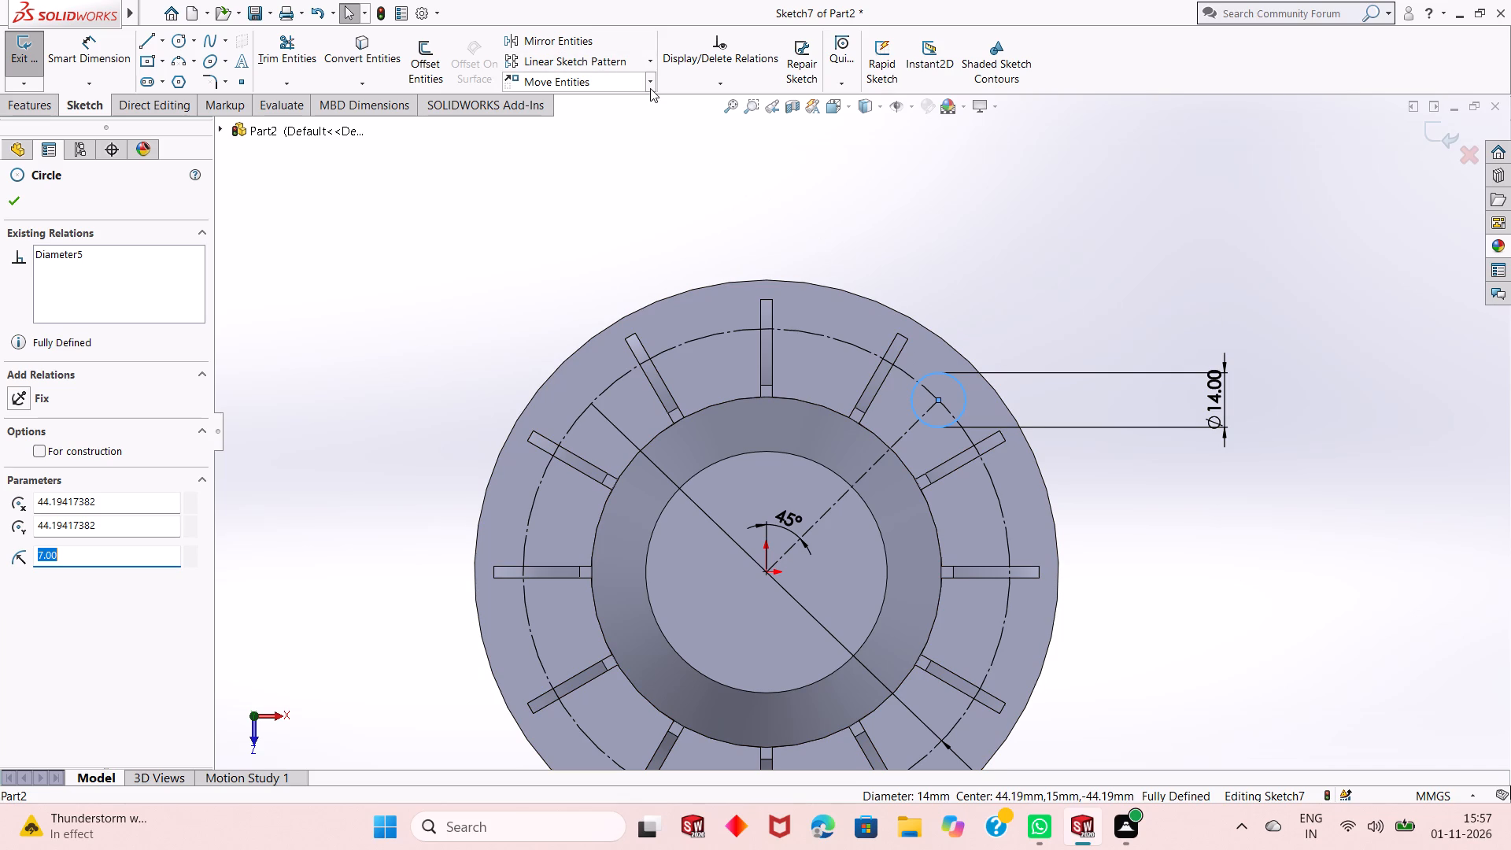
{"action": "left_click", "coordinate": [650, 65]}
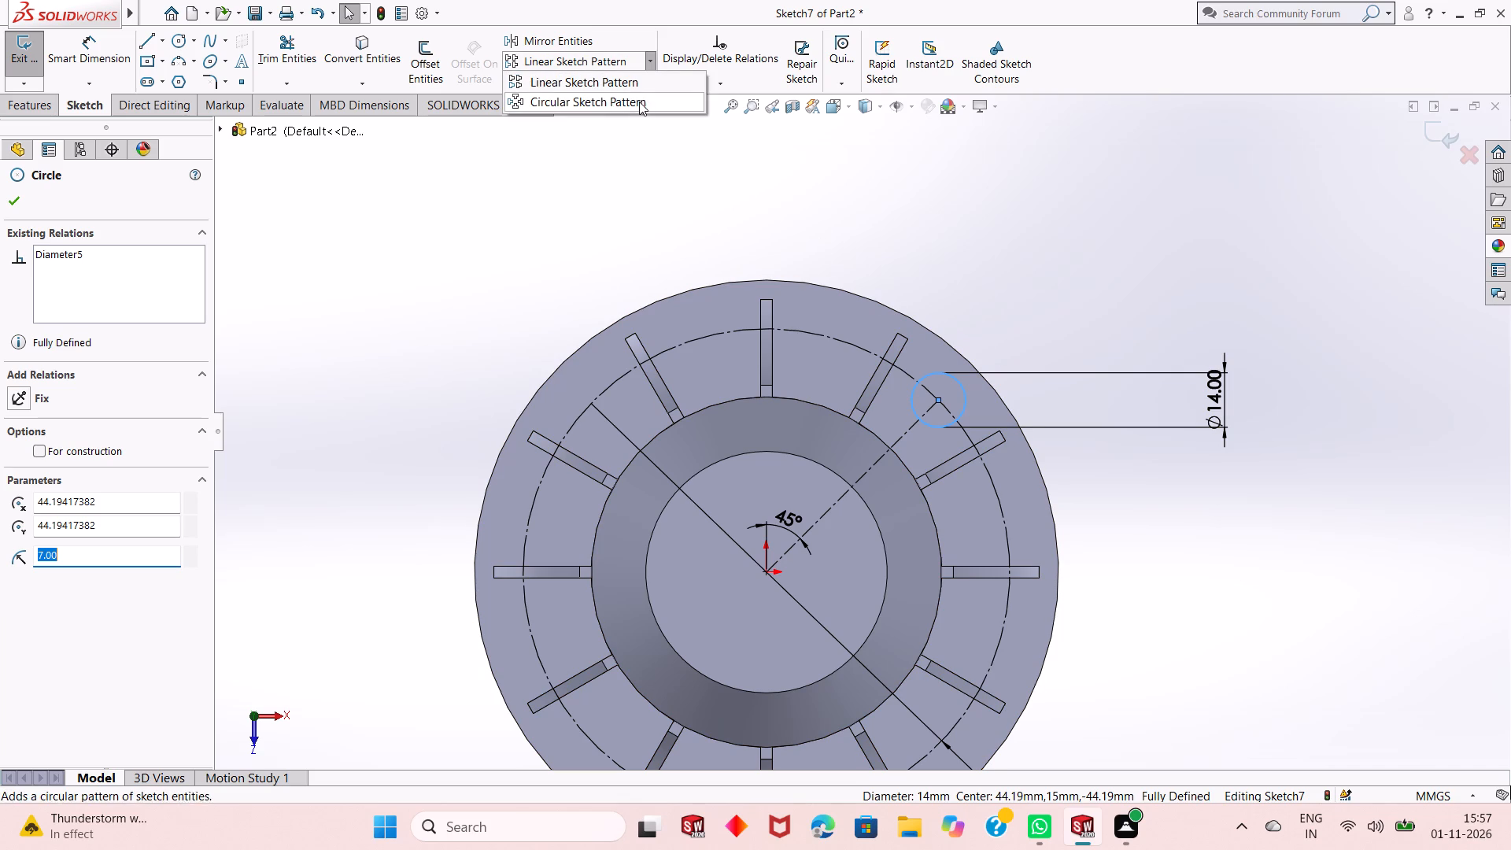
{"action": "left_click", "coordinate": [639, 102]}
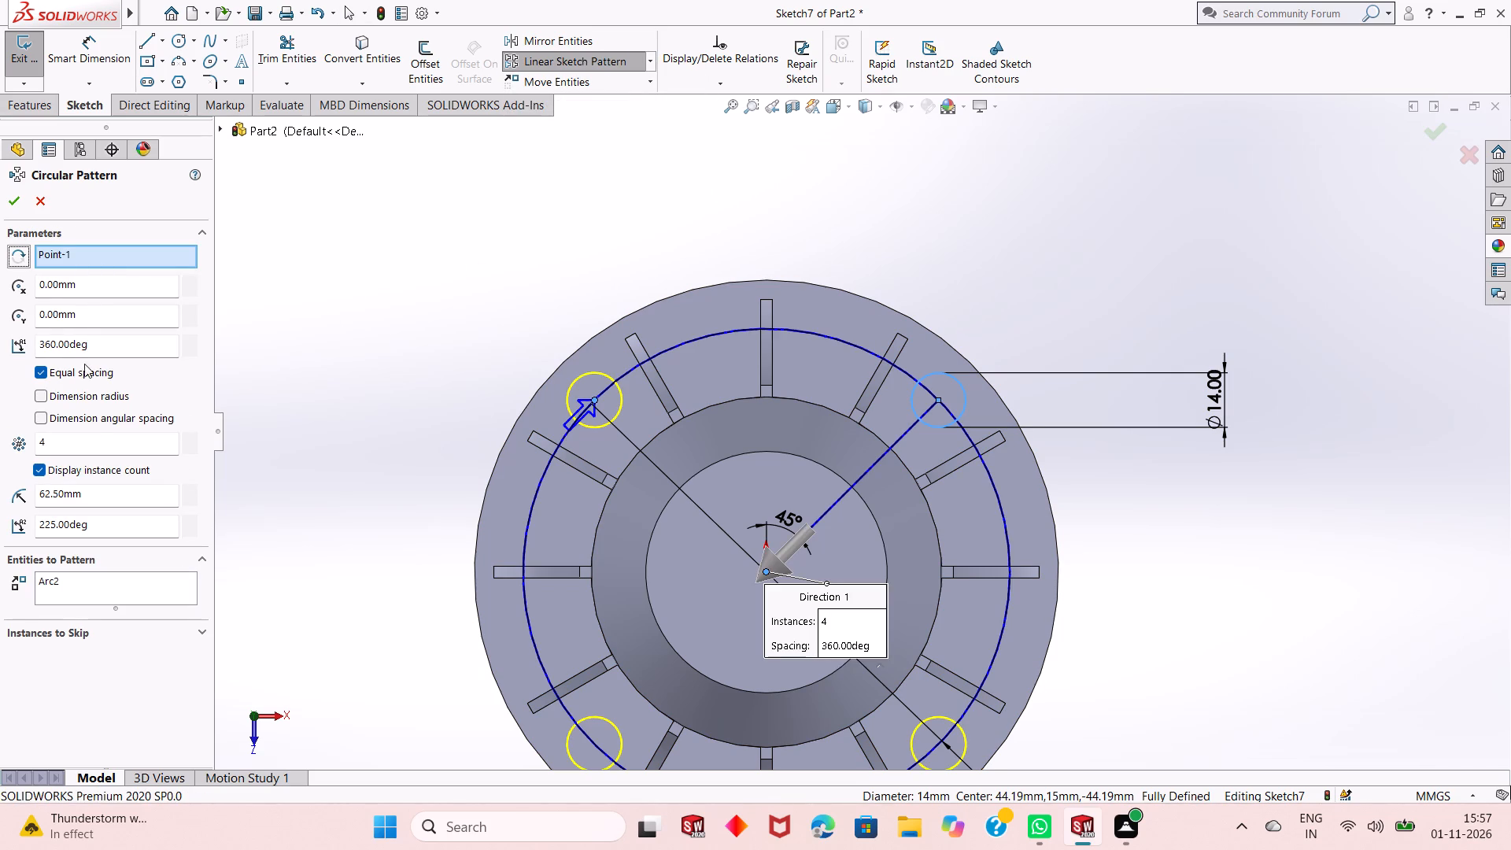
{"action": "double_click", "coordinate": [98, 446]}
{"action": "type", "text": "12"}
{"action": "key", "text": "Return"}
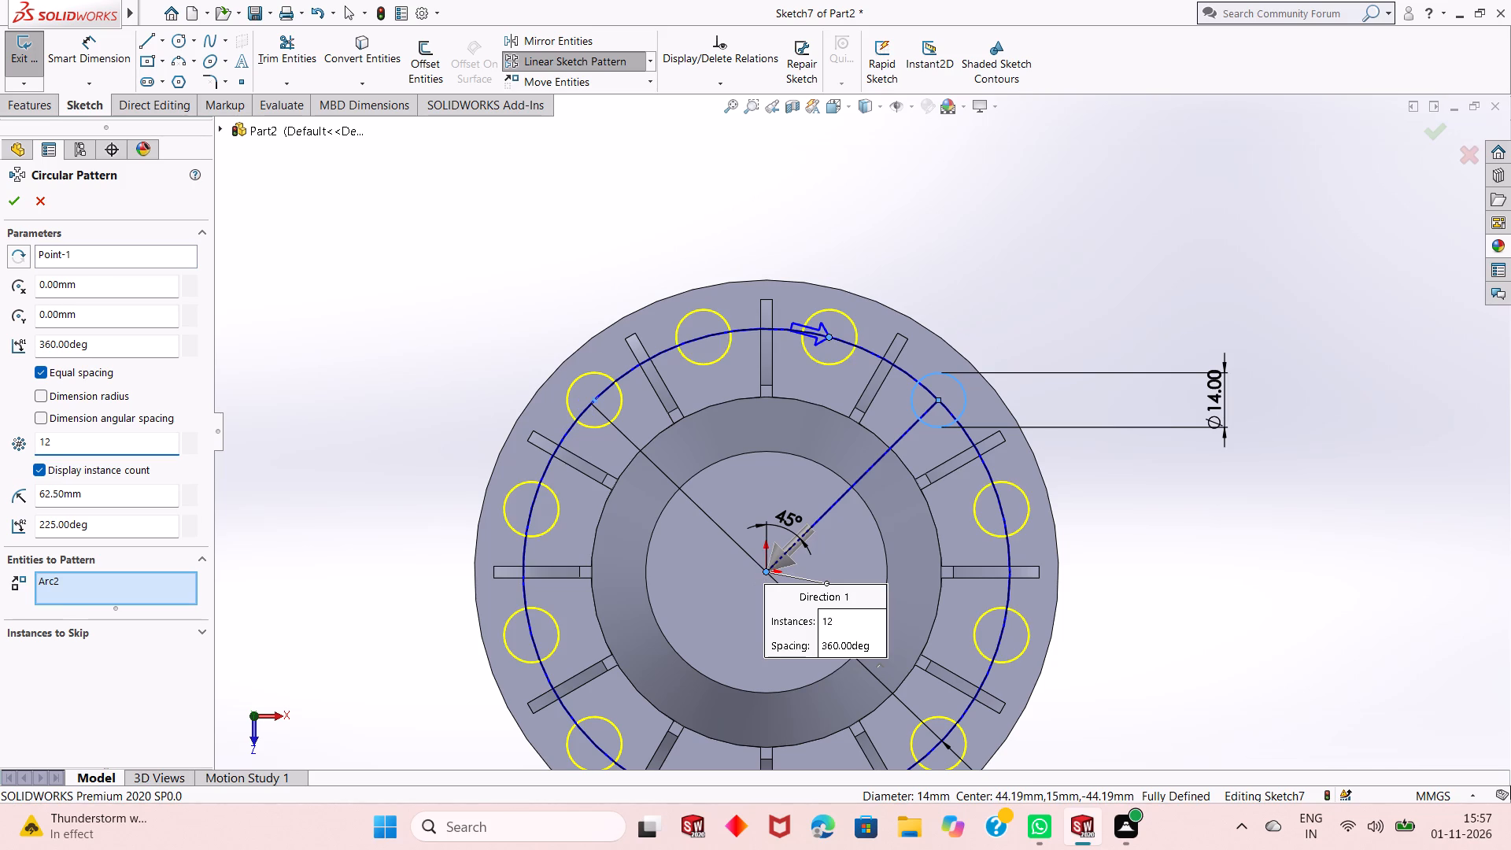
{"action": "scroll", "coordinate": [799, 535], "scroll_direction": "up", "scroll_amount": 2}
{"action": "scroll", "coordinate": [837, 634], "scroll_direction": "down", "scroll_amount": 1}
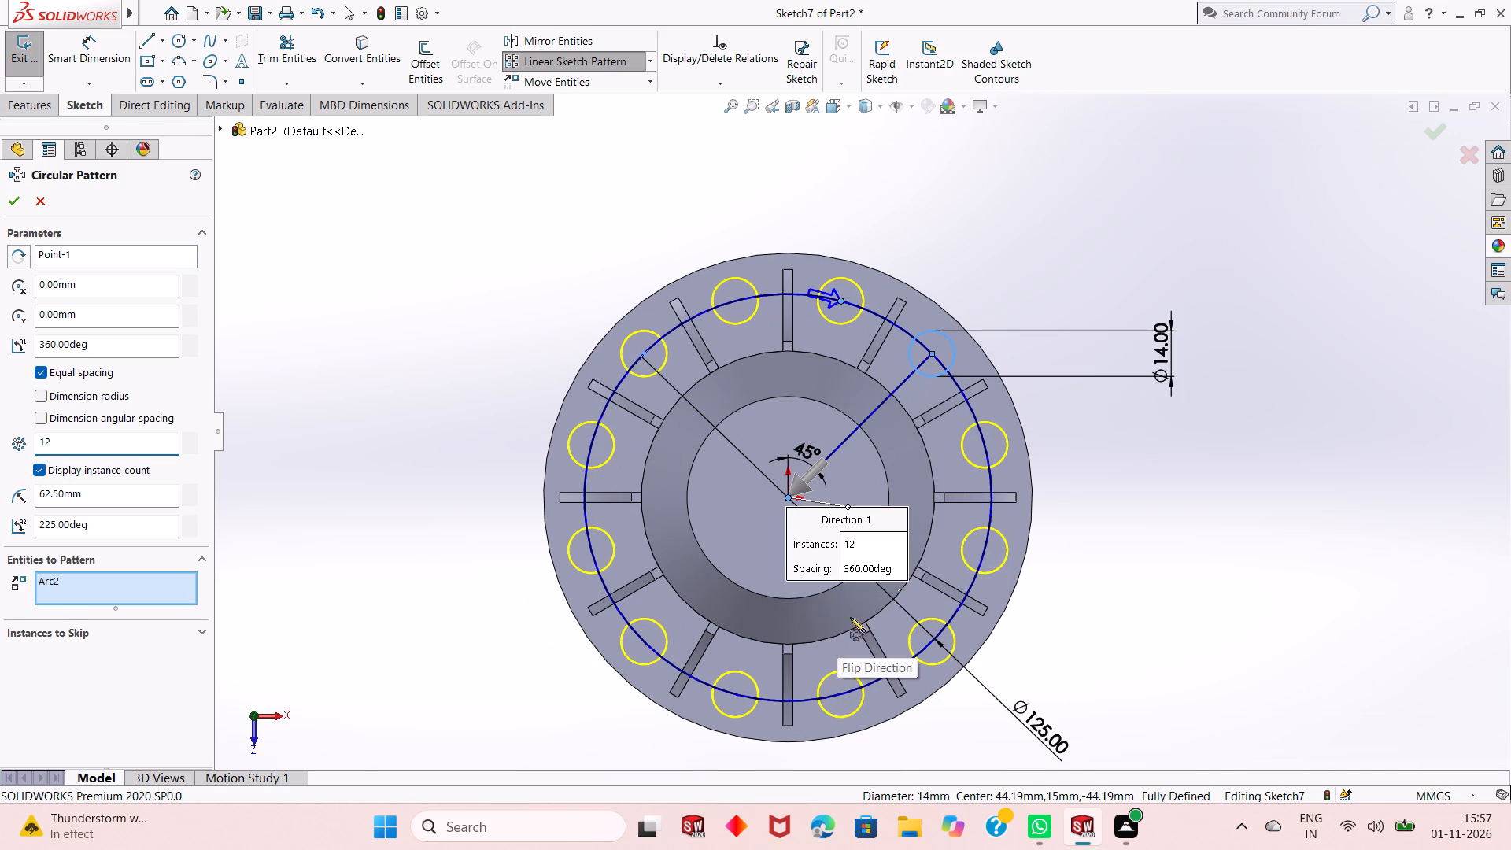
{"action": "left_click", "coordinate": [8, 204]}
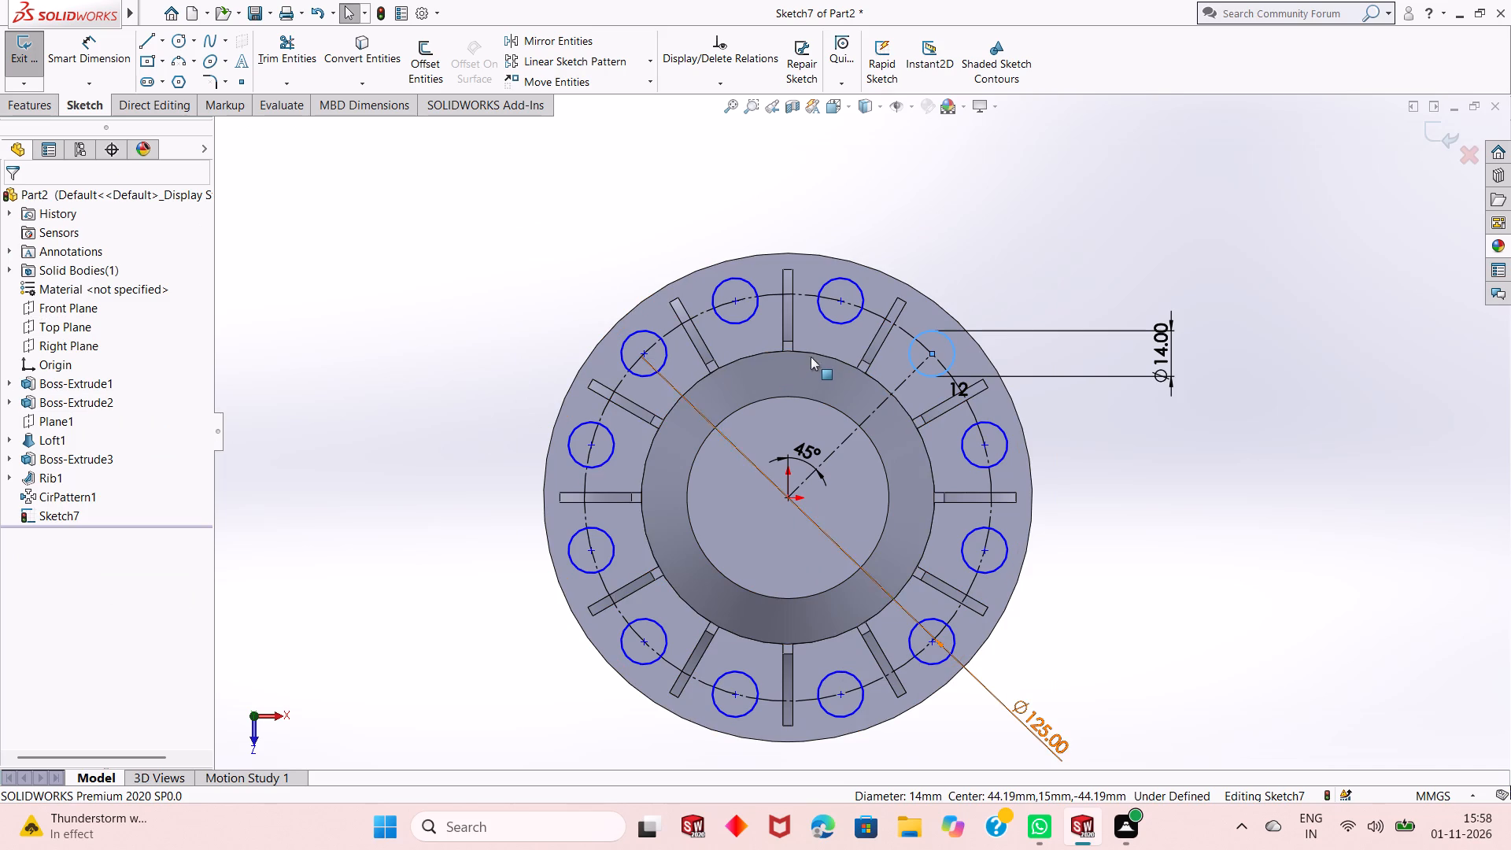
Make the centre of the patterned circle just clockwise of the top rib coincident with the 125 mm construction circle.
{"action": "left_click", "coordinate": [1021, 230]}
{"action": "left_click", "coordinate": [841, 303]}
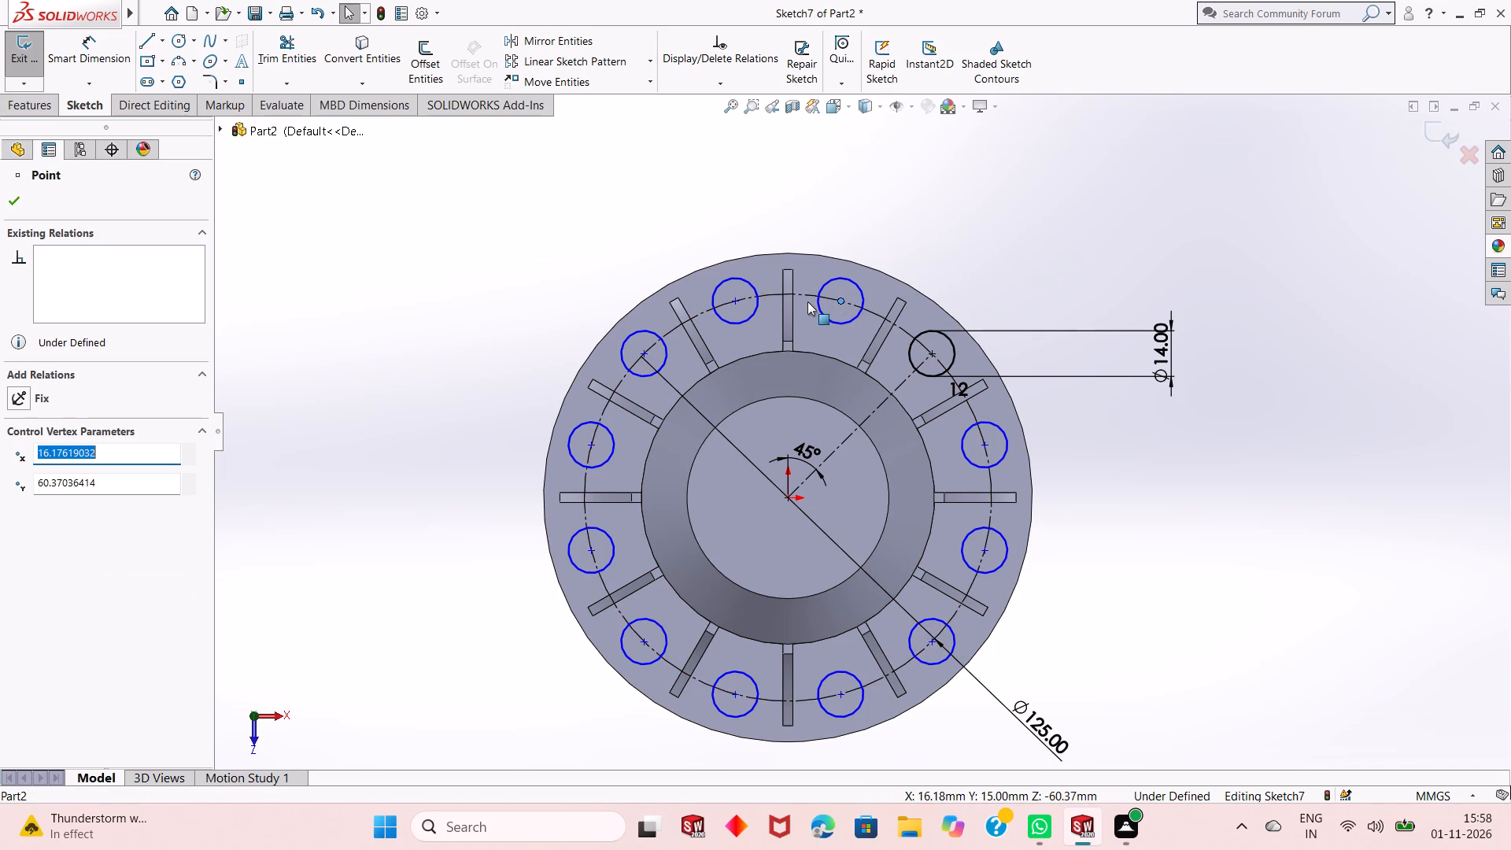
{"action": "left_click", "coordinate": [805, 297], "text": "ctrl"}
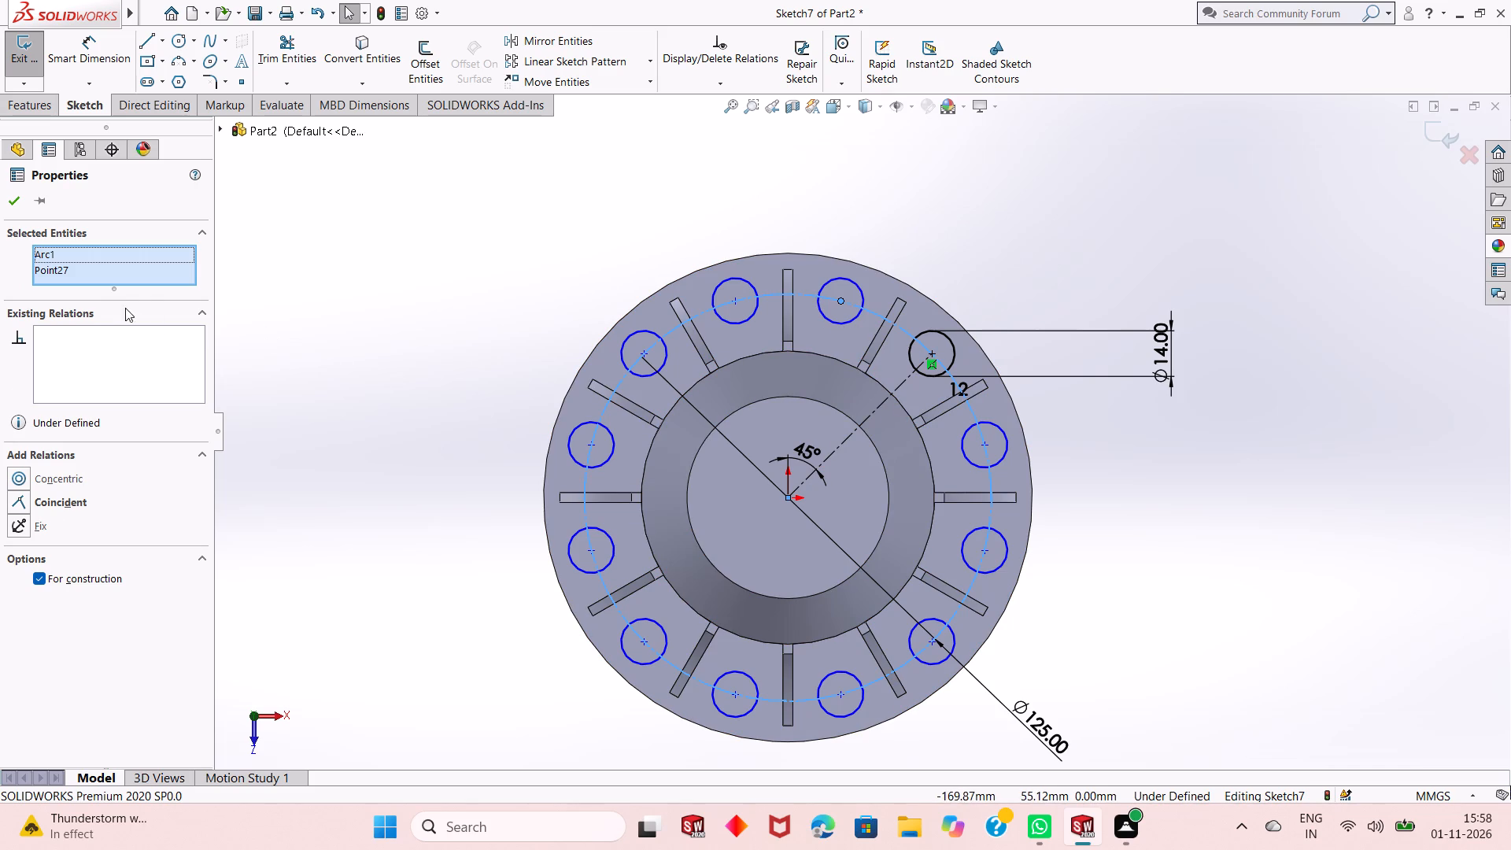
{"action": "left_click", "coordinate": [28, 502]}
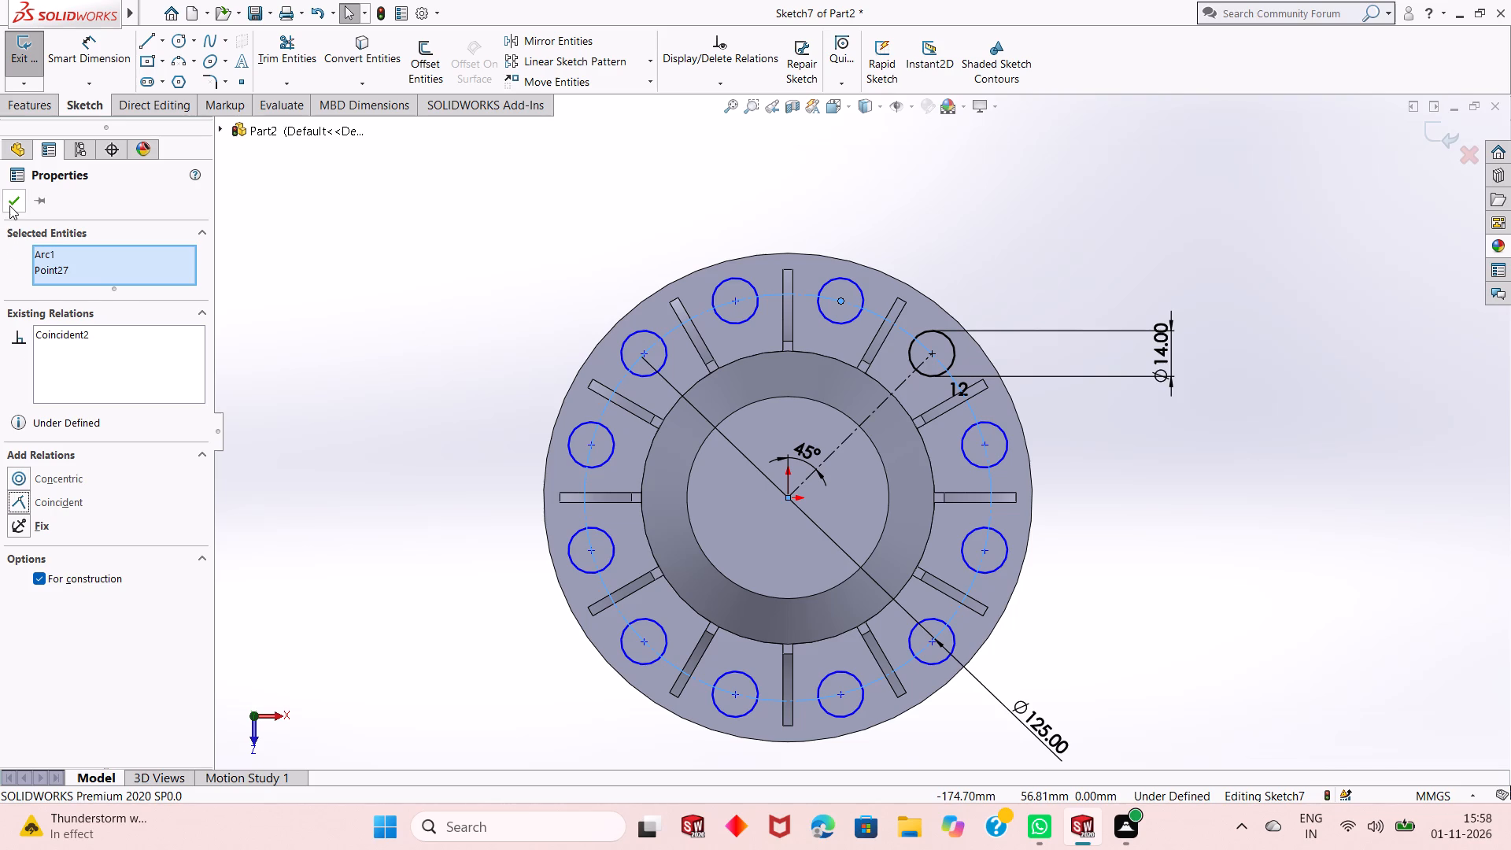
{"action": "left_click", "coordinate": [9, 205]}
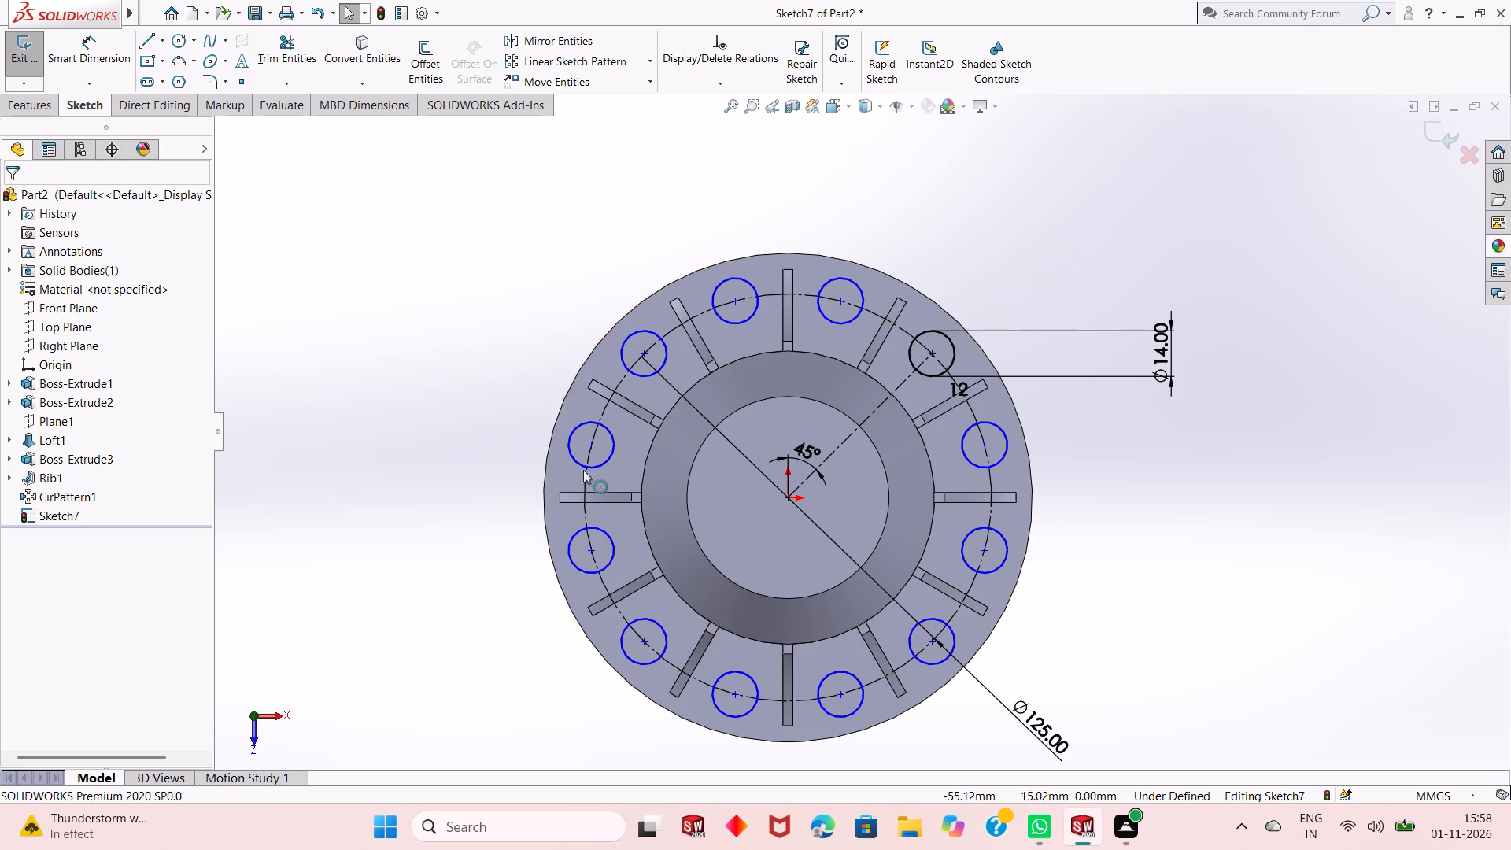
Make the centre of the patterned circle just above the left horizontal rib coincident with the 125 mm construction circle, and exit the sketch.
{"action": "left_click", "coordinate": [596, 447]}
{"action": "left_click", "coordinate": [600, 419], "text": "ctrl"}
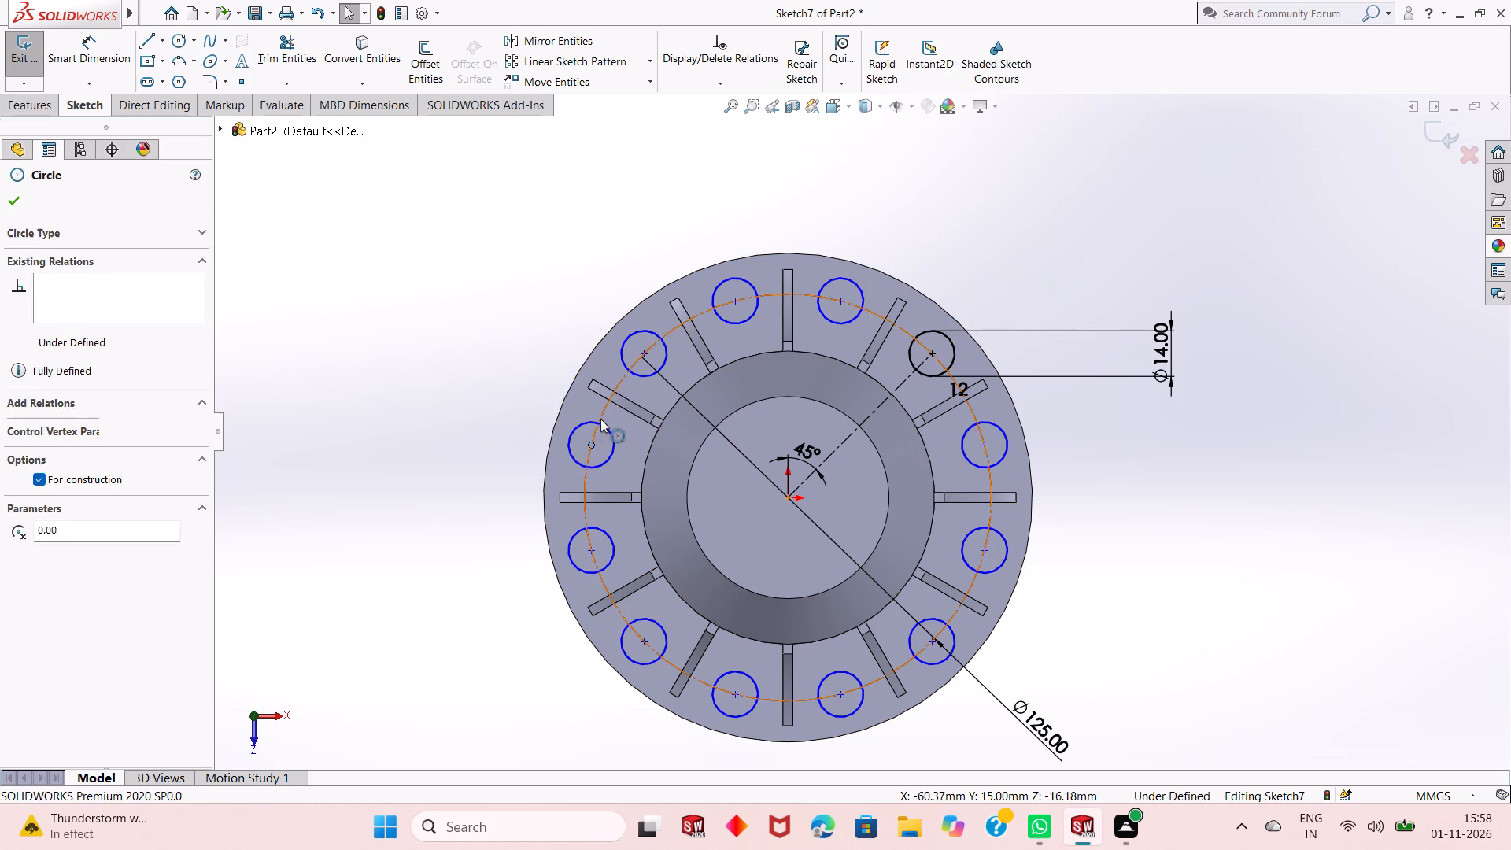
{"action": "left_click", "coordinate": [671, 353]}
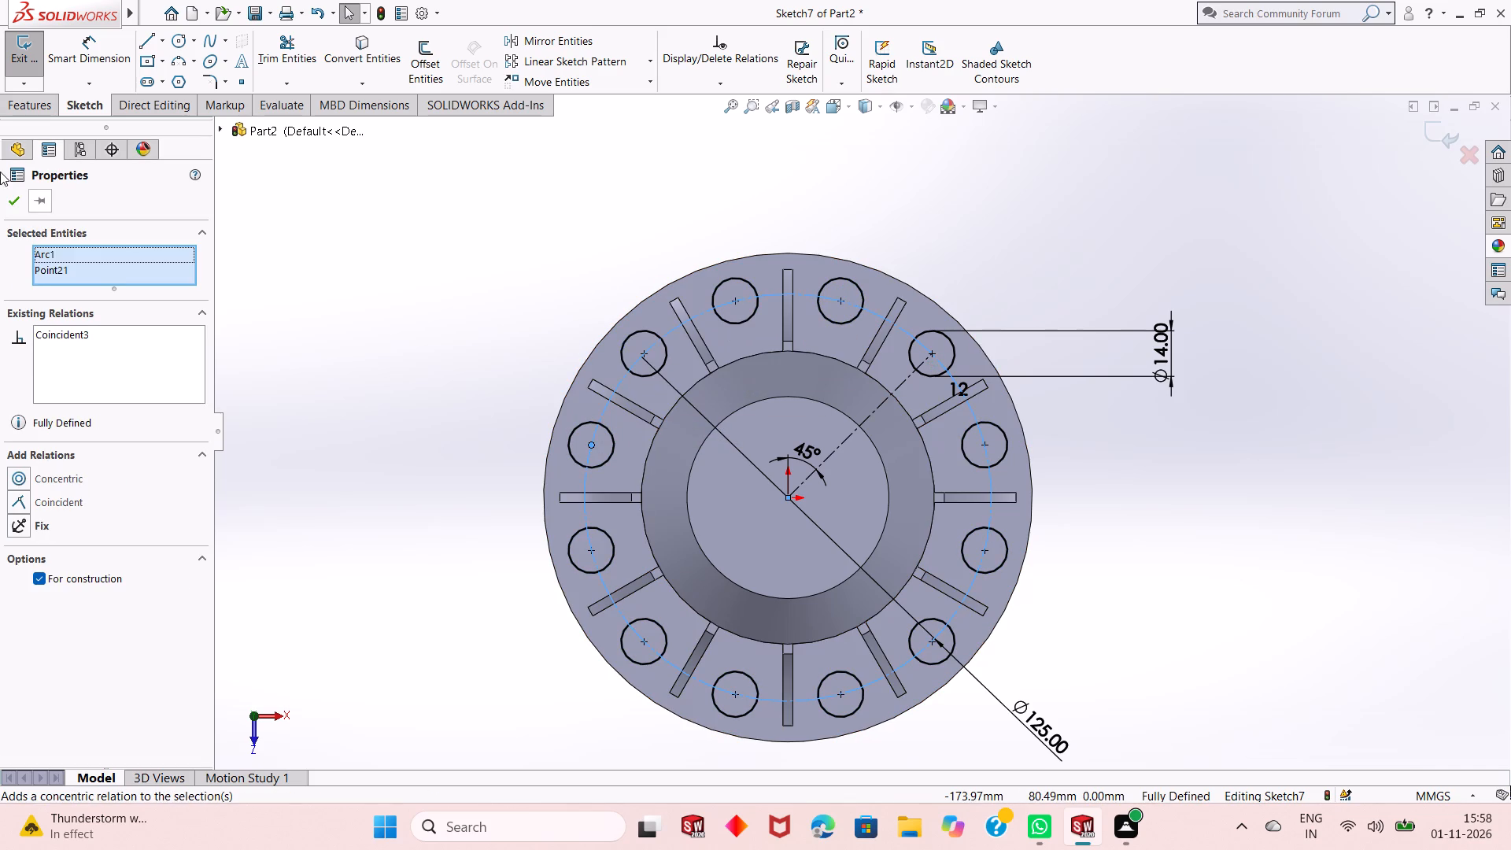
{"action": "left_click", "coordinate": [9, 196]}
{"action": "left_click", "coordinate": [1442, 140]}
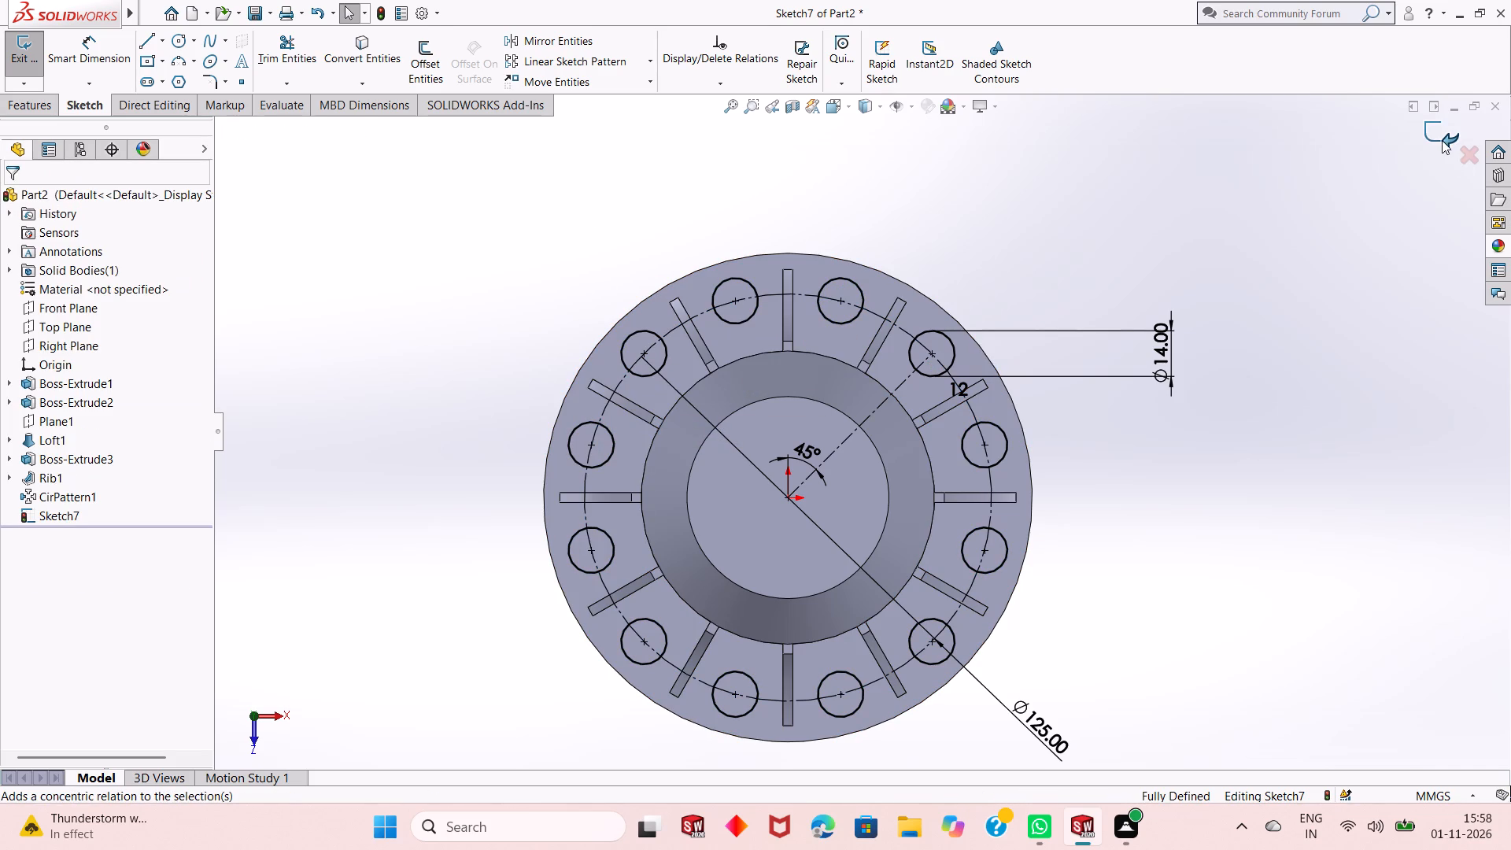
{"action": "left_click", "coordinate": [1152, 512]}
Examine the placement of the patterned circles between the ribs on the base disc.
{"action": "middle_click_drag", "start_coordinate": [848, 640], "coordinate": [848, 608]}
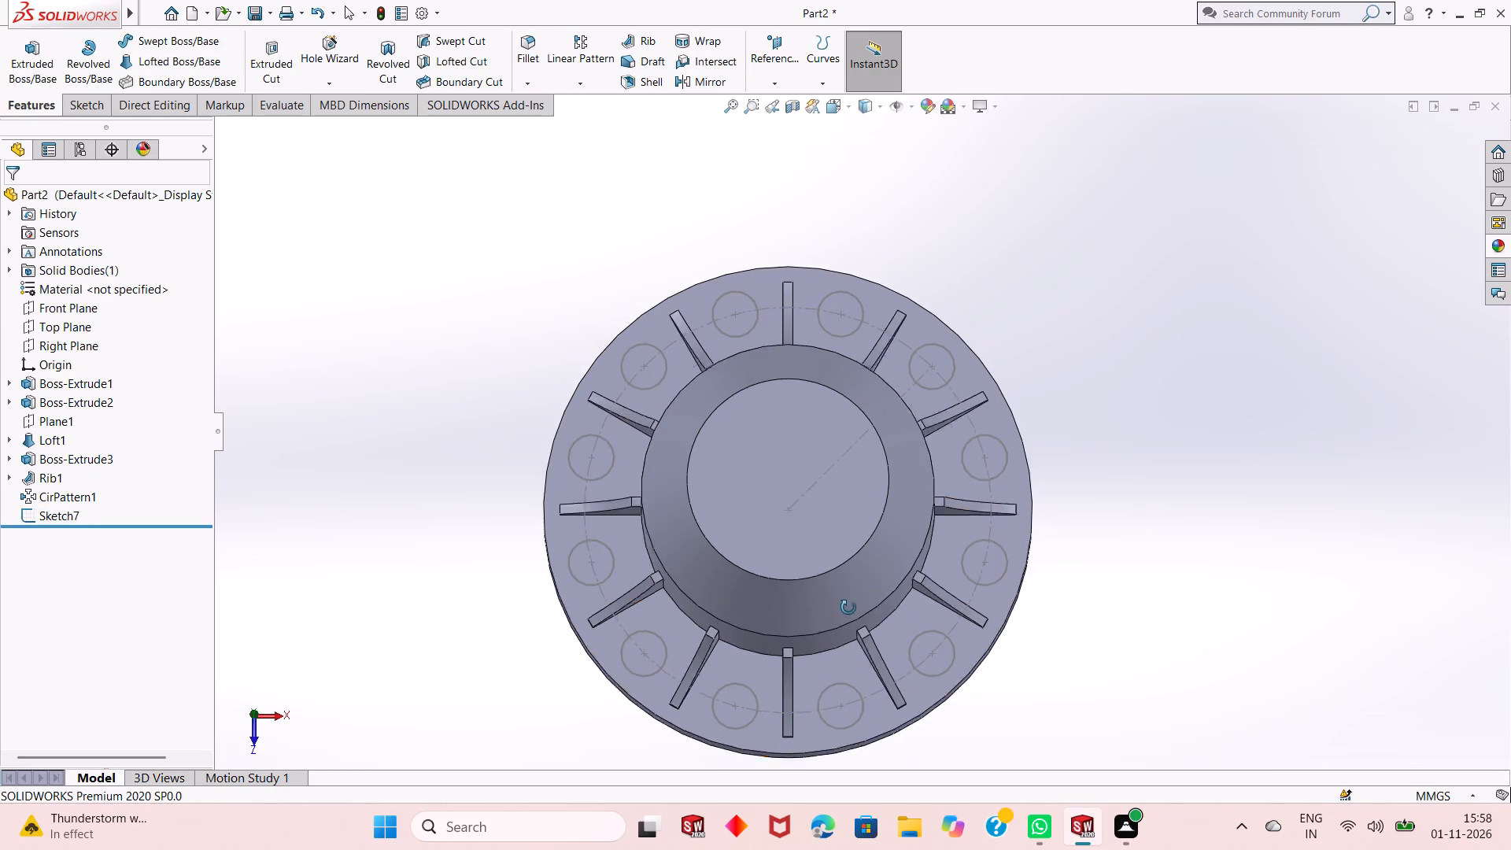
{"action": "middle_click_drag", "start_coordinate": [848, 608], "coordinate": [846, 508]}
{"action": "scroll", "coordinate": [885, 635], "scroll_direction": "up", "scroll_amount": 4}
{"action": "scroll", "coordinate": [856, 483], "scroll_direction": "down", "scroll_amount": 3}
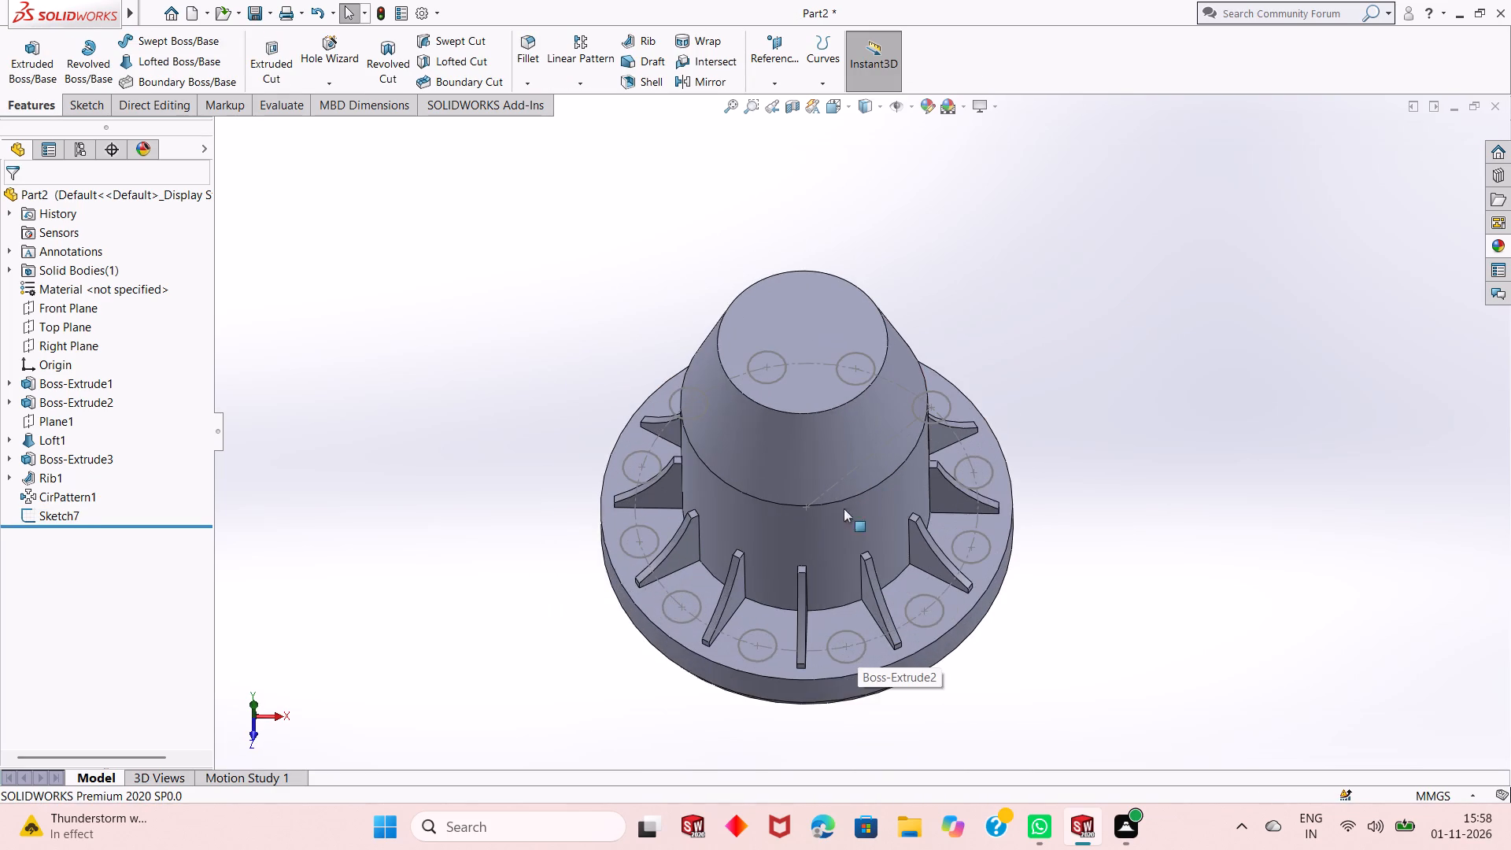
{"action": "scroll", "coordinate": [848, 560], "scroll_direction": "up", "scroll_amount": 1}
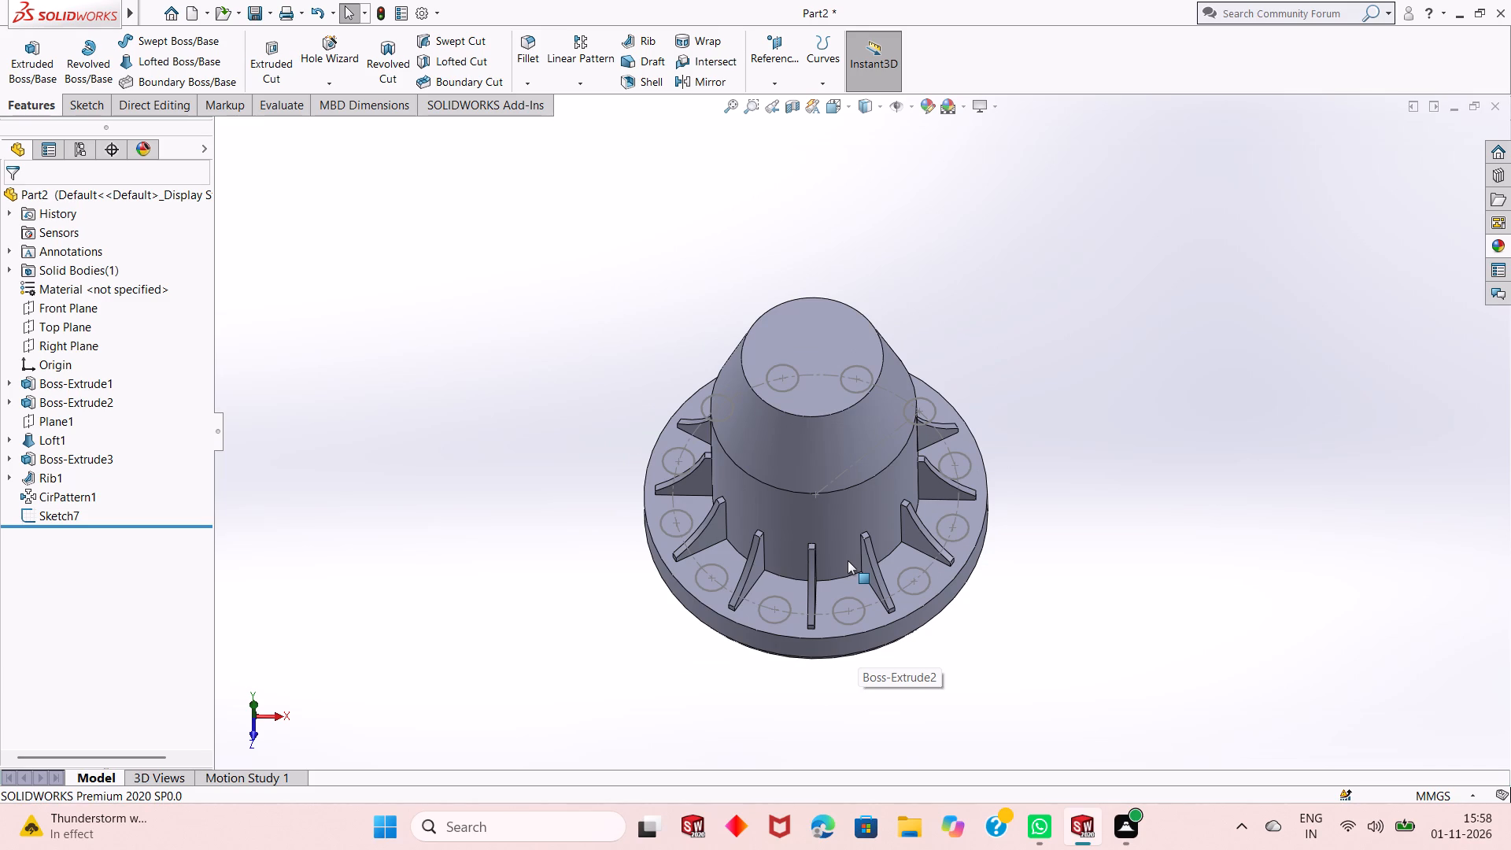
{"action": "middle_click_drag", "start_coordinate": [882, 687], "coordinate": [882, 550]}
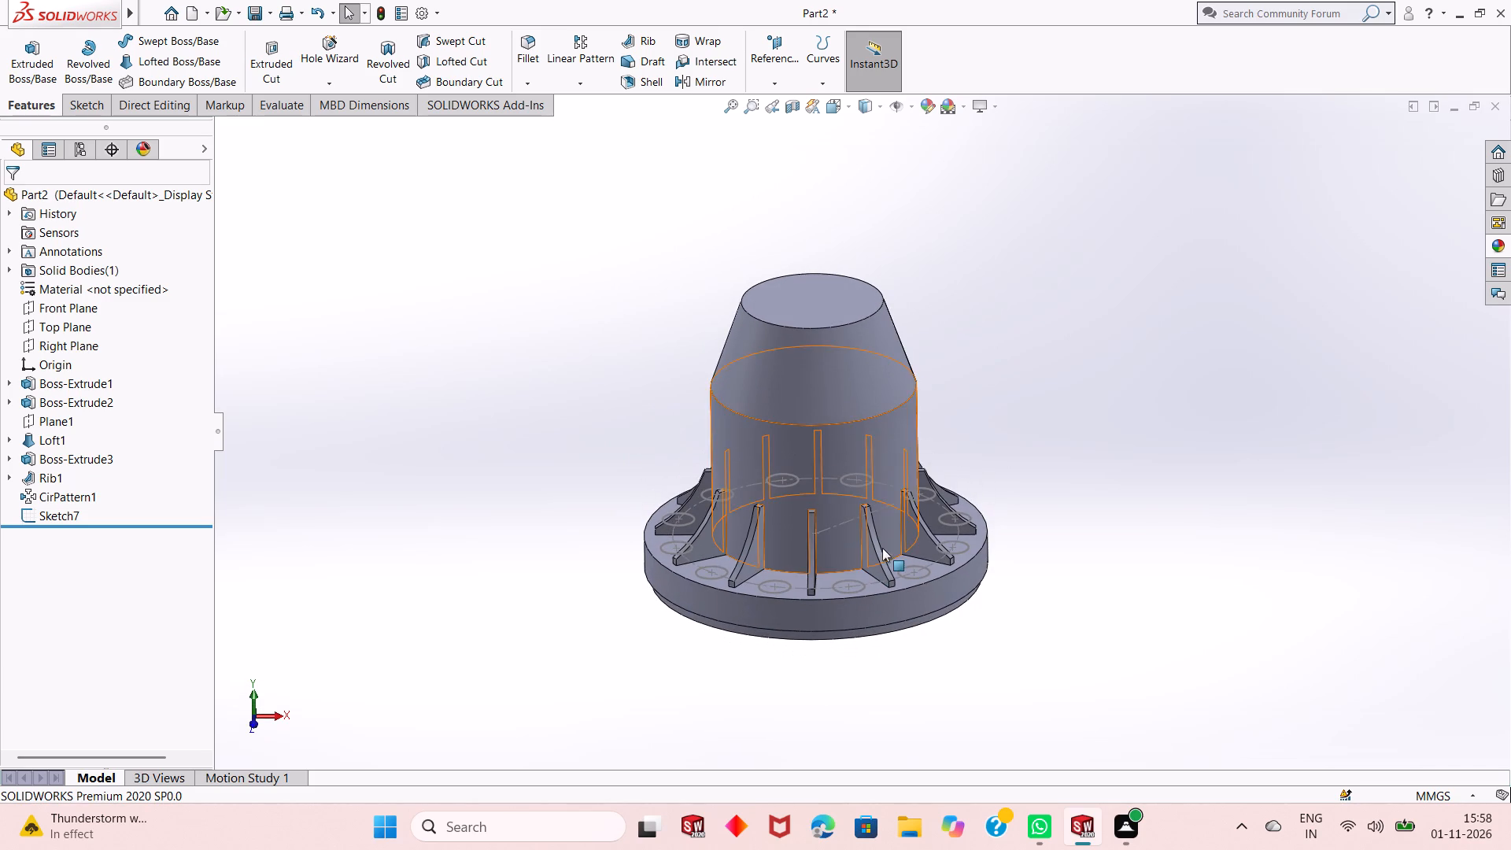
{"action": "middle_click_drag", "start_coordinate": [858, 594], "coordinate": [859, 633]}
{"action": "scroll", "coordinate": [853, 607], "scroll_direction": "down", "scroll_amount": 3}
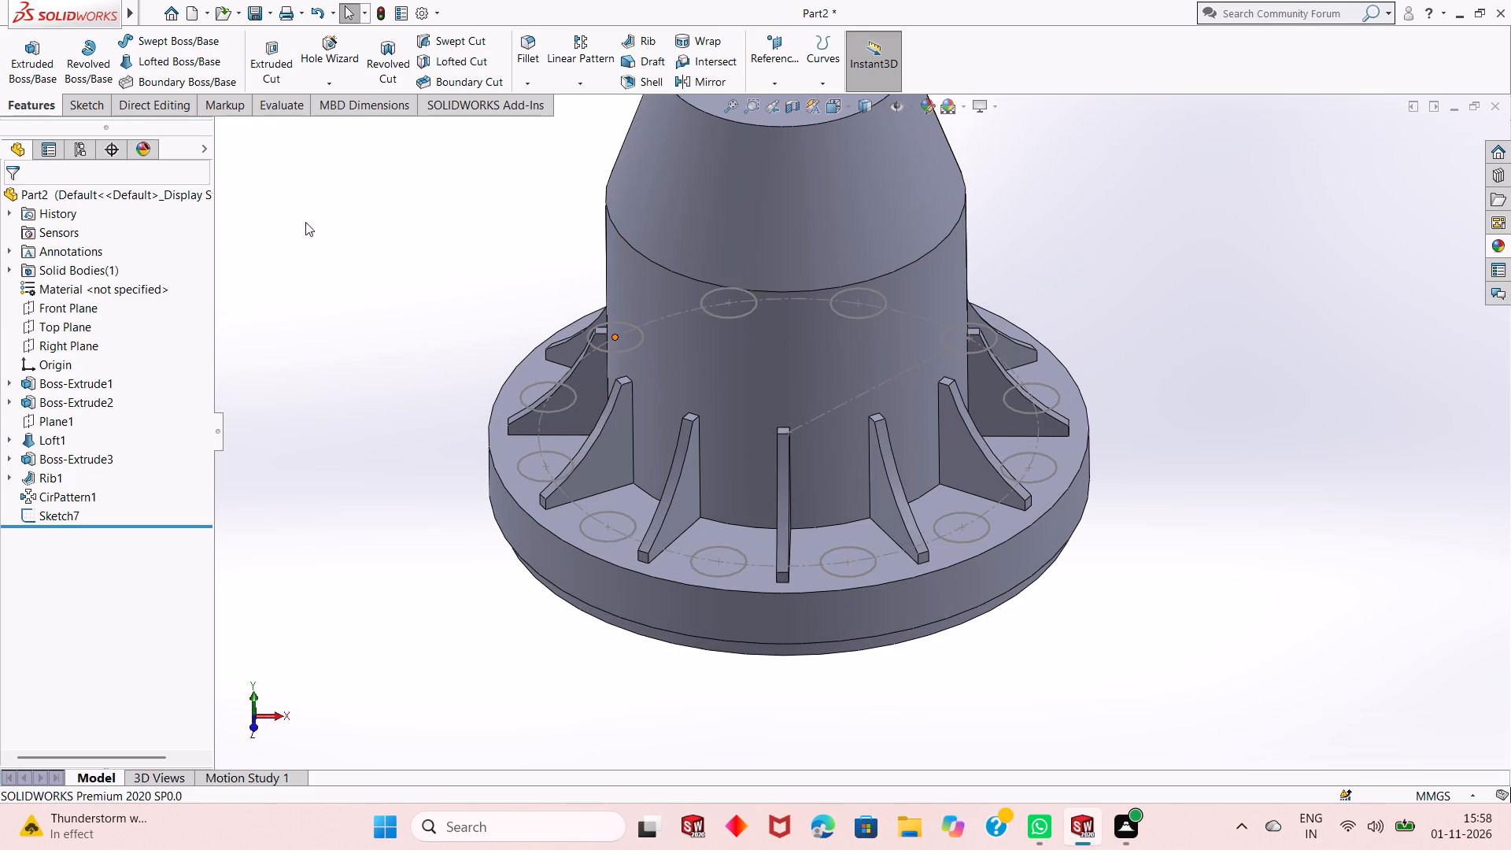
Start a Hole Wizard legacy hole of the Counterbored type and set its depth to 15 mm.
{"action": "left_click", "coordinate": [337, 67]}
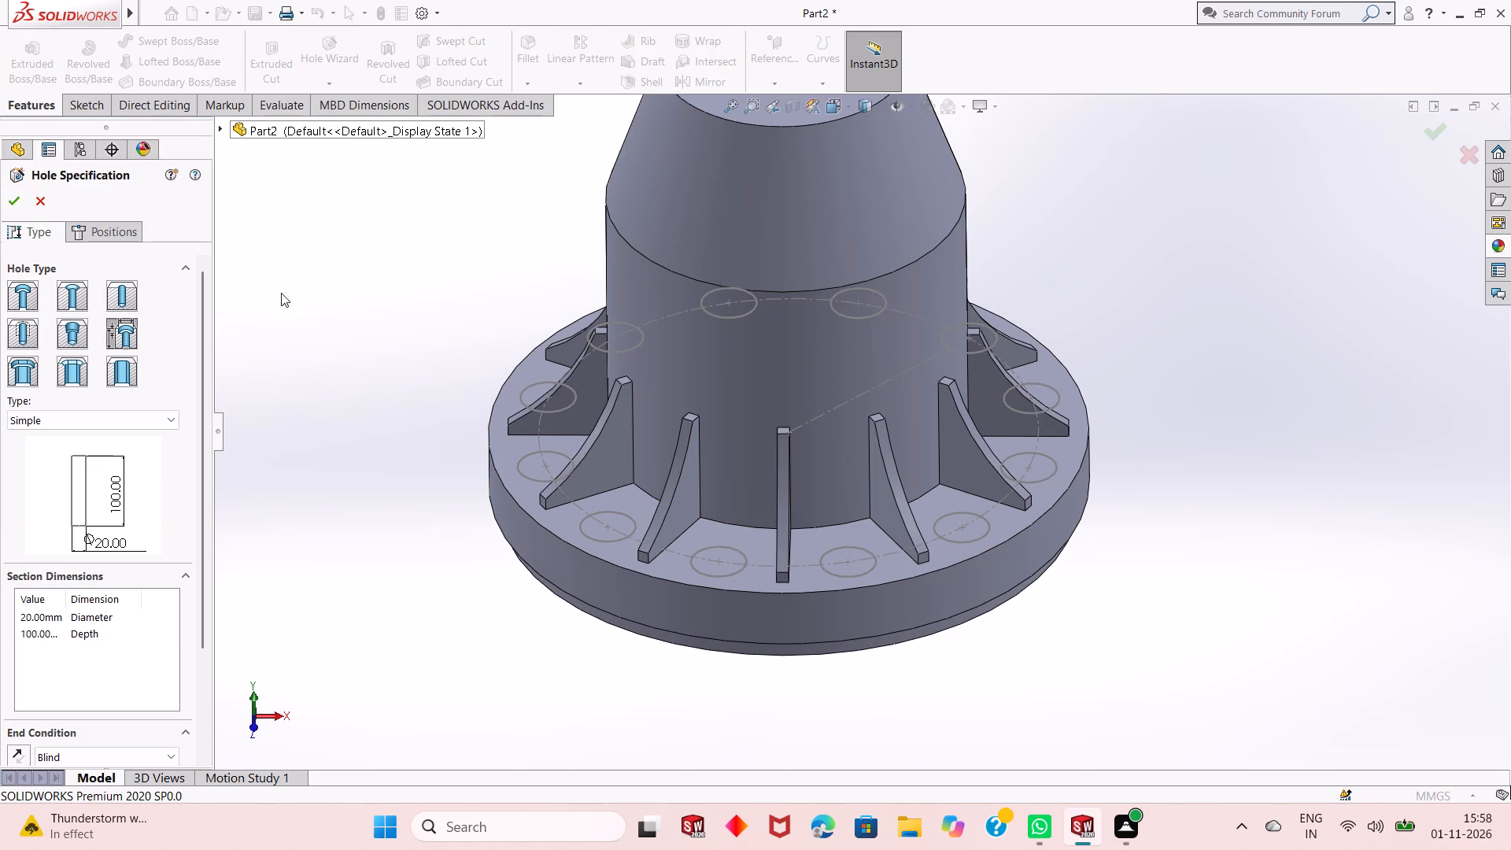
{"action": "left_click", "coordinate": [117, 335]}
{"action": "left_click", "coordinate": [120, 338]}
{"action": "left_click", "coordinate": [153, 422]}
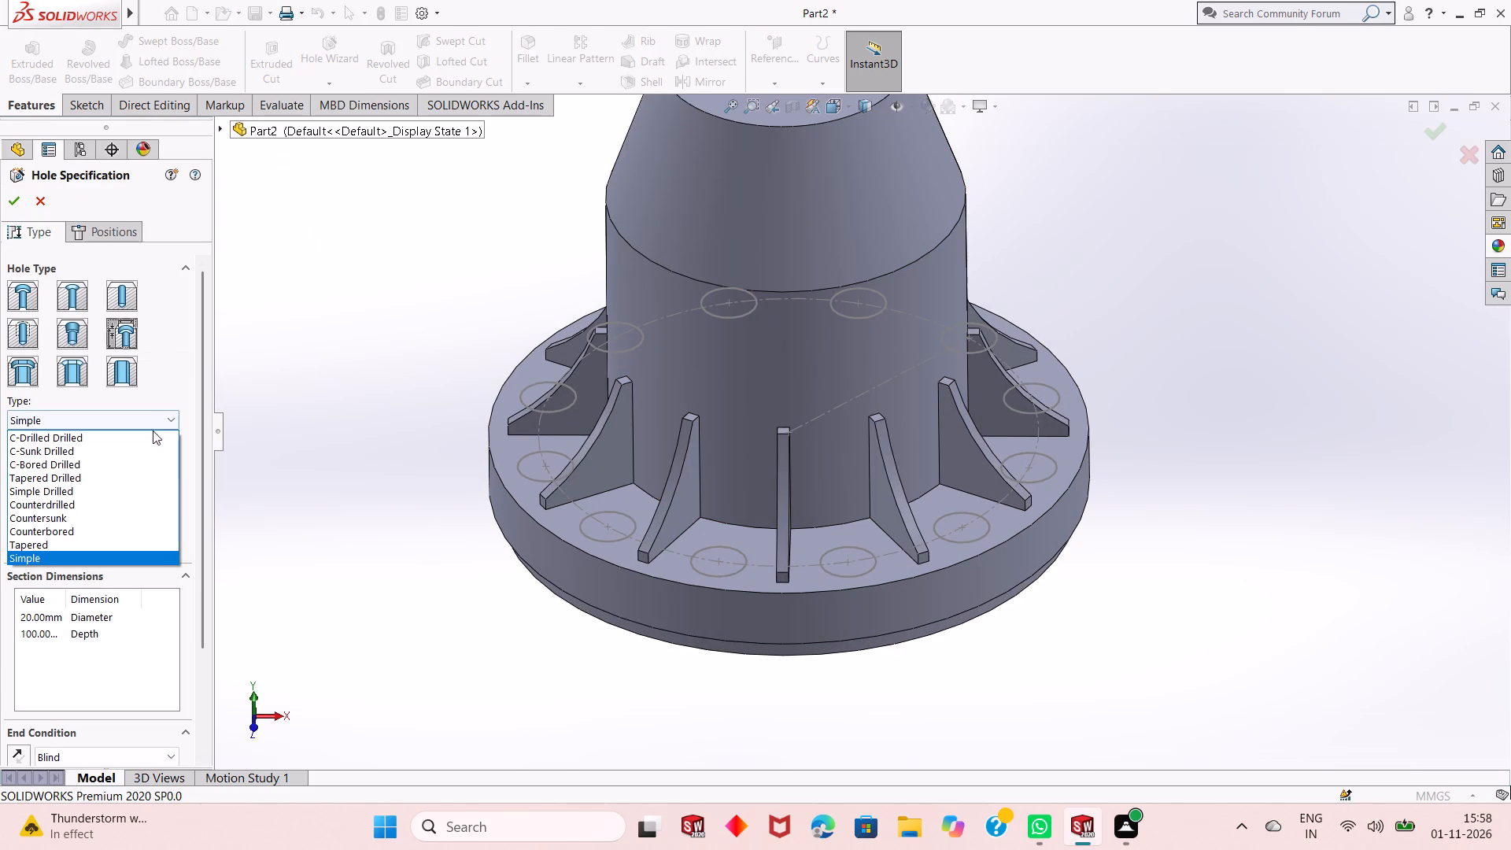
{"action": "left_click", "coordinate": [124, 527]}
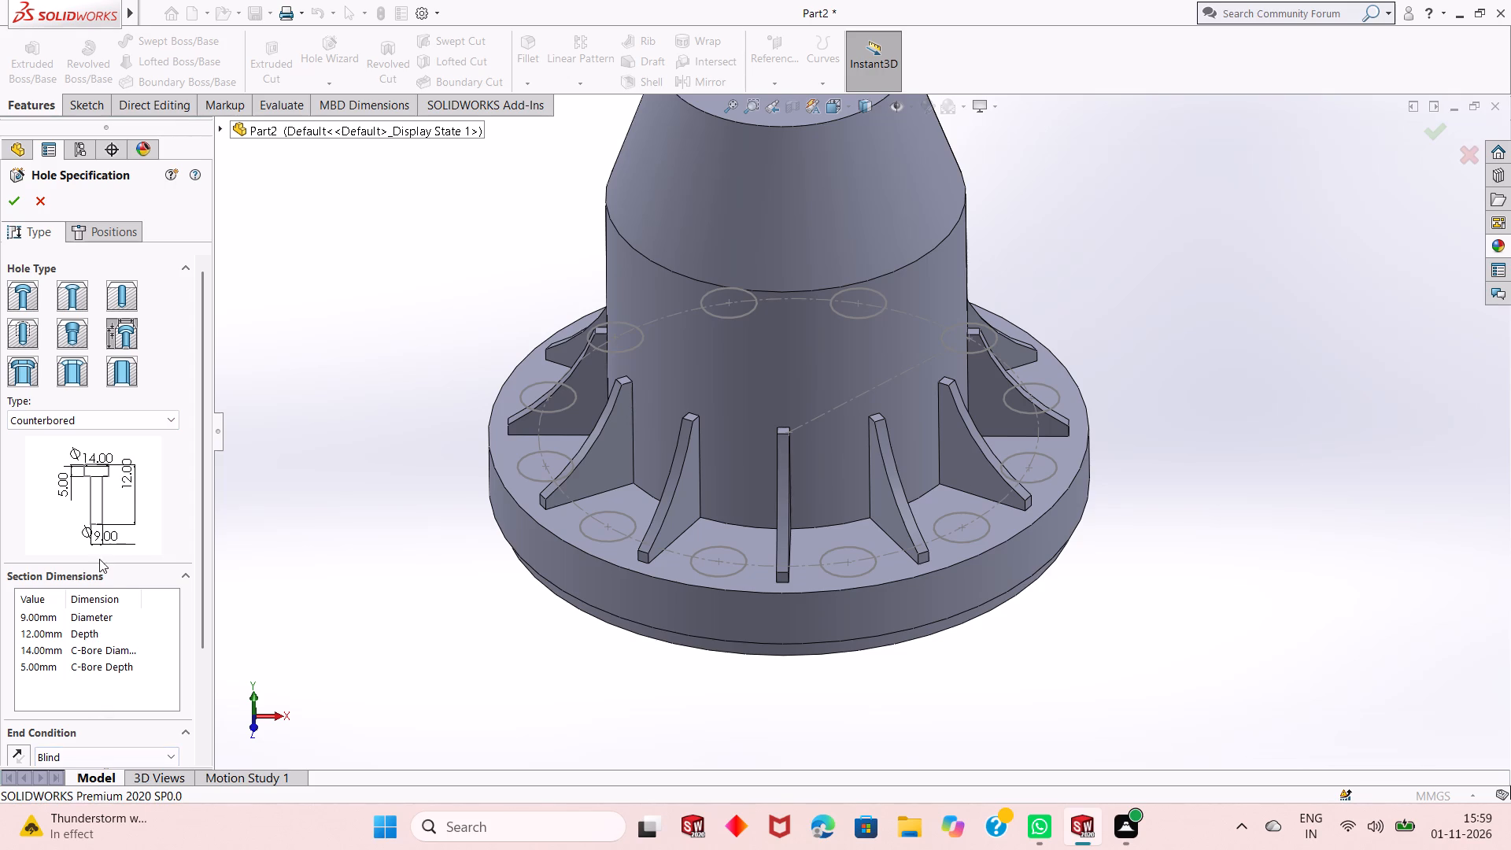
{"action": "double_click", "coordinate": [46, 619]}
{"action": "double_click", "coordinate": [56, 635]}
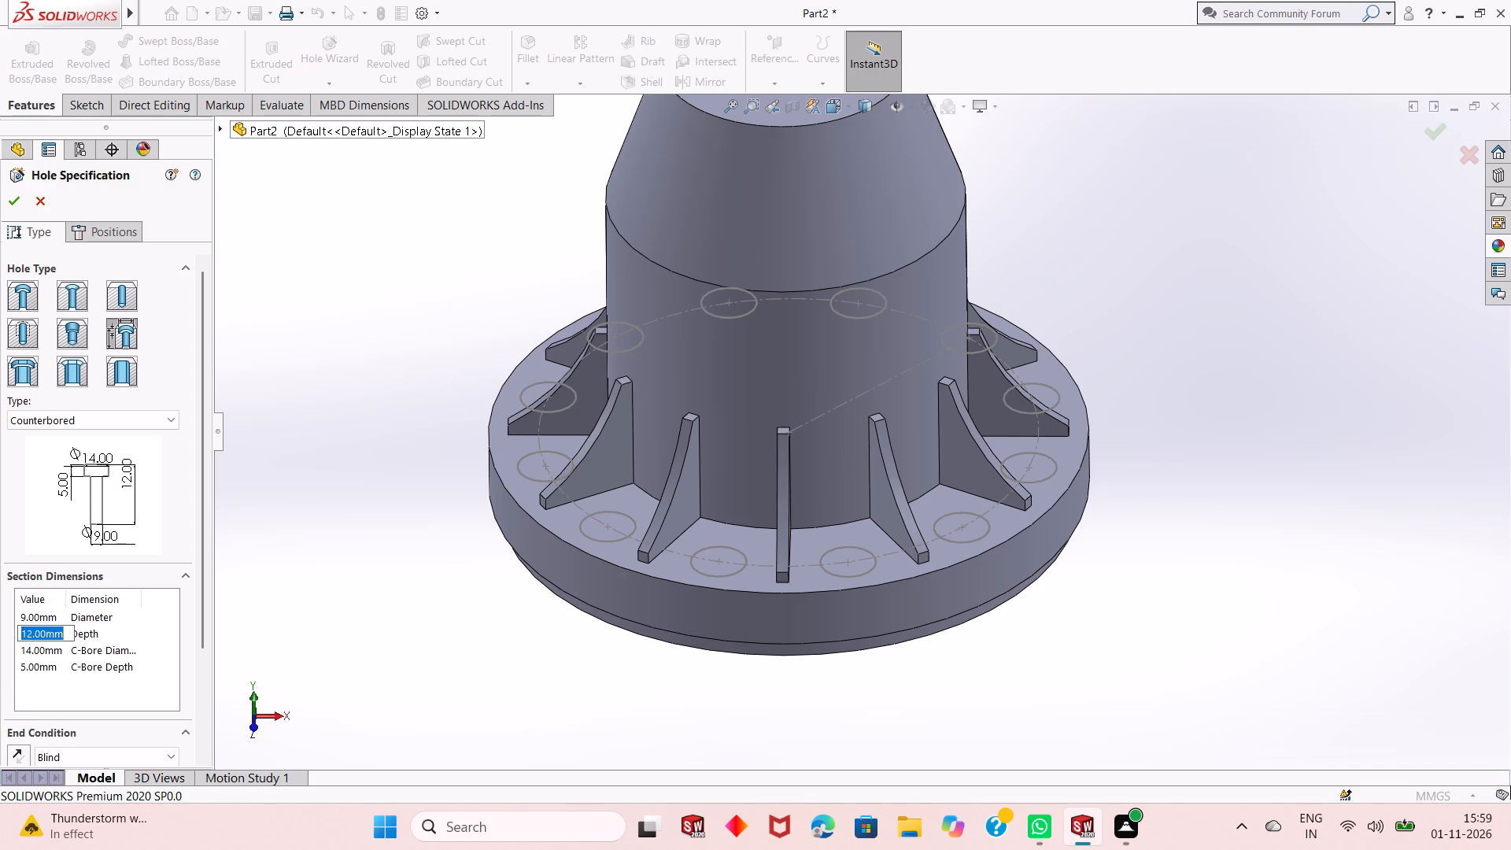
{"action": "type", "text": "15"}
{"action": "key", "text": "Return"}
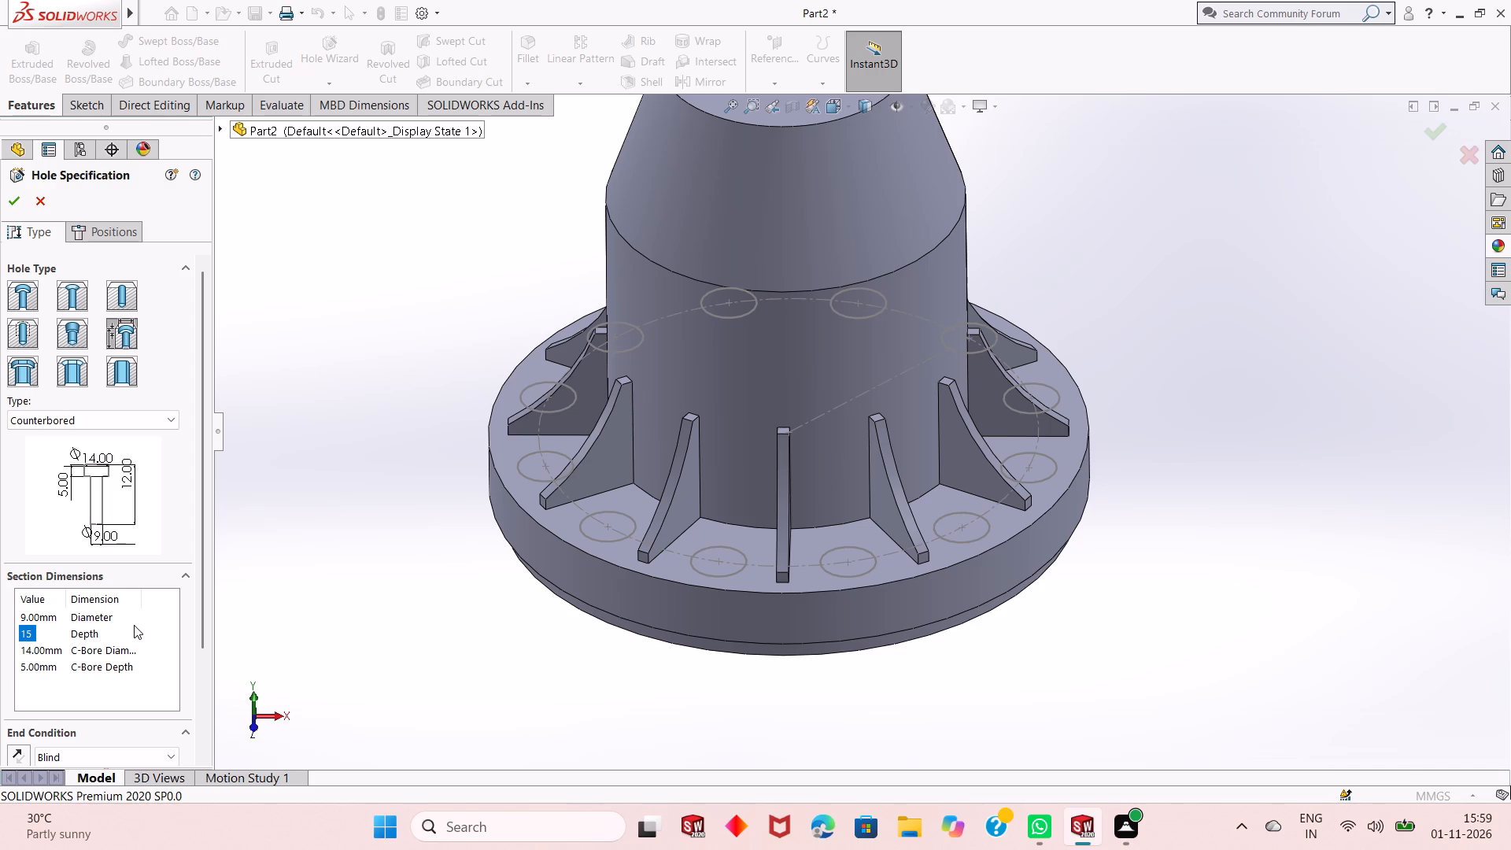
Position counterbored holes on the base disc's top face at the centres of four adjacent patterned circles.
{"action": "left_click", "coordinate": [125, 232]}
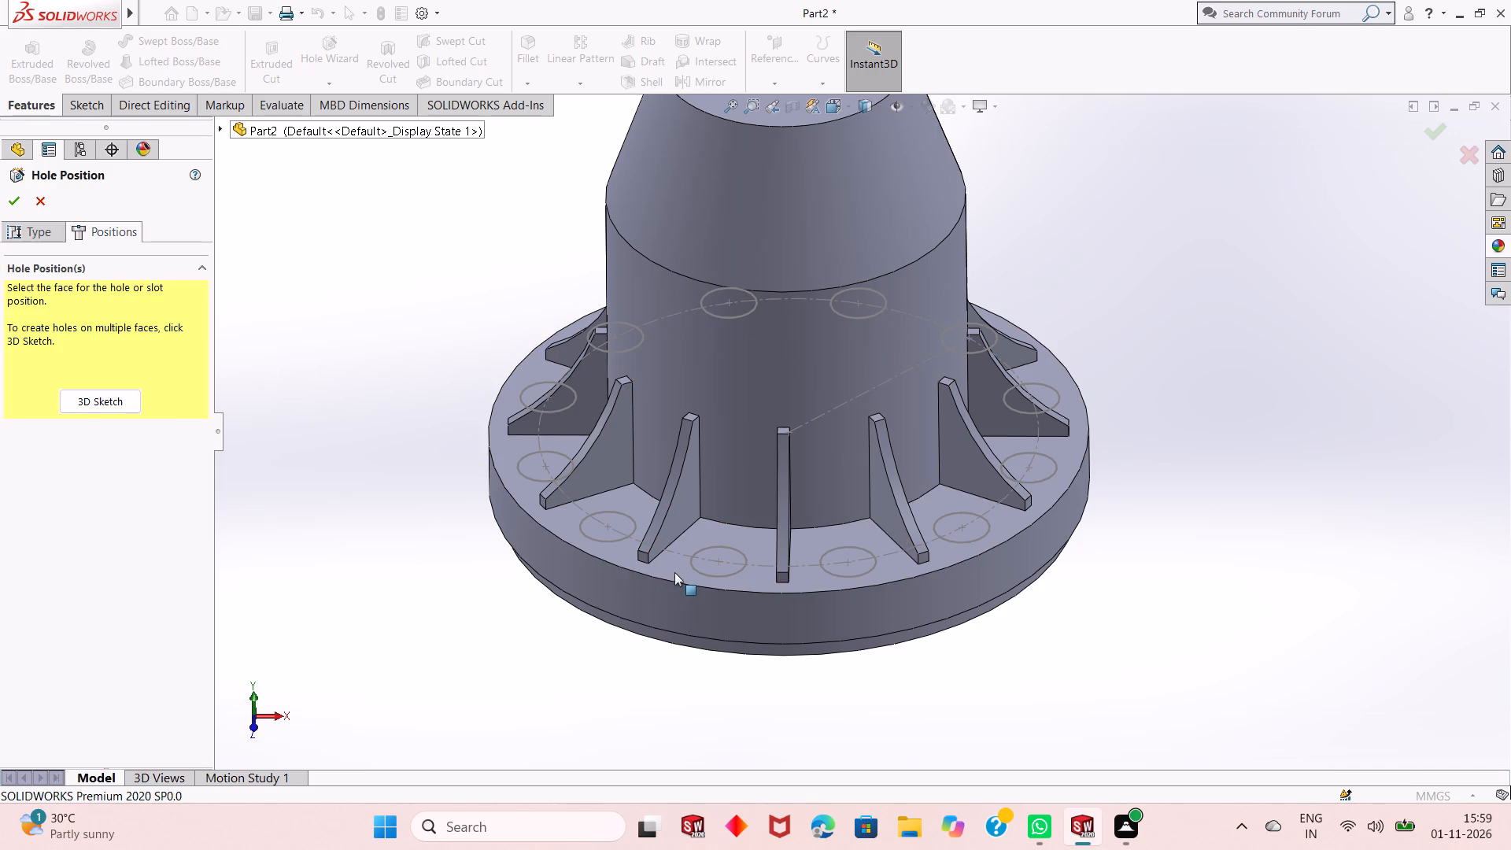
{"action": "left_click", "coordinate": [715, 534]}
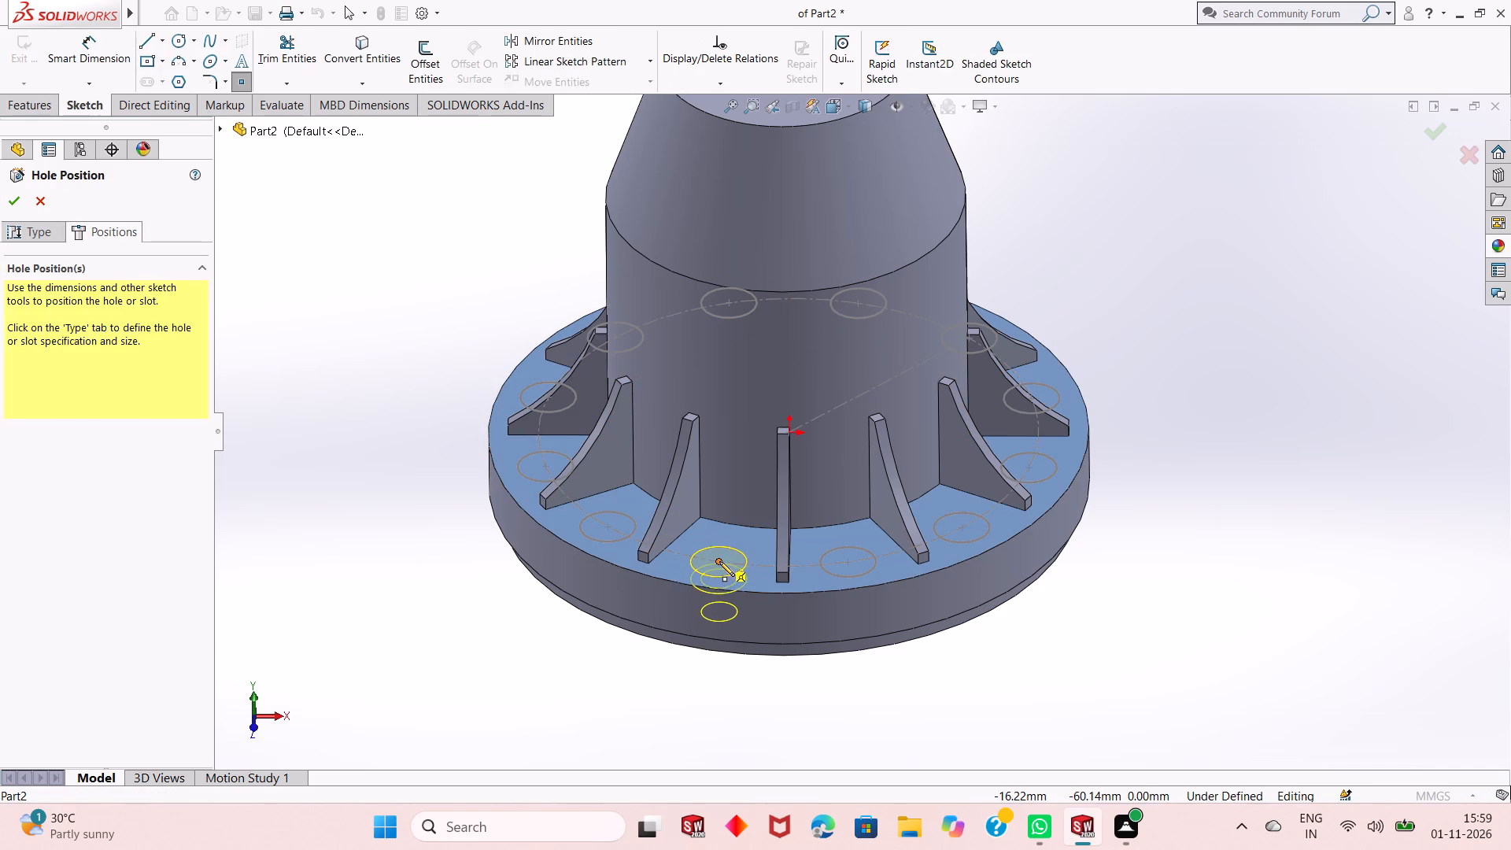
{"action": "left_click", "coordinate": [719, 561]}
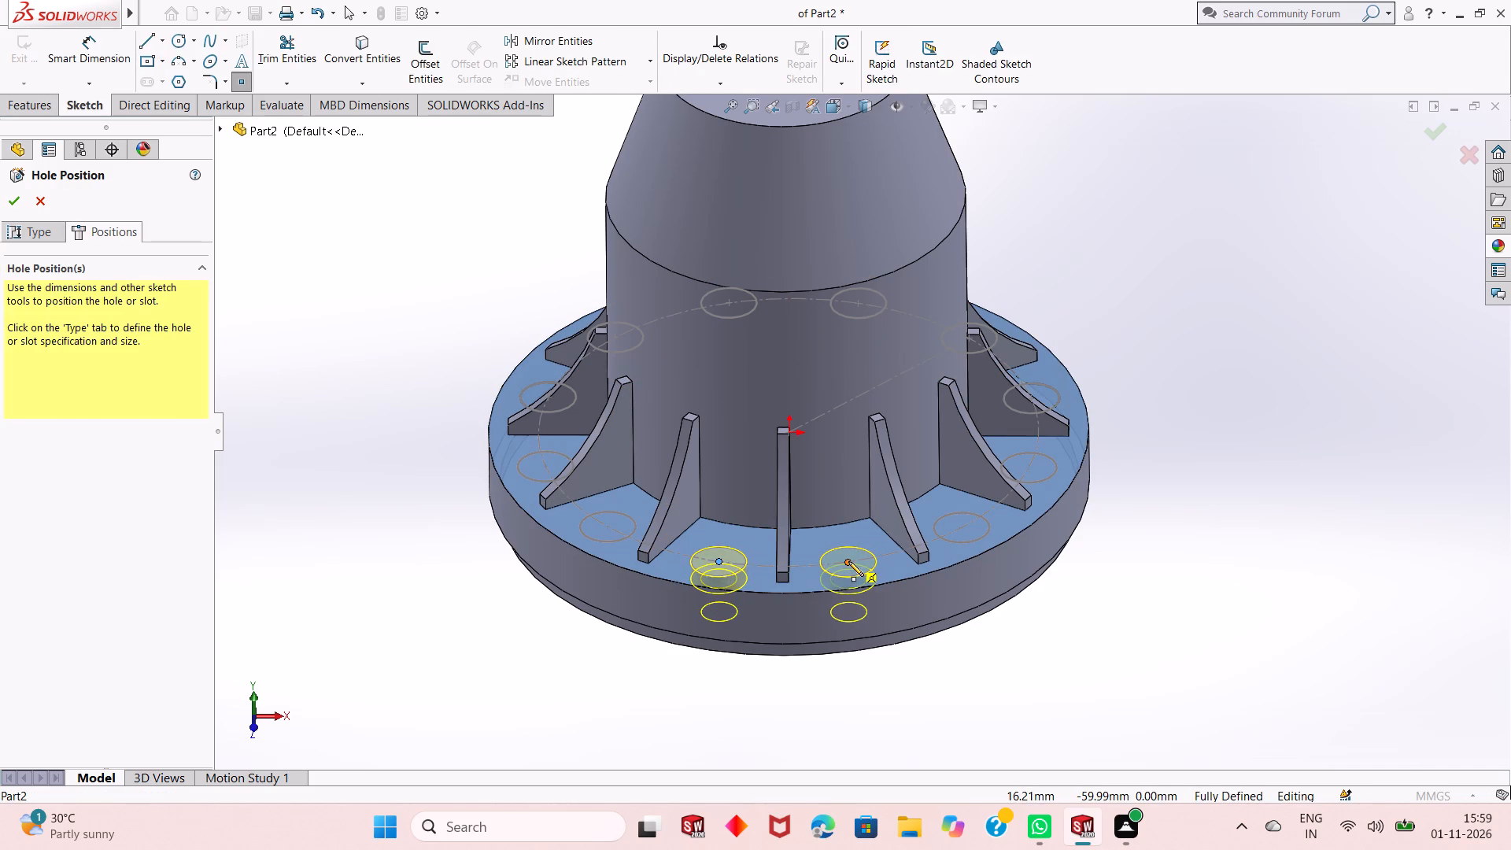
{"action": "left_click", "coordinate": [848, 561]}
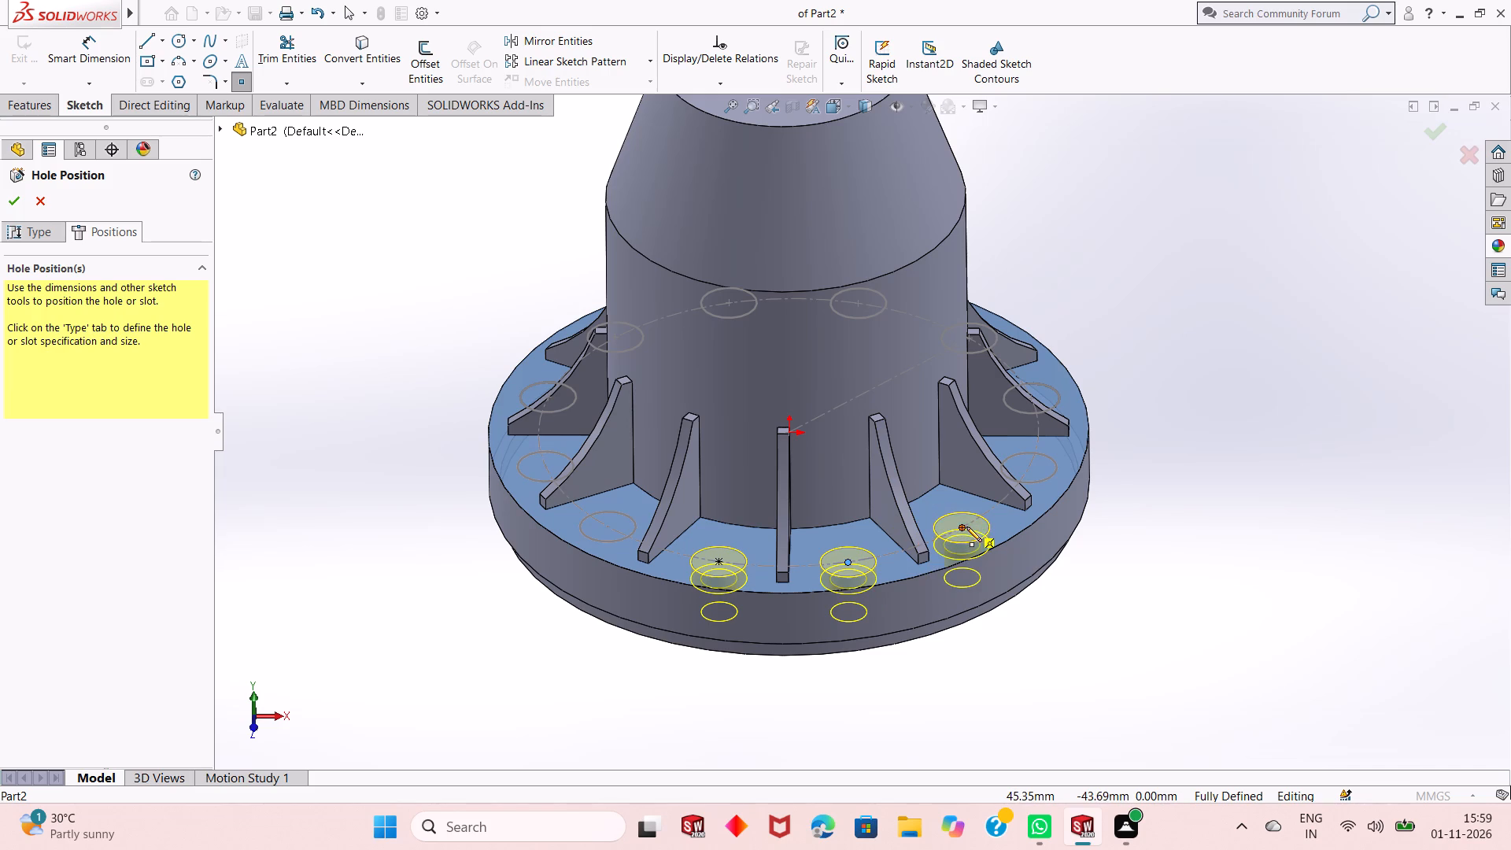
{"action": "left_click", "coordinate": [959, 527]}
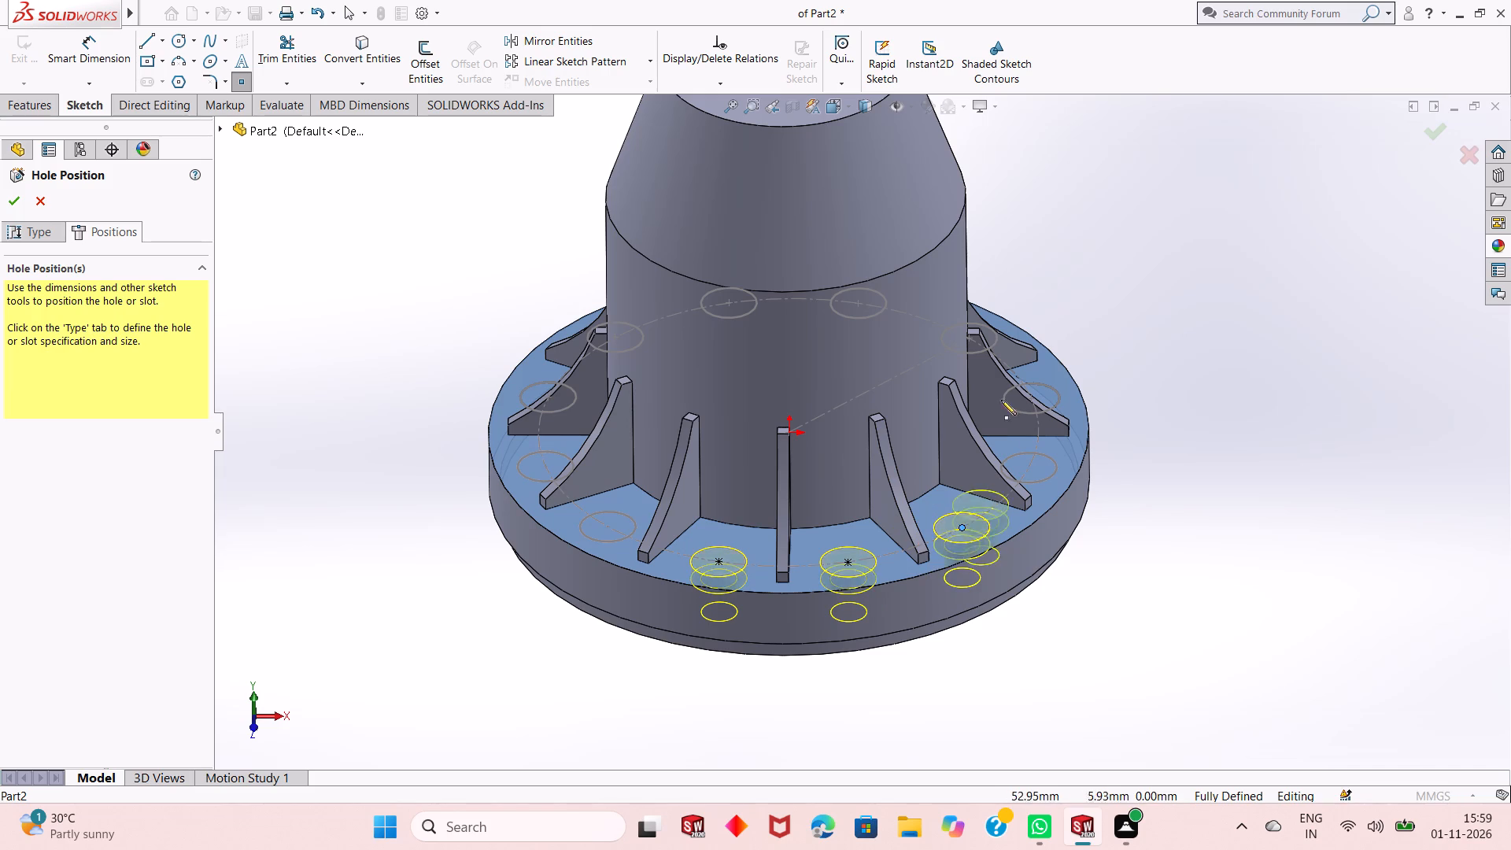
{"action": "scroll", "coordinate": [1000, 384], "scroll_direction": "down", "scroll_amount": 4}
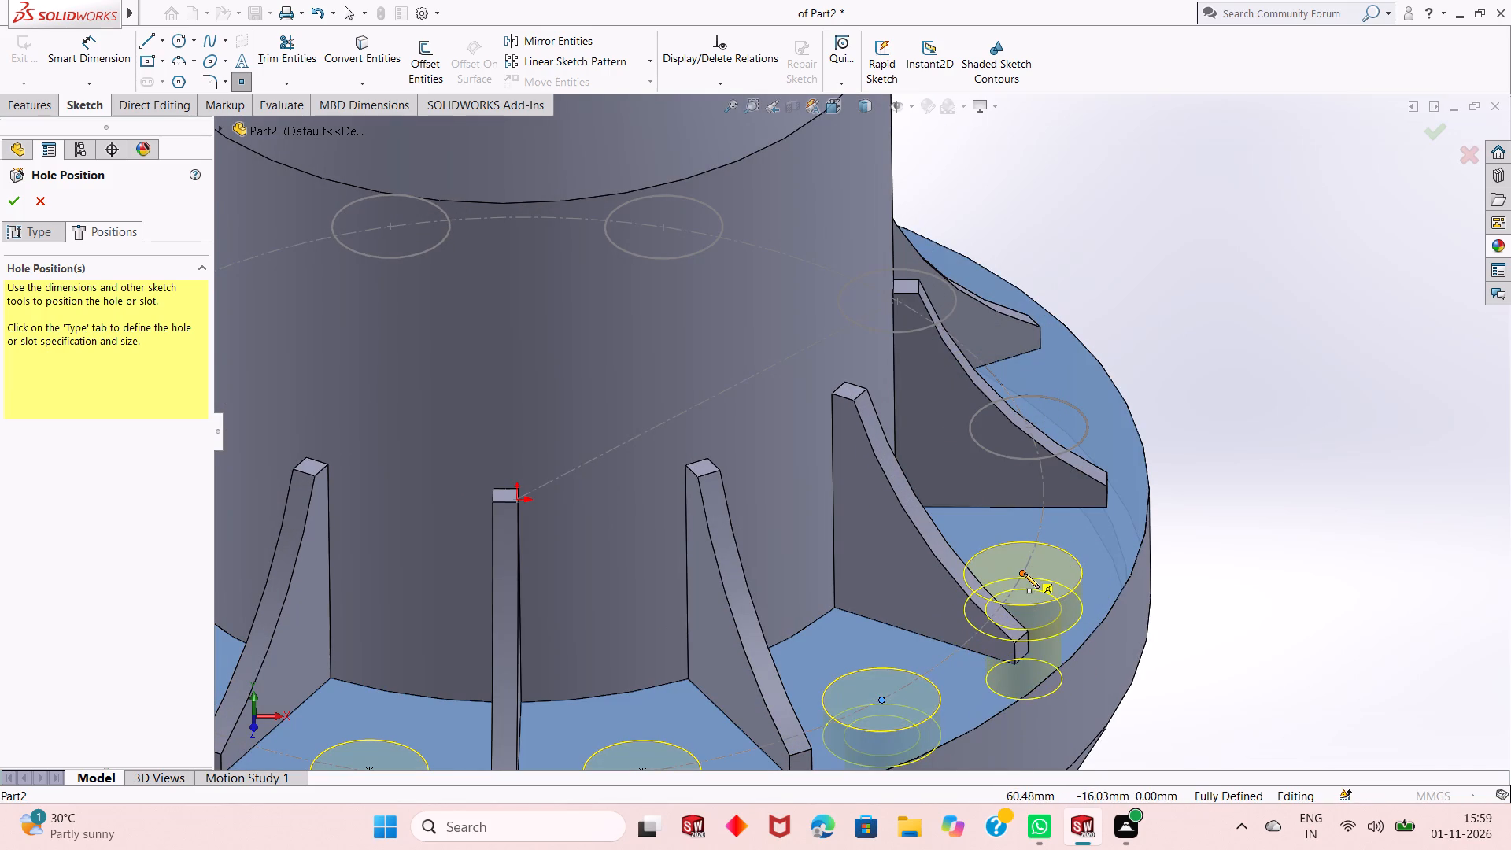
{"action": "left_click", "coordinate": [1024, 575]}
Place three more counterbored holes at the centres of the next patterned circles, continuing around the base disc.
{"action": "middle_click_drag", "start_coordinate": [1086, 401], "coordinate": [967, 558]}
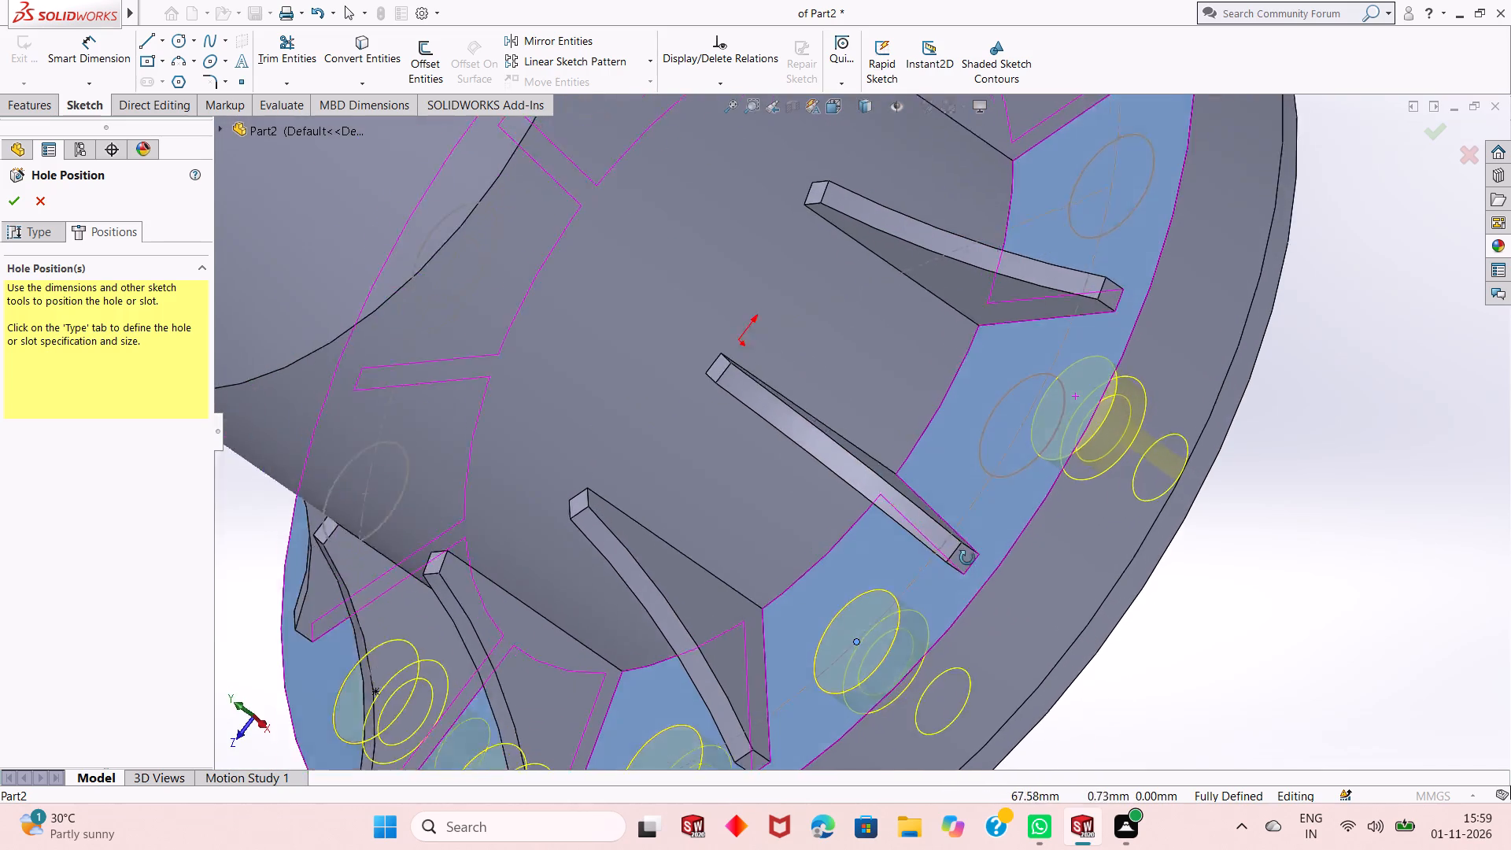
{"action": "middle_click_drag", "start_coordinate": [967, 558], "coordinate": [1035, 582]}
{"action": "scroll", "coordinate": [1012, 389], "scroll_direction": "down", "scroll_amount": 3}
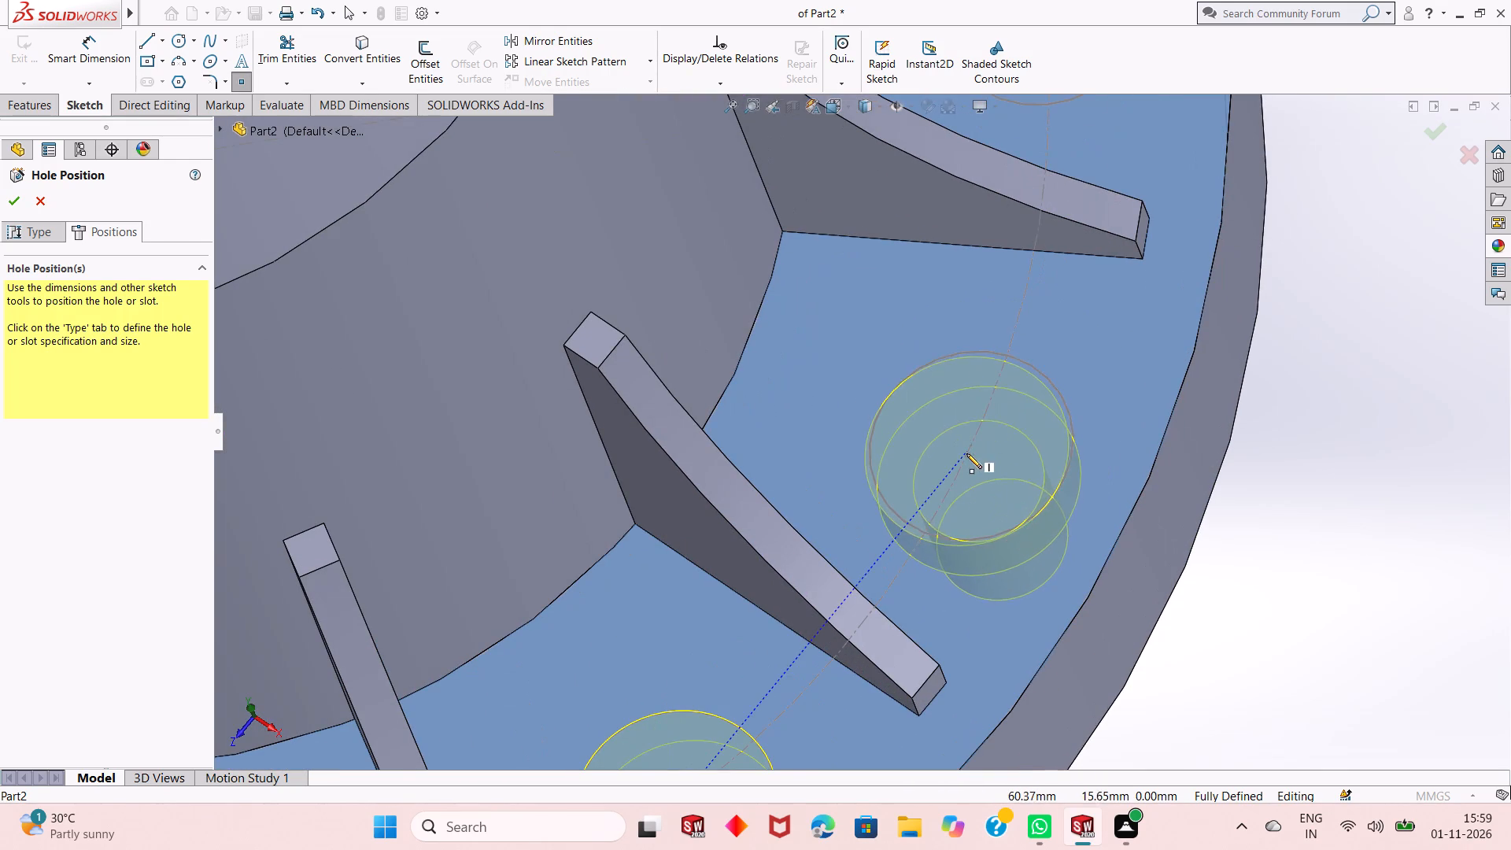
{"action": "left_click", "coordinate": [973, 448]}
{"action": "scroll", "coordinate": [970, 468], "scroll_direction": "up", "scroll_amount": 3}
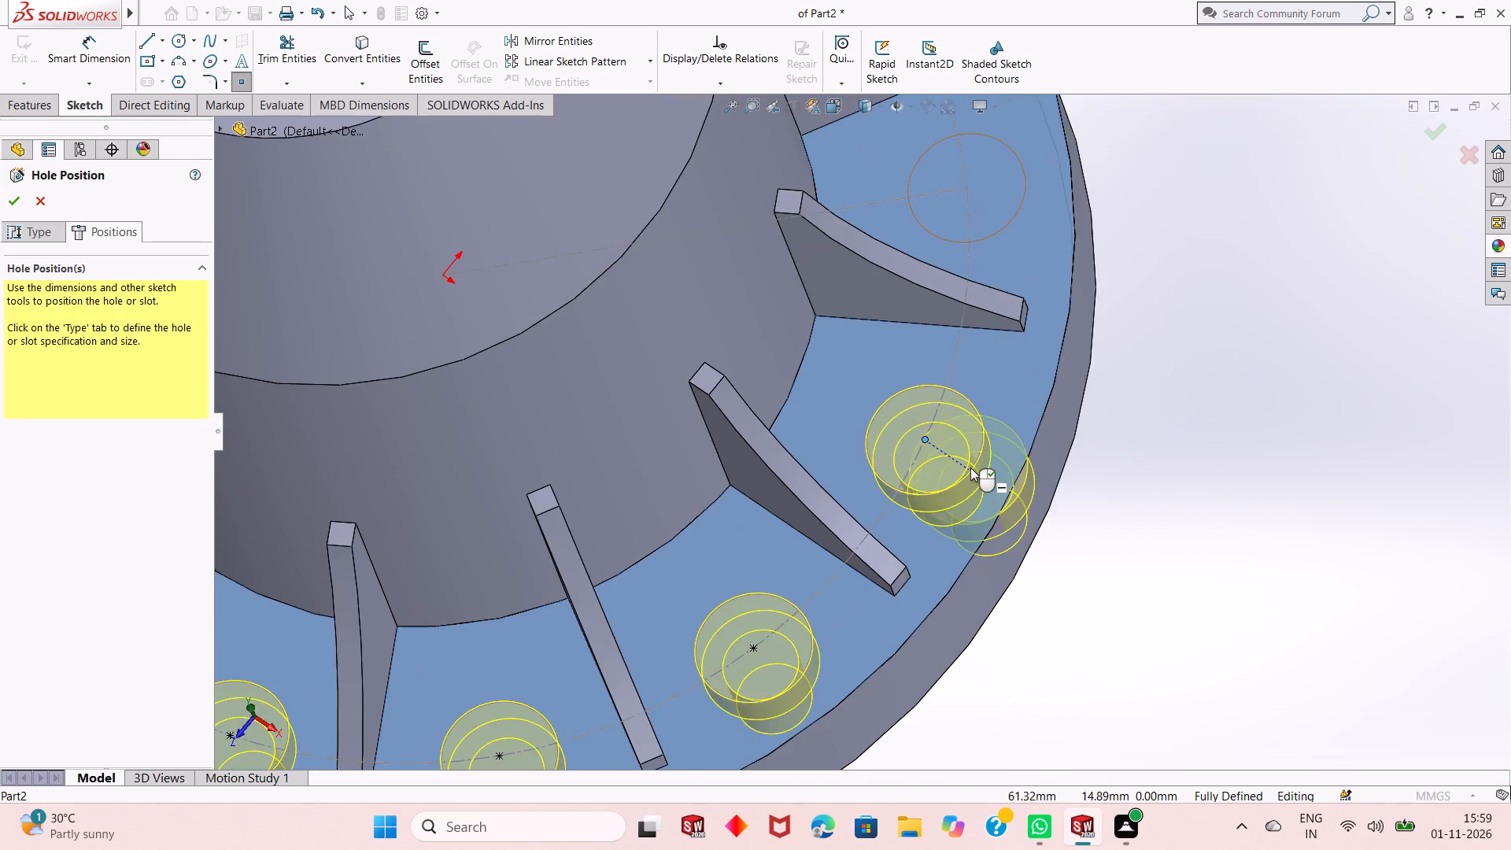
{"action": "scroll", "coordinate": [971, 454], "scroll_direction": "up", "scroll_amount": 2}
{"action": "scroll", "coordinate": [966, 226], "scroll_direction": "down", "scroll_amount": 4}
{"action": "scroll", "coordinate": [839, 278], "scroll_direction": "down", "scroll_amount": 3}
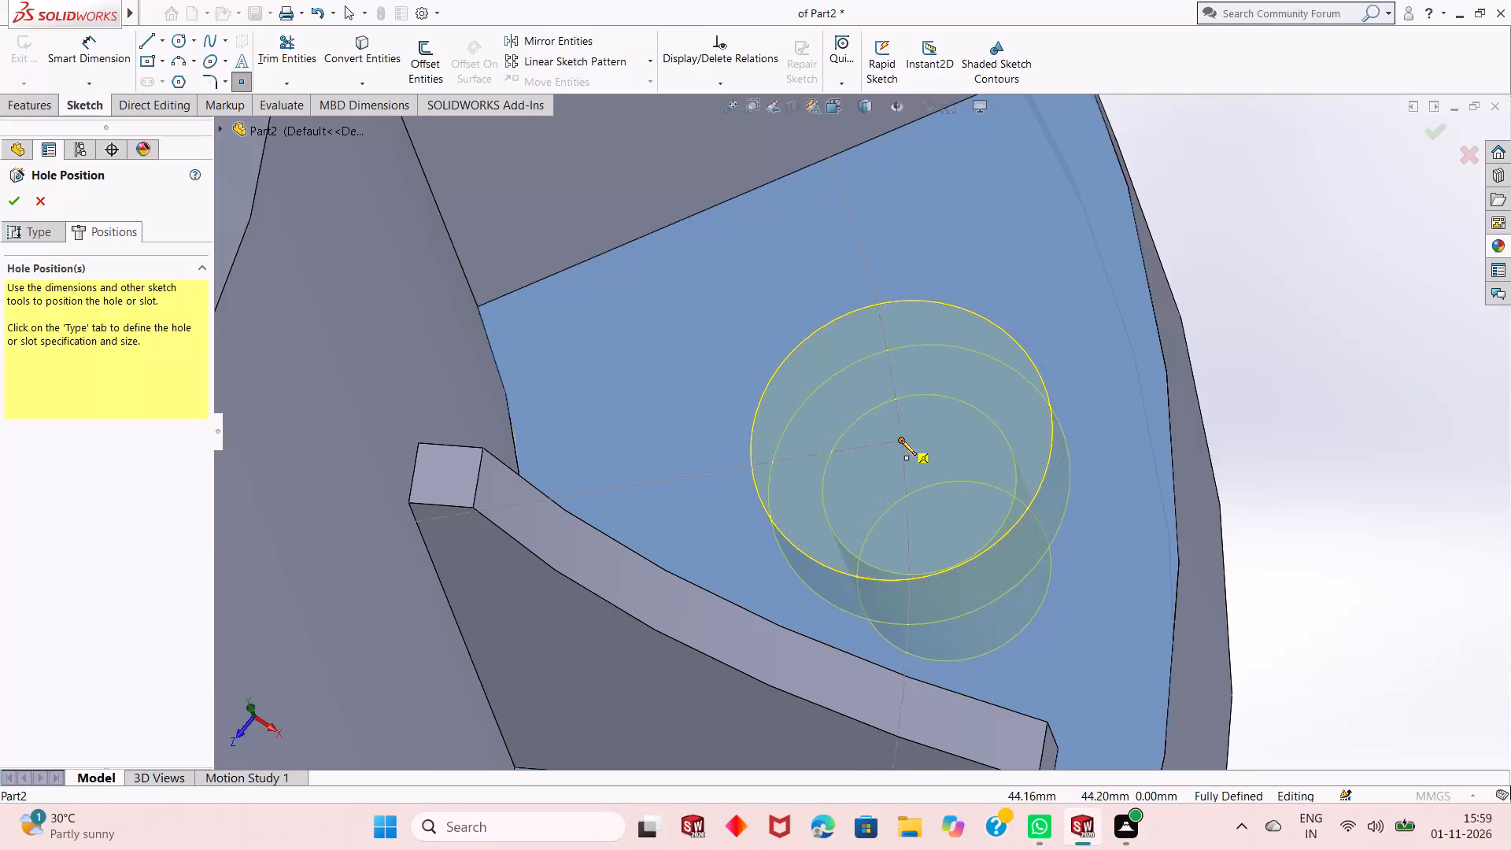
{"action": "left_click", "coordinate": [901, 440]}
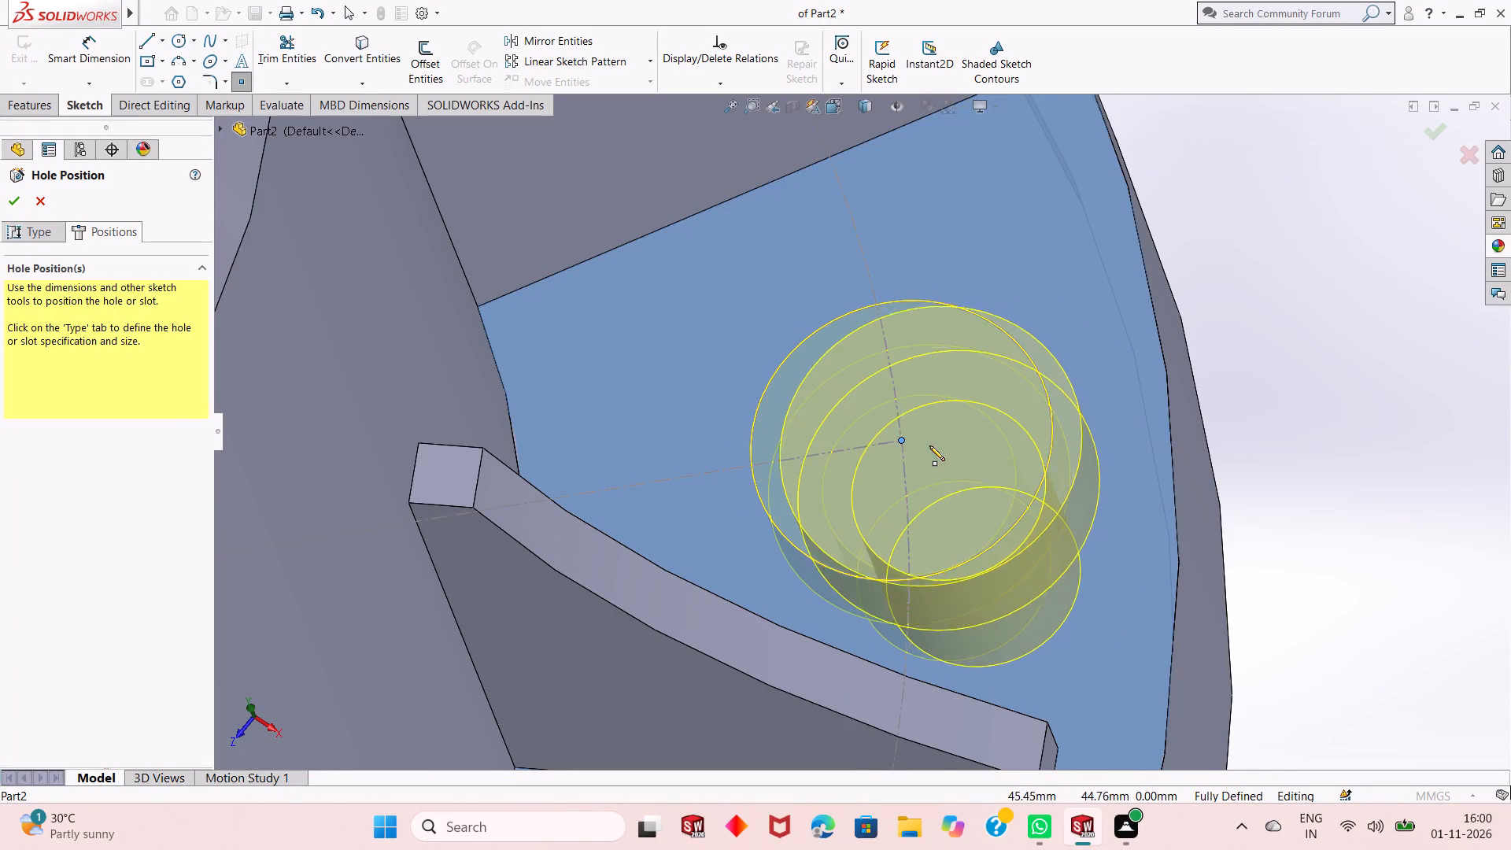
{"action": "middle_click_drag", "start_coordinate": [927, 444], "coordinate": [868, 394]}
{"action": "scroll", "coordinate": [868, 394], "scroll_direction": "up", "scroll_amount": 4}
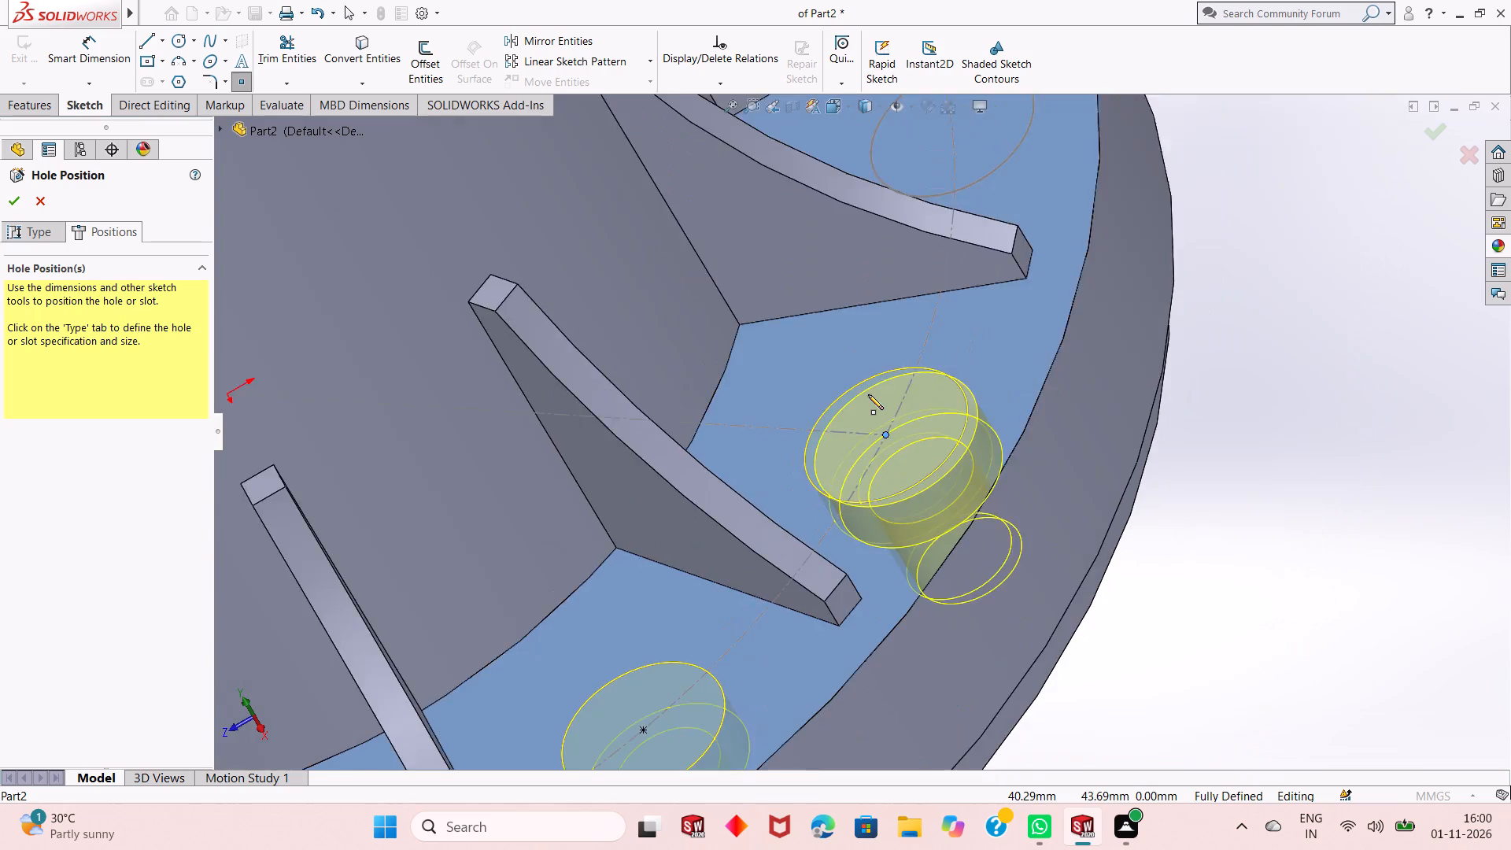
{"action": "scroll", "coordinate": [868, 394], "scroll_direction": "up", "scroll_amount": 2}
{"action": "scroll", "coordinate": [909, 168], "scroll_direction": "down", "scroll_amount": 4}
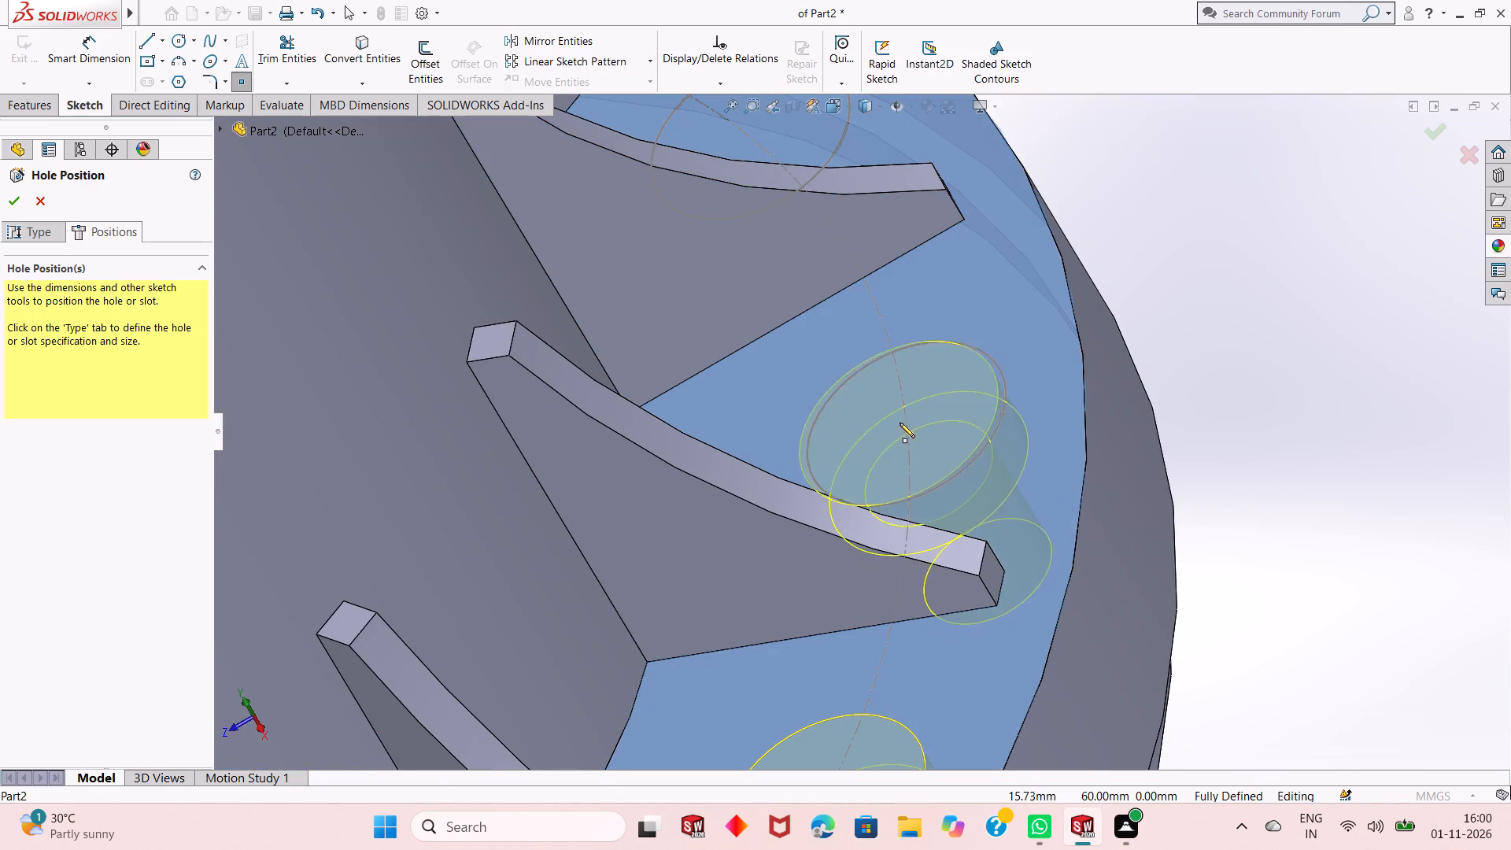
{"action": "left_click", "coordinate": [908, 421]}
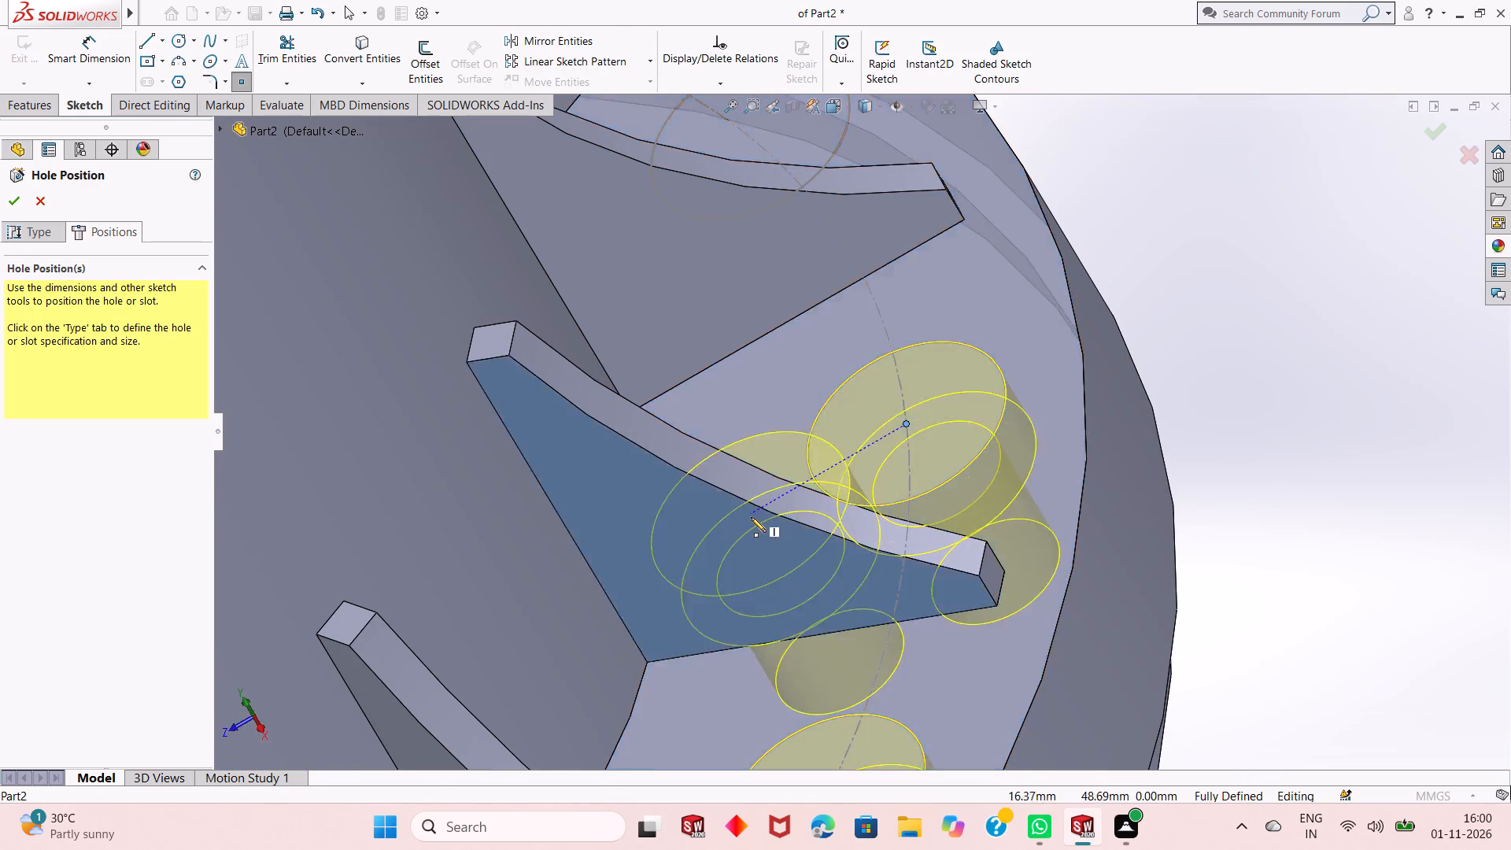
Place counterbored holes at the centres of the next two patterned circles on the far side of the base disc.
{"action": "scroll", "coordinate": [751, 517], "scroll_direction": "up", "scroll_amount": 9}
{"action": "middle_click_drag", "start_coordinate": [1025, 510], "coordinate": [1062, 421]}
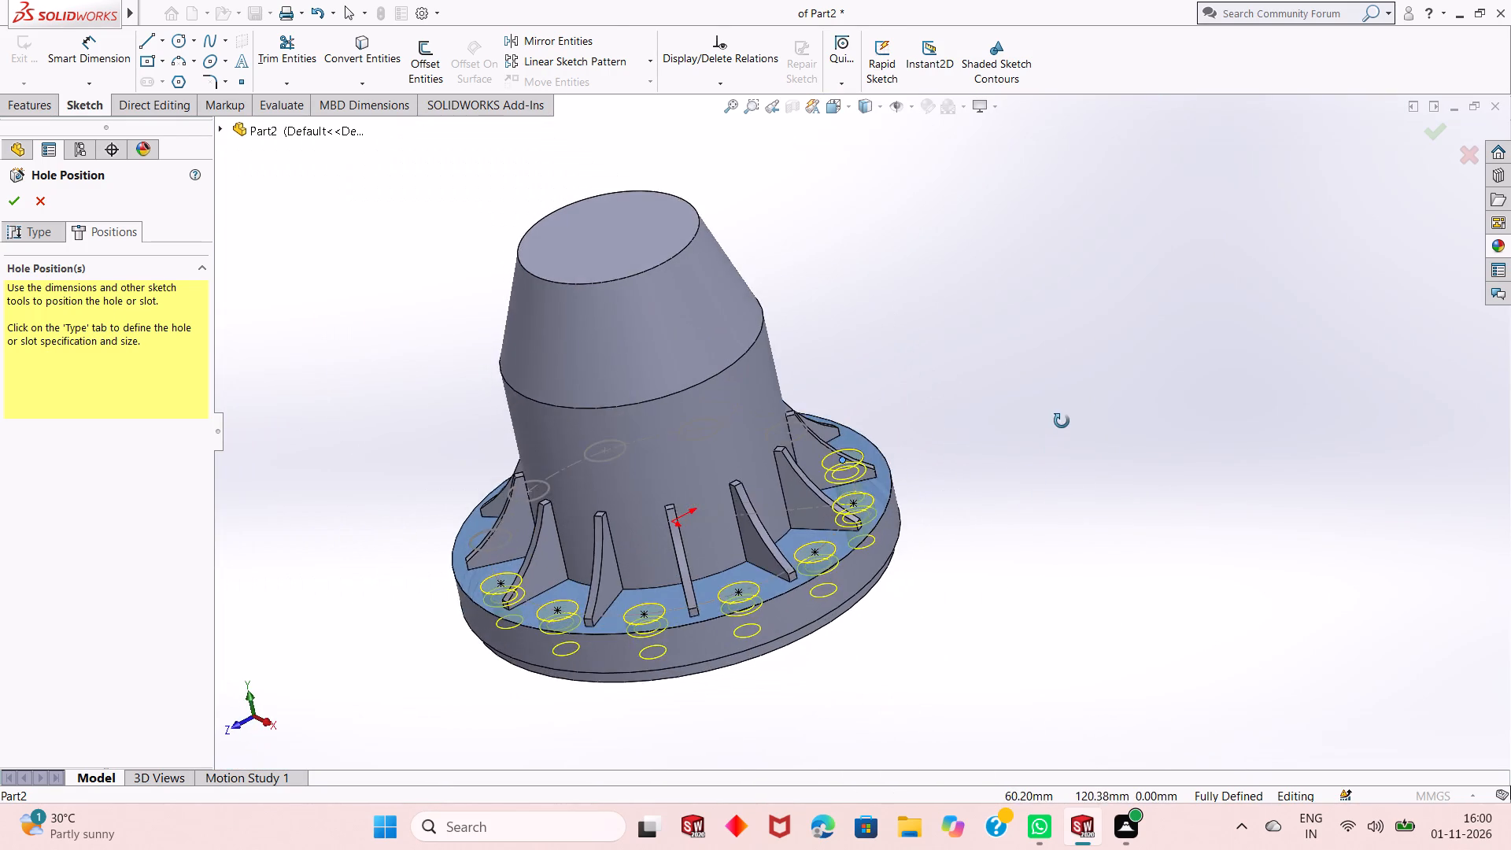
{"action": "middle_click_drag", "start_coordinate": [1062, 421], "coordinate": [826, 582]}
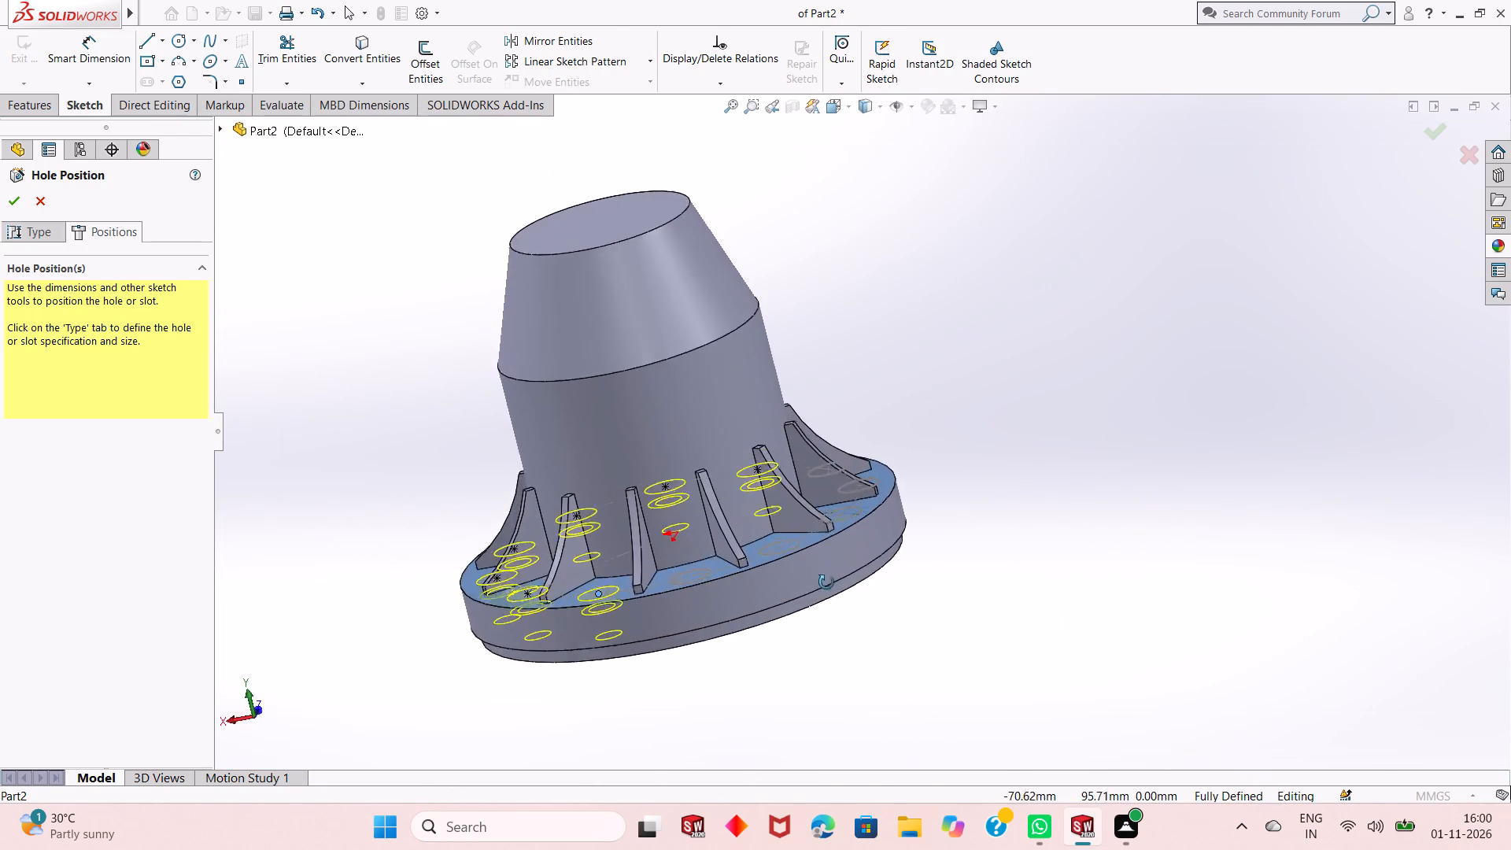
{"action": "middle_click_drag", "start_coordinate": [826, 582], "coordinate": [854, 673]}
{"action": "scroll", "coordinate": [854, 673], "scroll_direction": "up", "scroll_amount": 1}
{"action": "scroll", "coordinate": [820, 475], "scroll_direction": "down", "scroll_amount": 5}
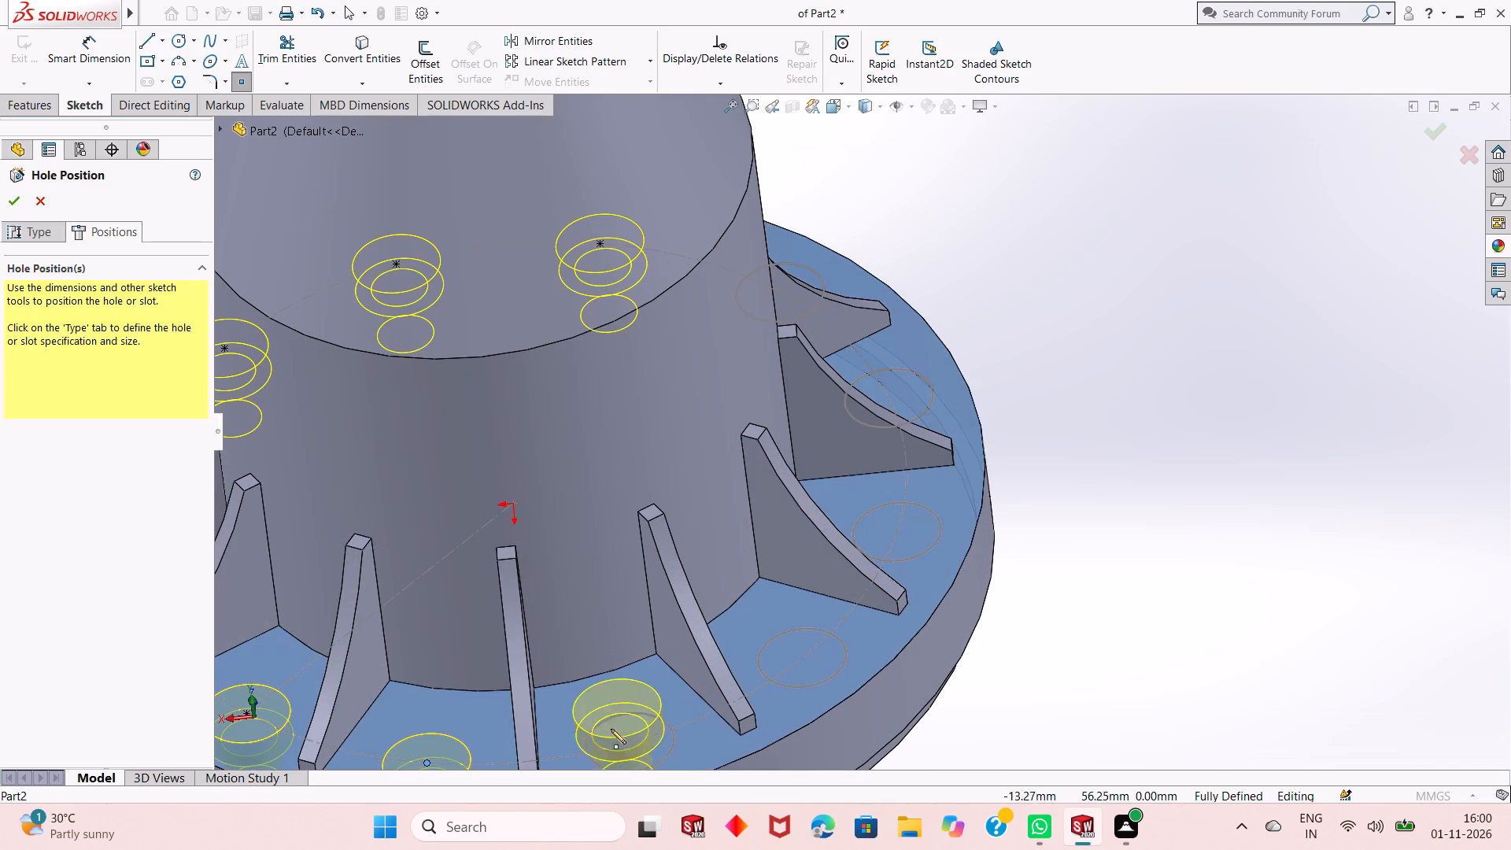
{"action": "scroll", "coordinate": [626, 756], "scroll_direction": "up", "scroll_amount": 2}
{"action": "scroll", "coordinate": [759, 610], "scroll_direction": "down", "scroll_amount": 5}
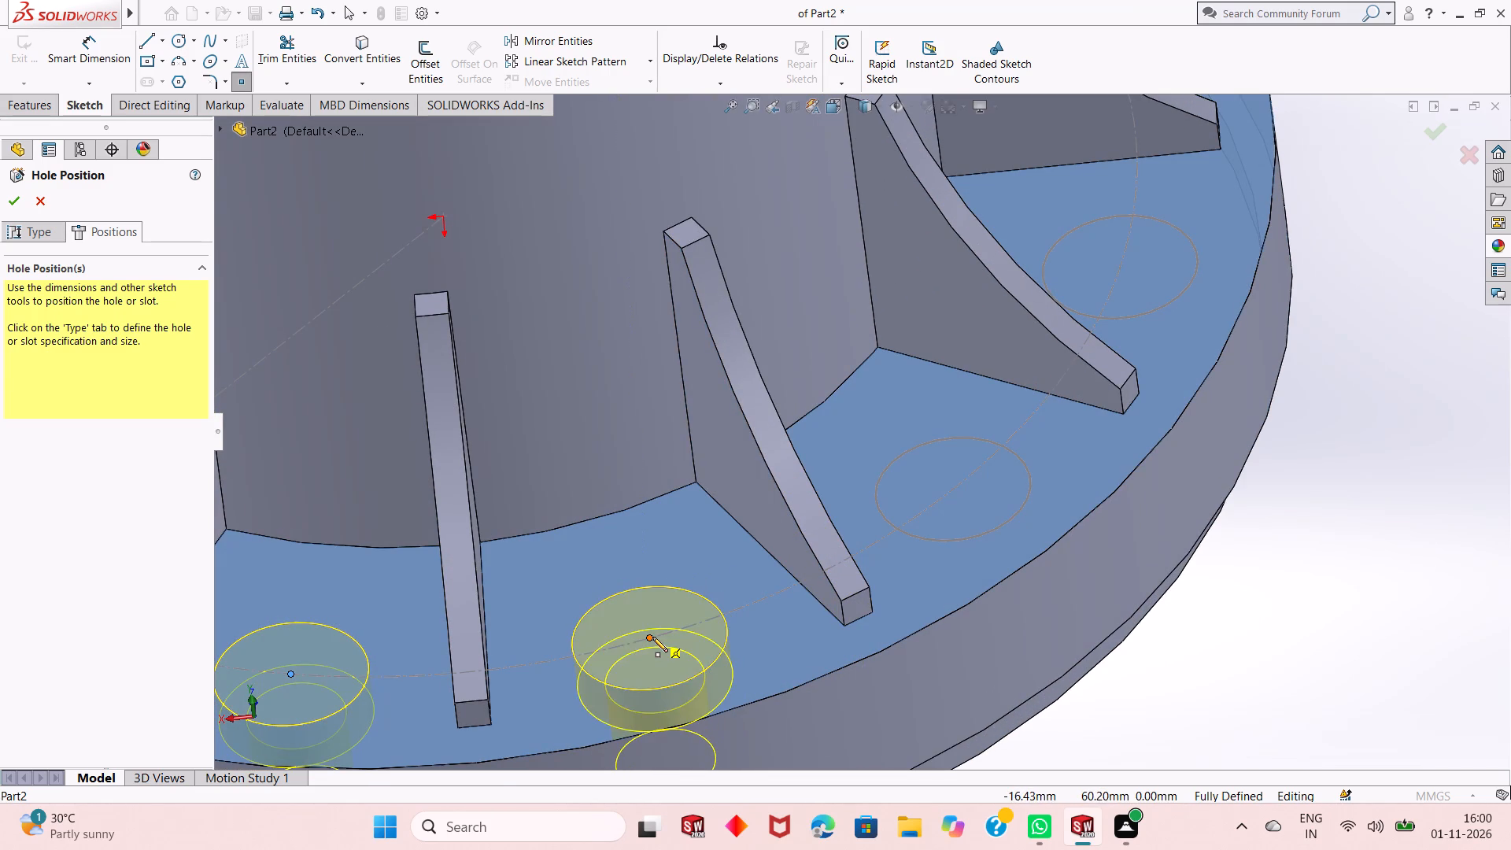
{"action": "left_click", "coordinate": [648, 637]}
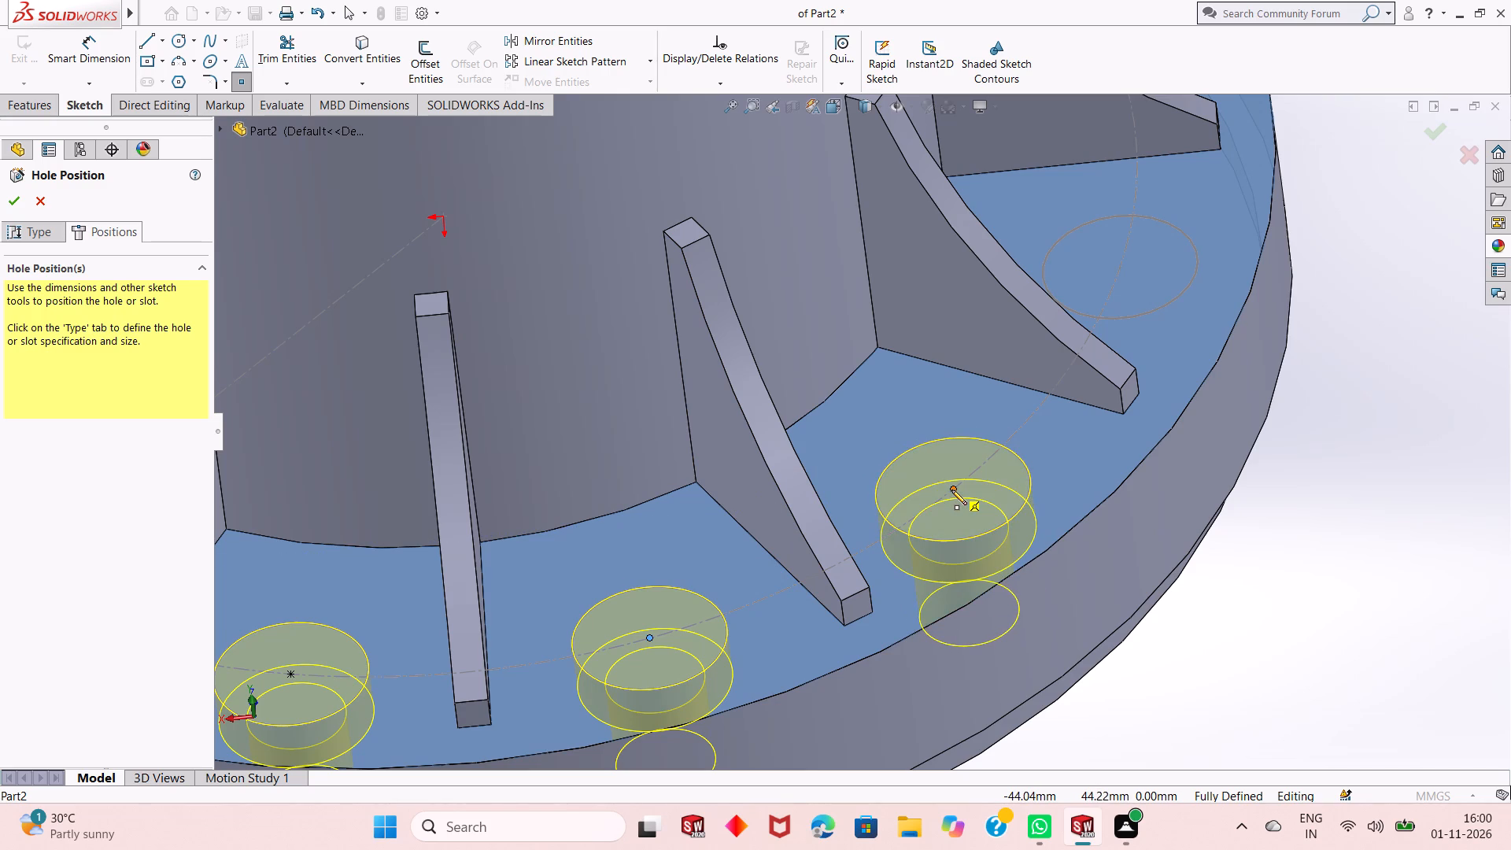
{"action": "left_click", "coordinate": [951, 490]}
Place counterbored holes at the centres of the following two patterned circles around the base disc.
{"action": "scroll", "coordinate": [932, 539], "scroll_direction": "up", "scroll_amount": 2}
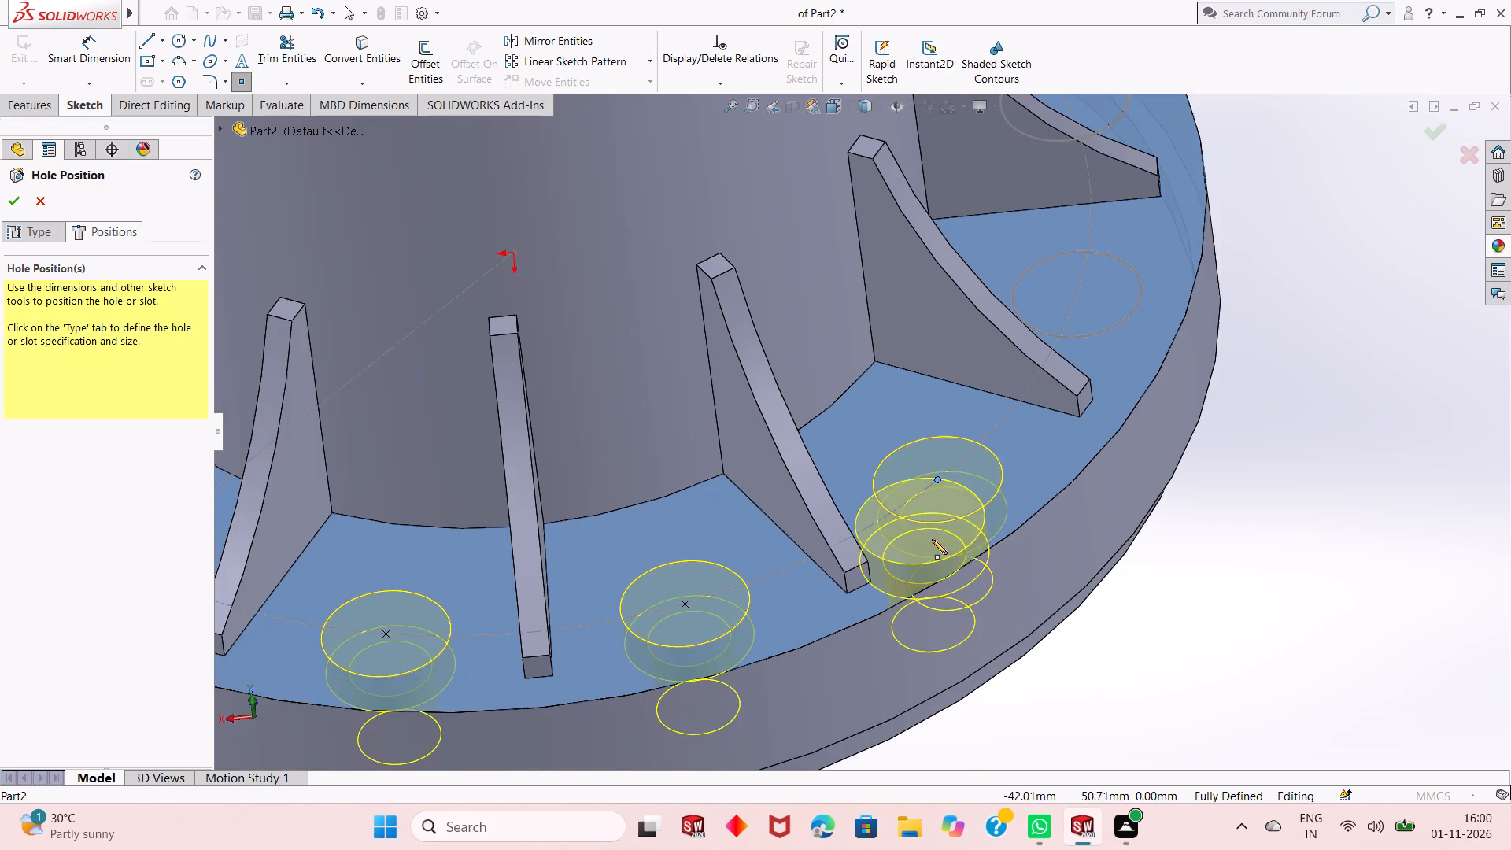
{"action": "scroll", "coordinate": [1100, 152], "scroll_direction": "down", "scroll_amount": 2}
{"action": "scroll", "coordinate": [1059, 260], "scroll_direction": "down", "scroll_amount": 3}
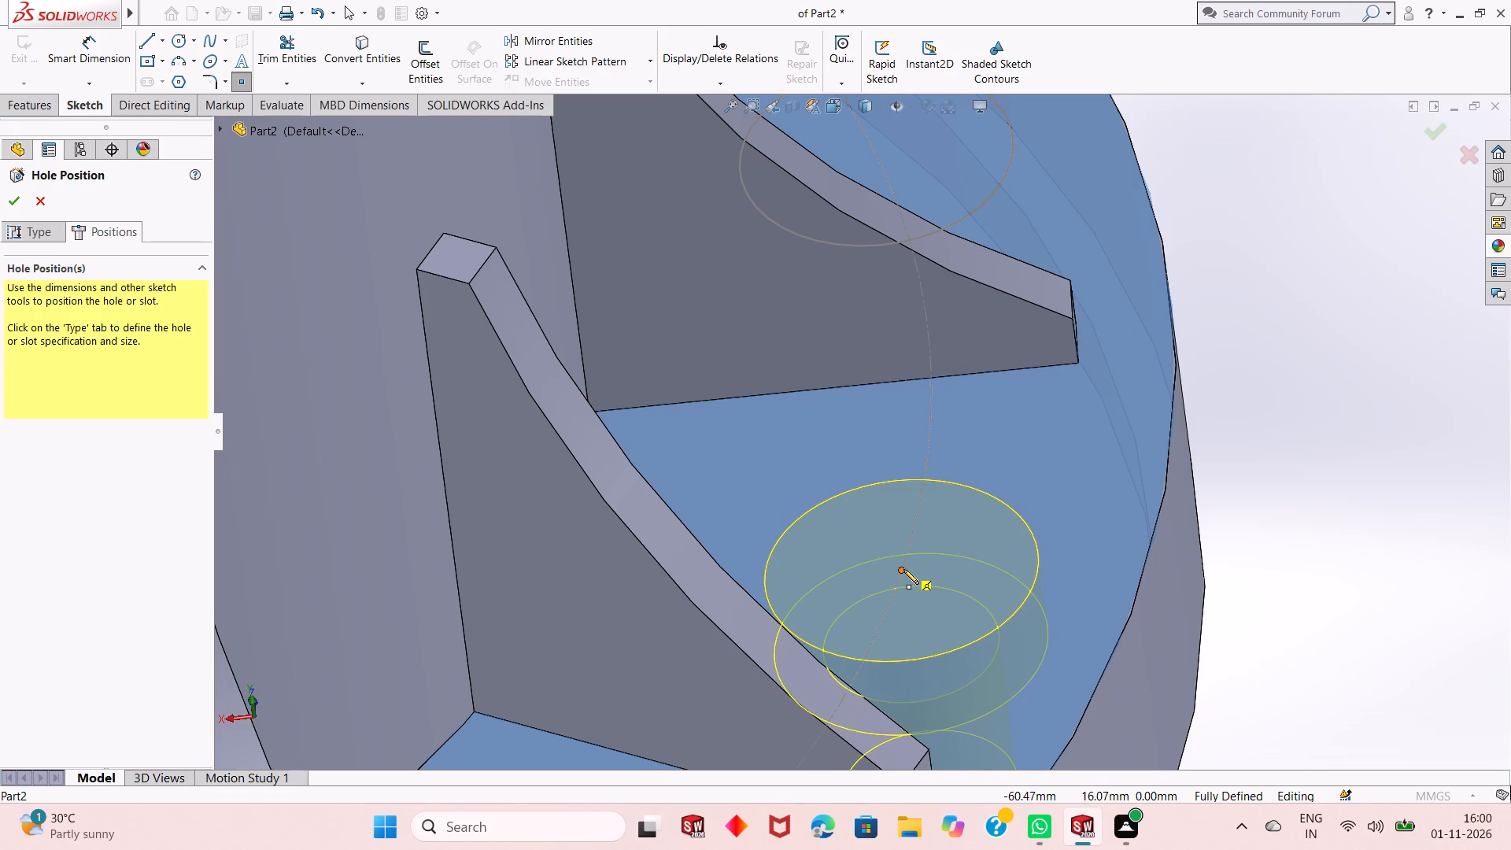
{"action": "left_click", "coordinate": [900, 569]}
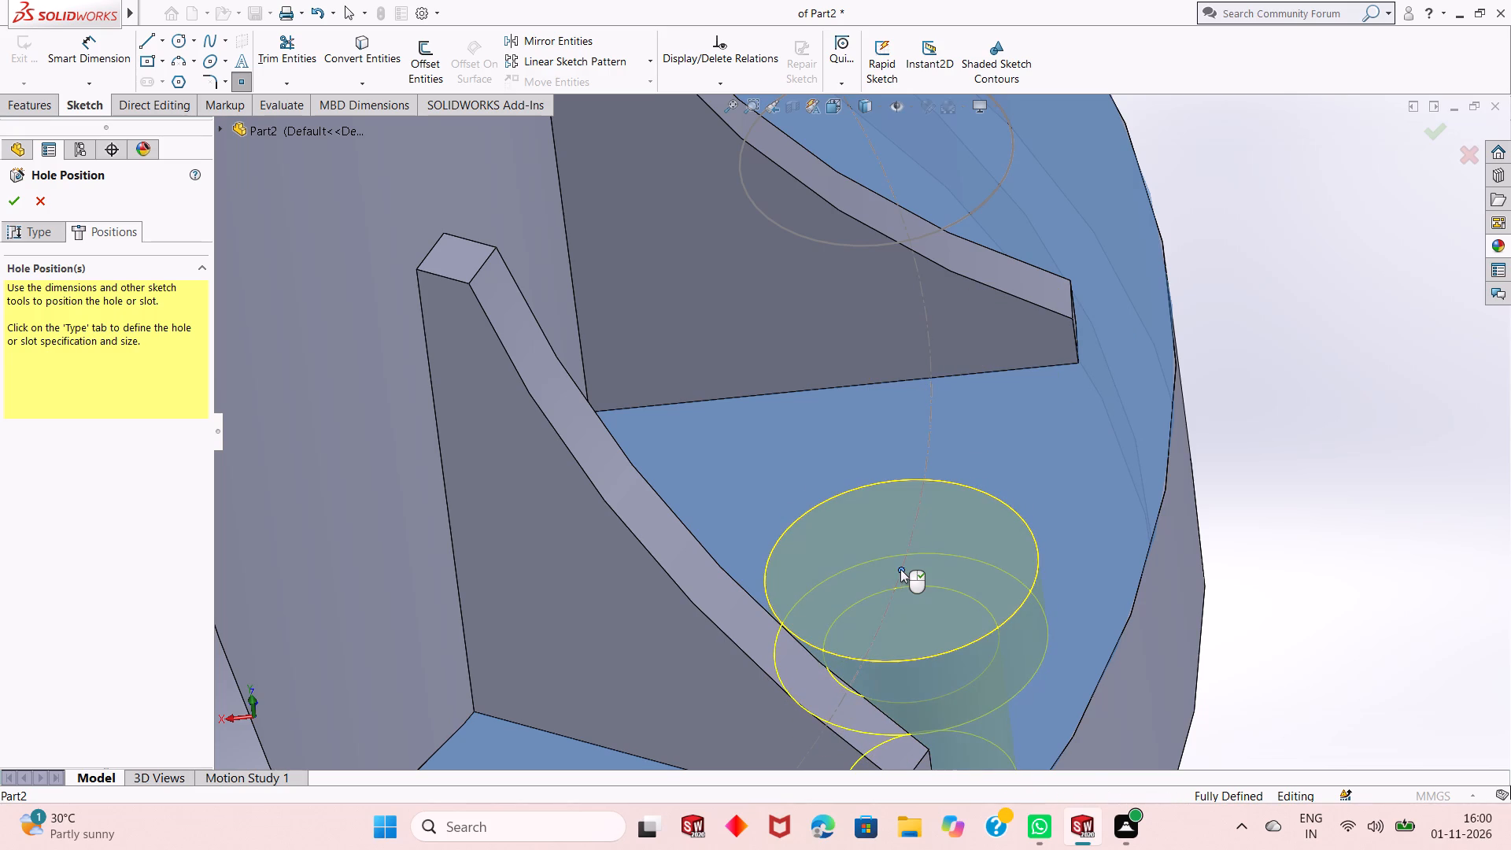
{"action": "scroll", "coordinate": [877, 611], "scroll_direction": "up", "scroll_amount": 4}
{"action": "scroll", "coordinate": [856, 259], "scroll_direction": "down", "scroll_amount": 3}
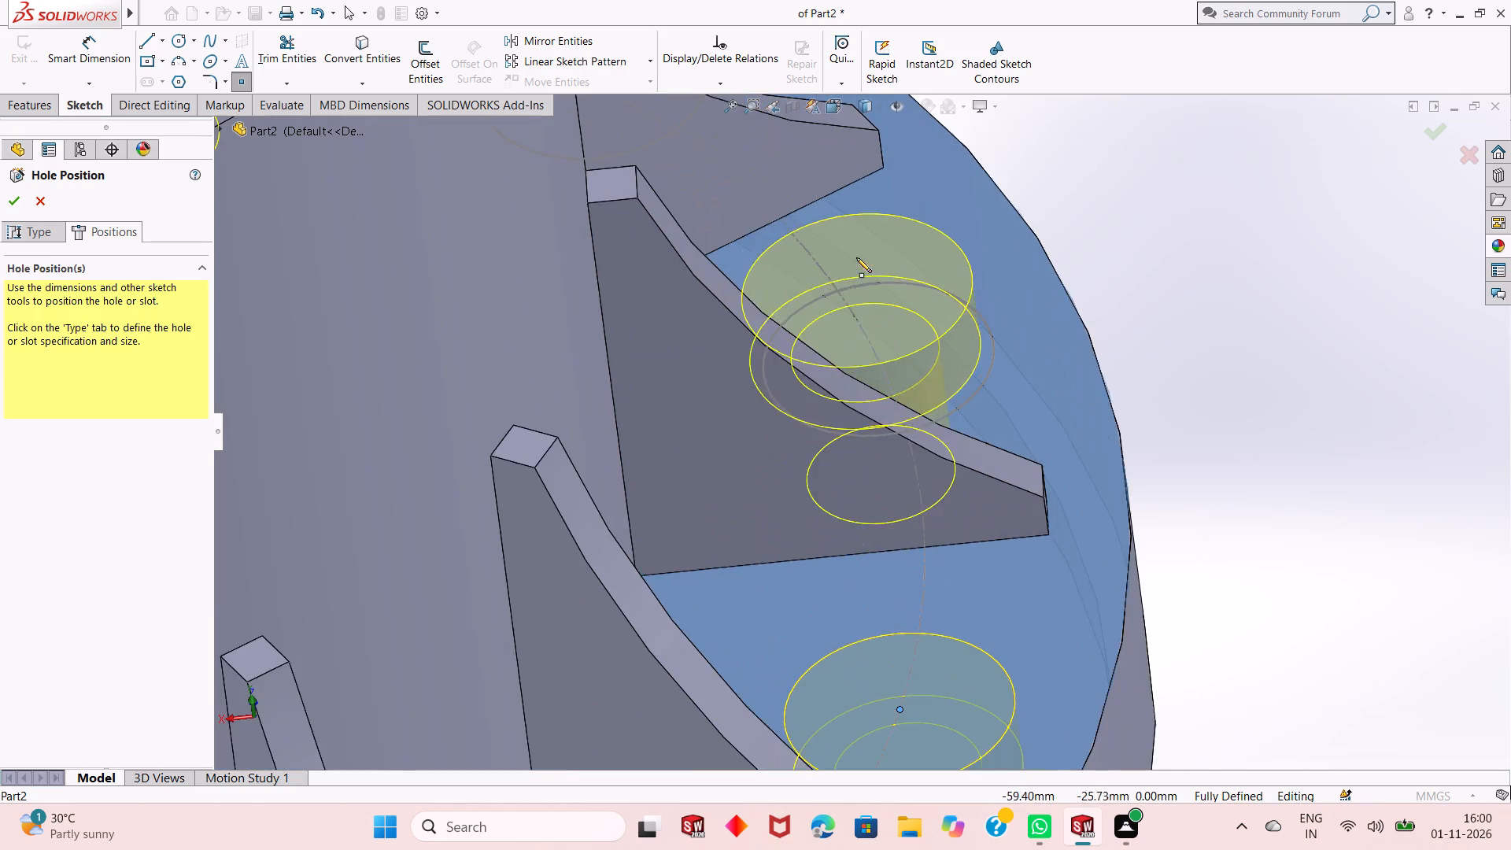
{"action": "scroll", "coordinate": [855, 257], "scroll_direction": "down", "scroll_amount": 2}
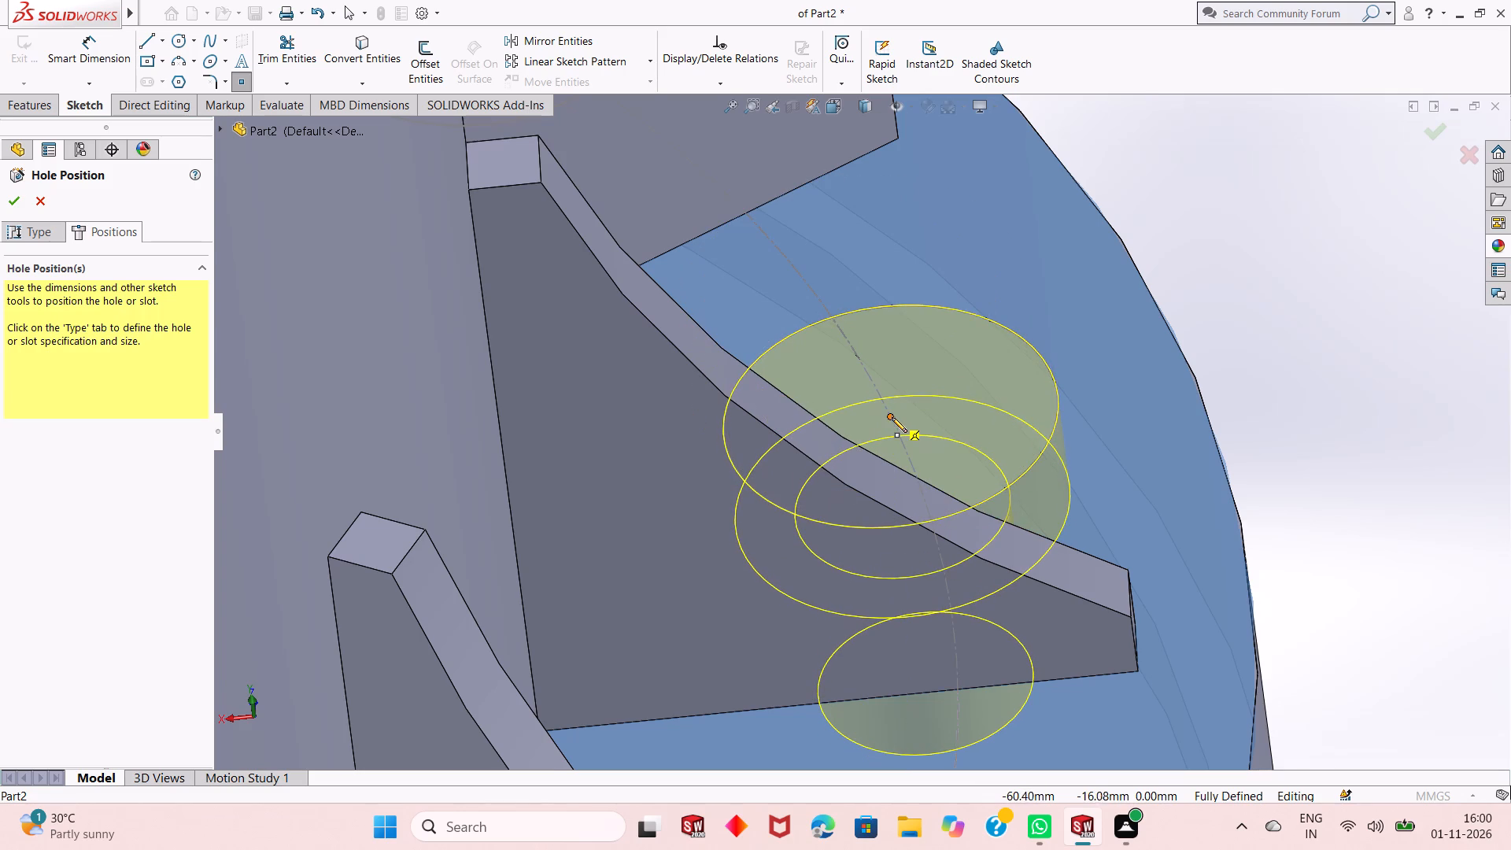
{"action": "left_click", "coordinate": [890, 415]}
Place the last counterbored hole at the centre of the remaining patterned circle on the base disc and finish the hole feature.
{"action": "scroll", "coordinate": [897, 460], "scroll_direction": "up", "scroll_amount": 3}
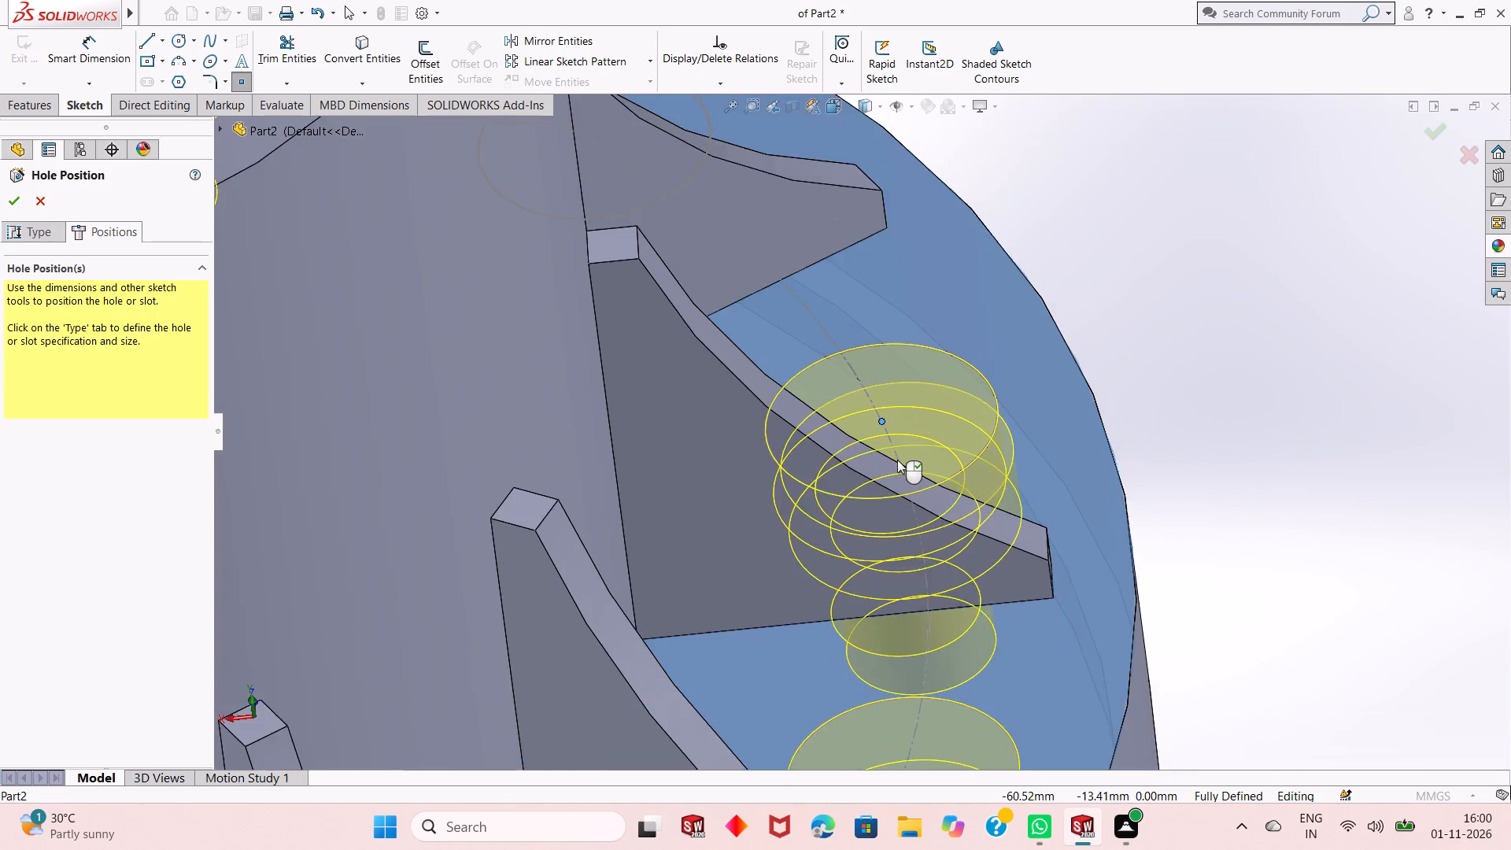
{"action": "scroll", "coordinate": [900, 463], "scroll_direction": "up", "scroll_amount": 1}
{"action": "scroll", "coordinate": [964, 502], "scroll_direction": "up", "scroll_amount": 1}
{"action": "middle_click_drag", "start_coordinate": [964, 504], "coordinate": [963, 384]}
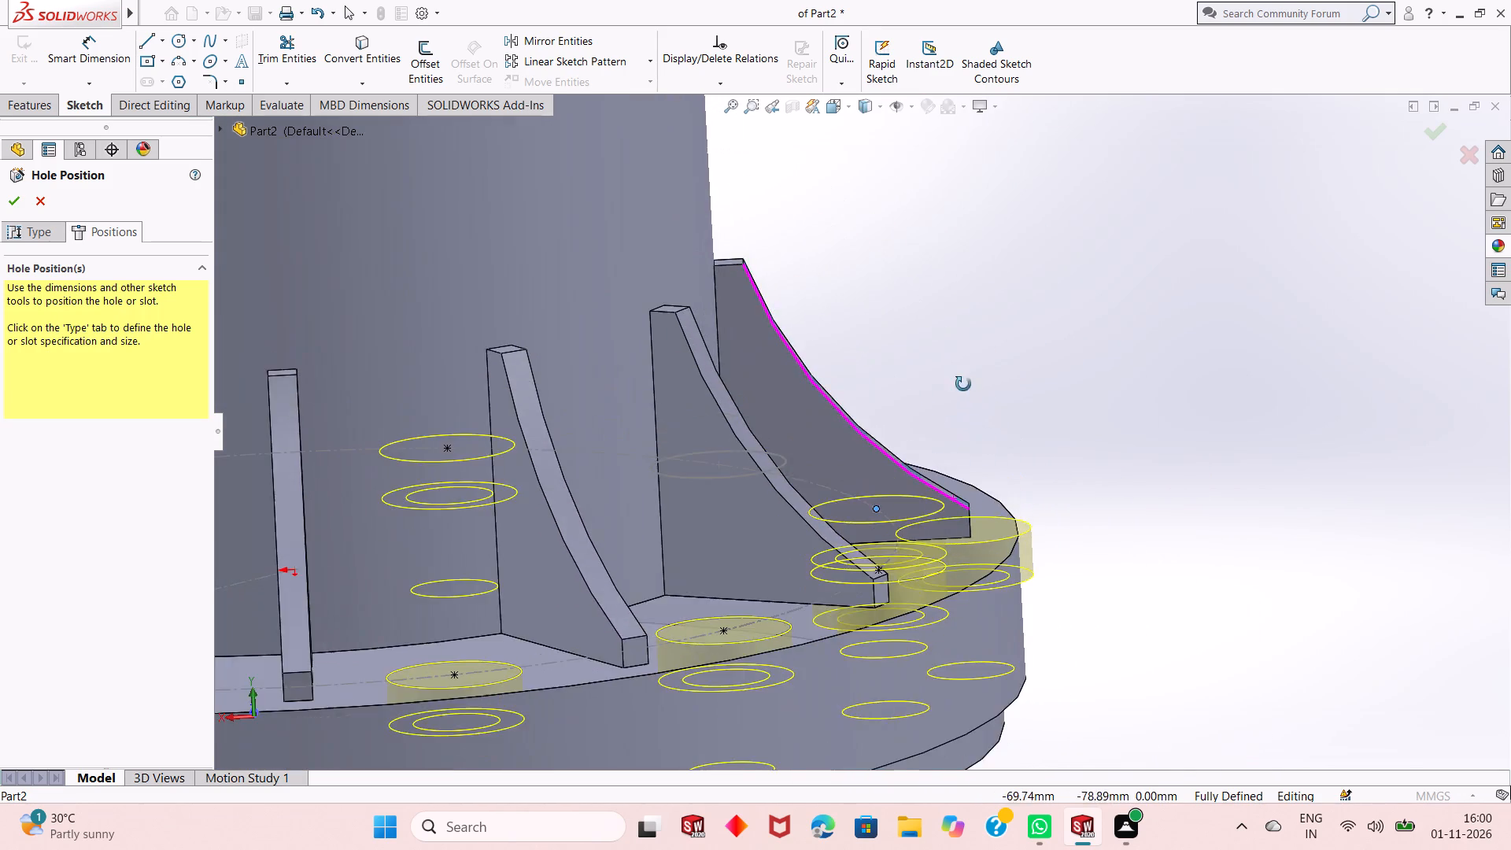
{"action": "middle_click_drag", "start_coordinate": [963, 384], "coordinate": [820, 475]}
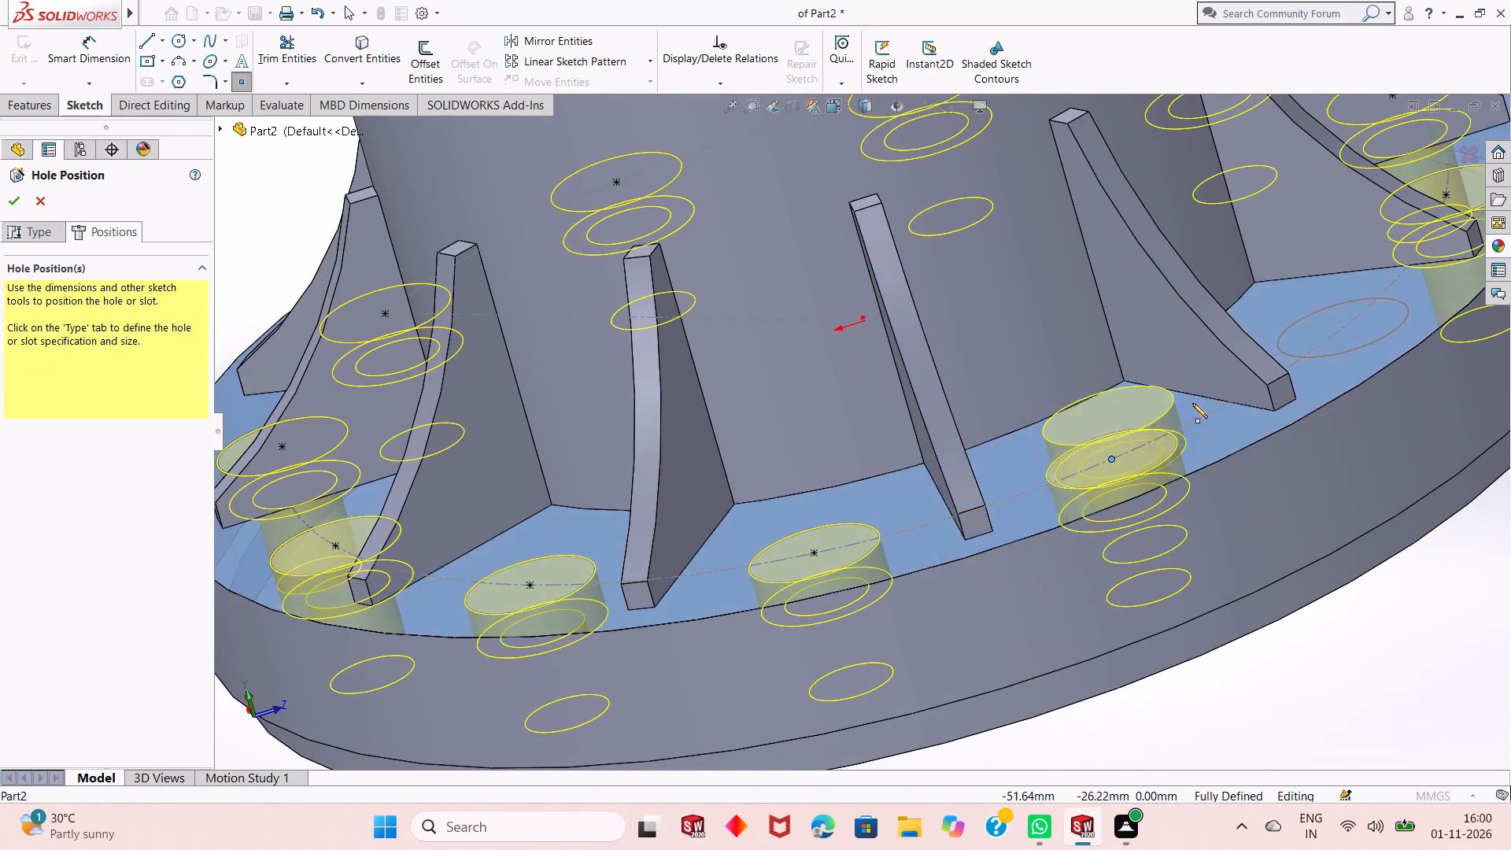
{"action": "scroll", "coordinate": [1192, 403], "scroll_direction": "up", "scroll_amount": 3}
{"action": "scroll", "coordinate": [1188, 323], "scroll_direction": "down", "scroll_amount": 4}
{"action": "scroll", "coordinate": [1090, 374], "scroll_direction": "down", "scroll_amount": 3}
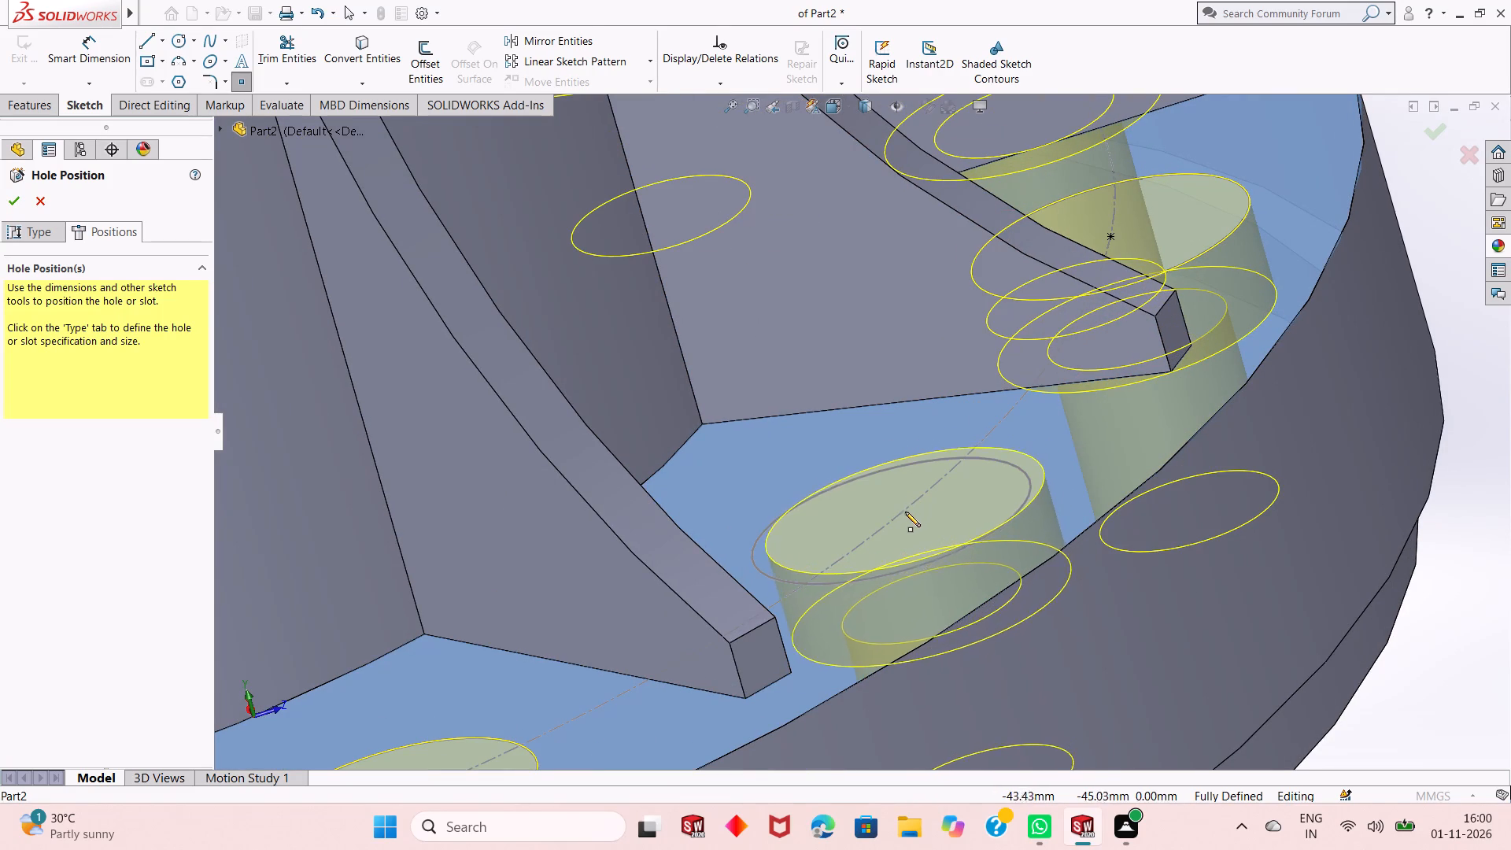
{"action": "middle_click_drag", "start_coordinate": [902, 438], "coordinate": [907, 472]}
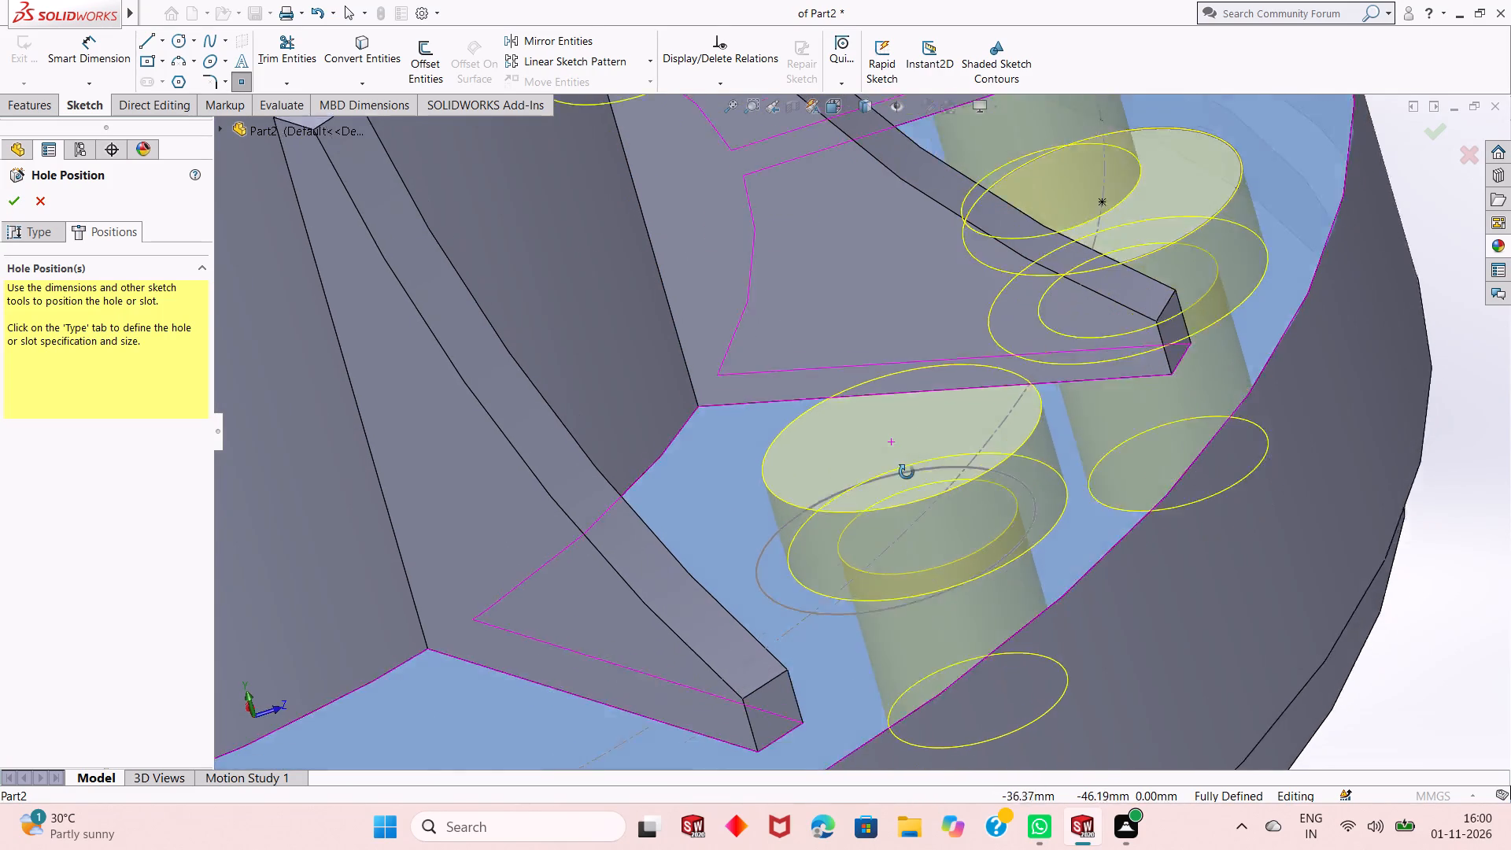
{"action": "middle_click_drag", "start_coordinate": [907, 472], "coordinate": [942, 602]}
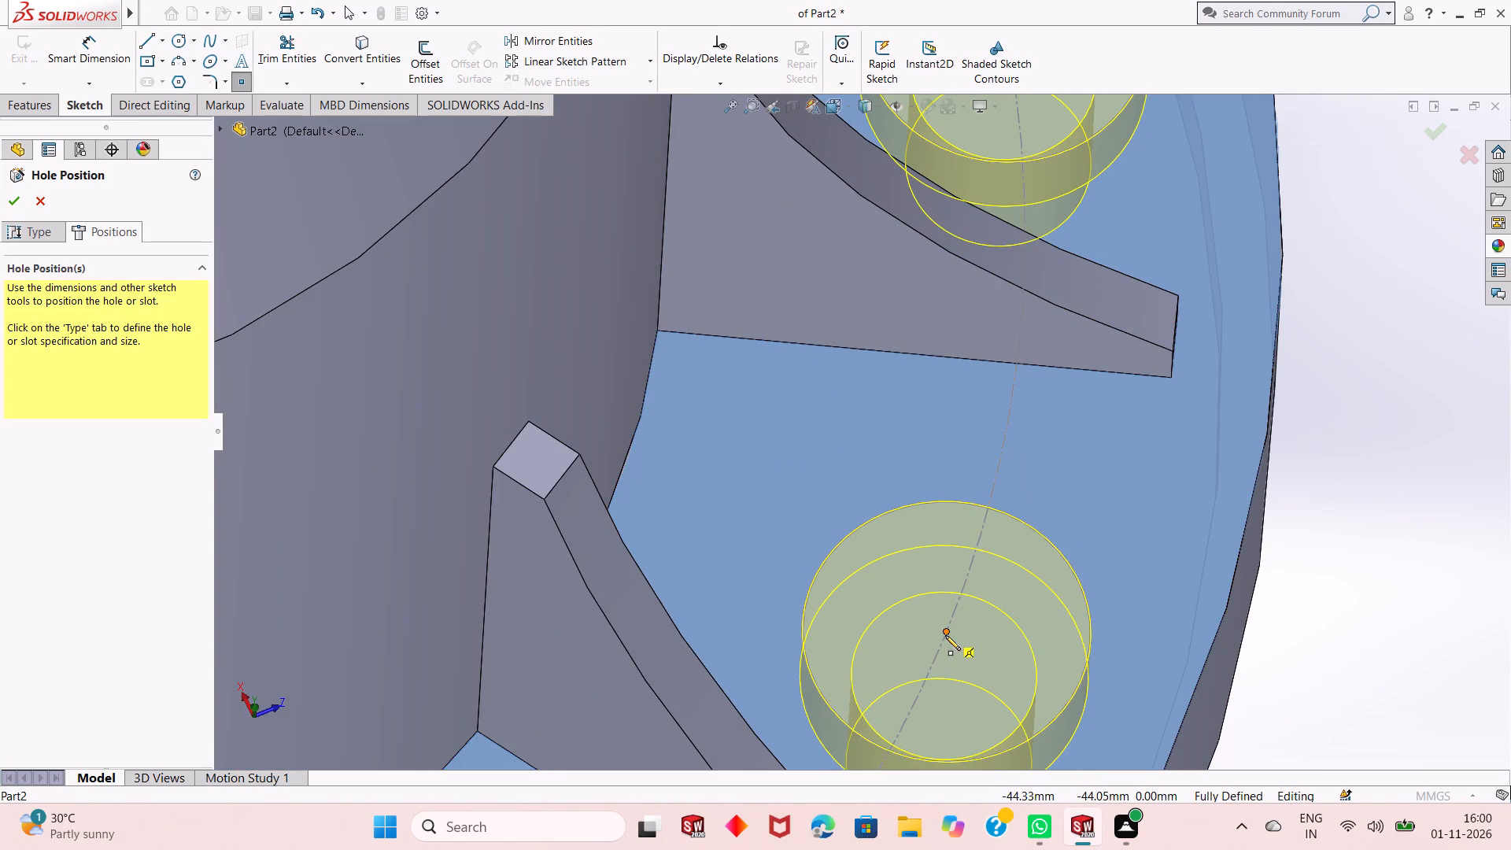
{"action": "left_click", "coordinate": [946, 630]}
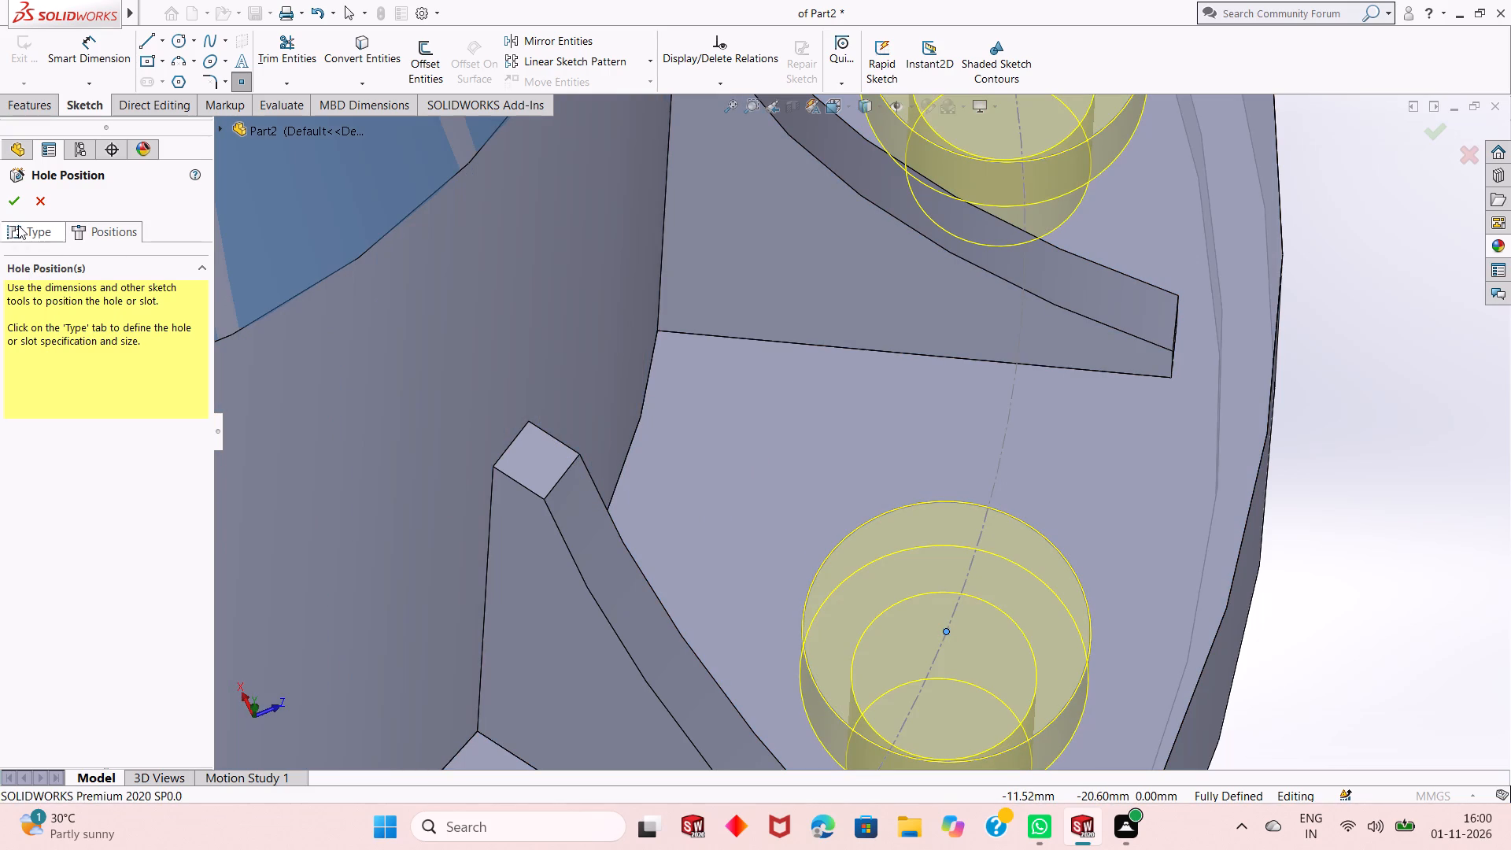
{"action": "left_click", "coordinate": [9, 201]}
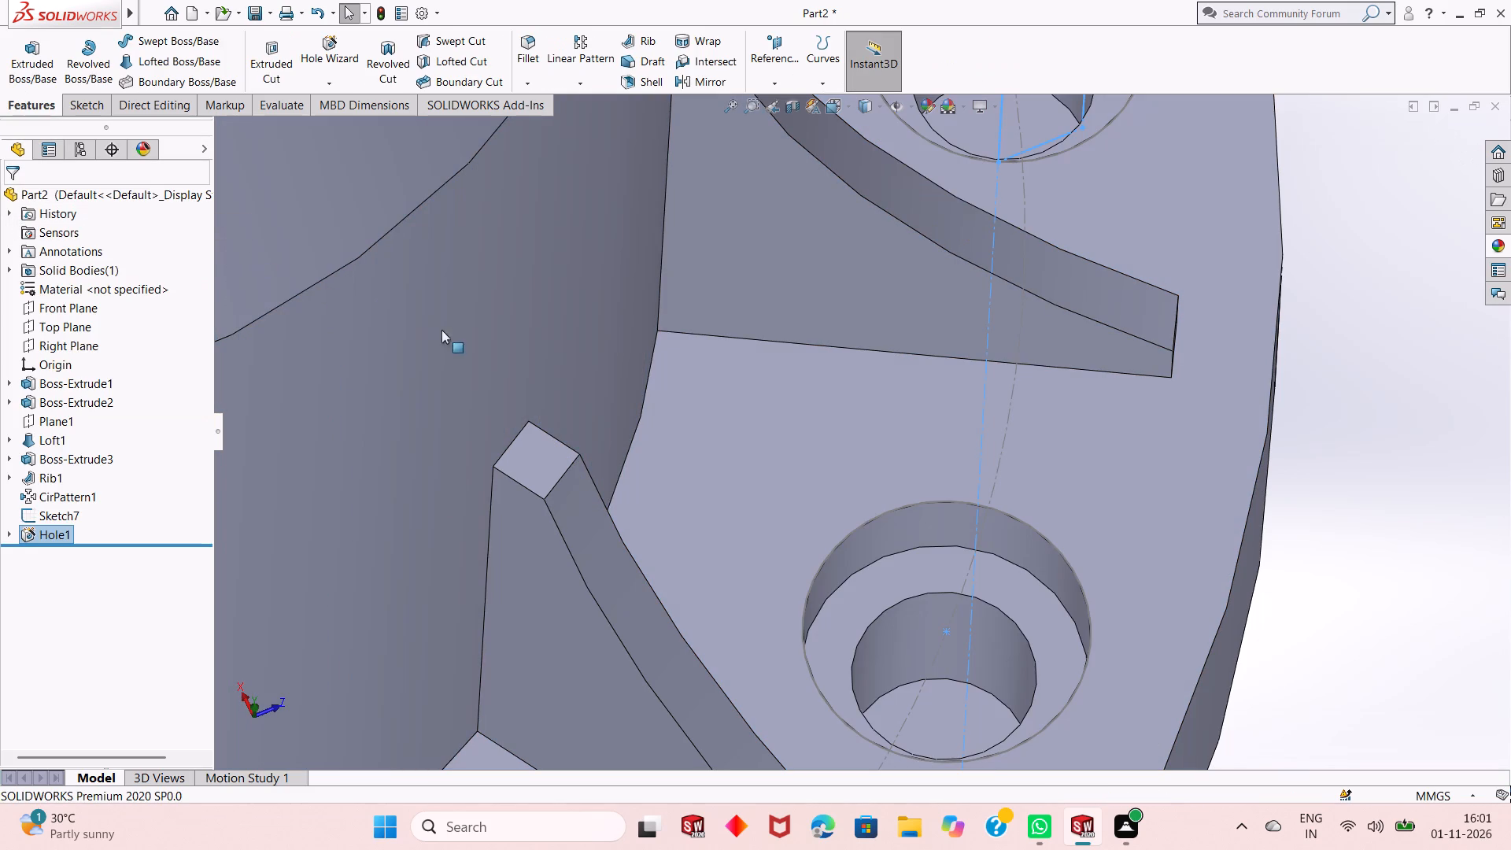
Hide Sketch7, which holds the patterned layout circles on the base disc.
{"action": "scroll", "coordinate": [906, 521], "scroll_direction": "up", "scroll_amount": 10}
{"action": "left_click", "coordinate": [1020, 482]}
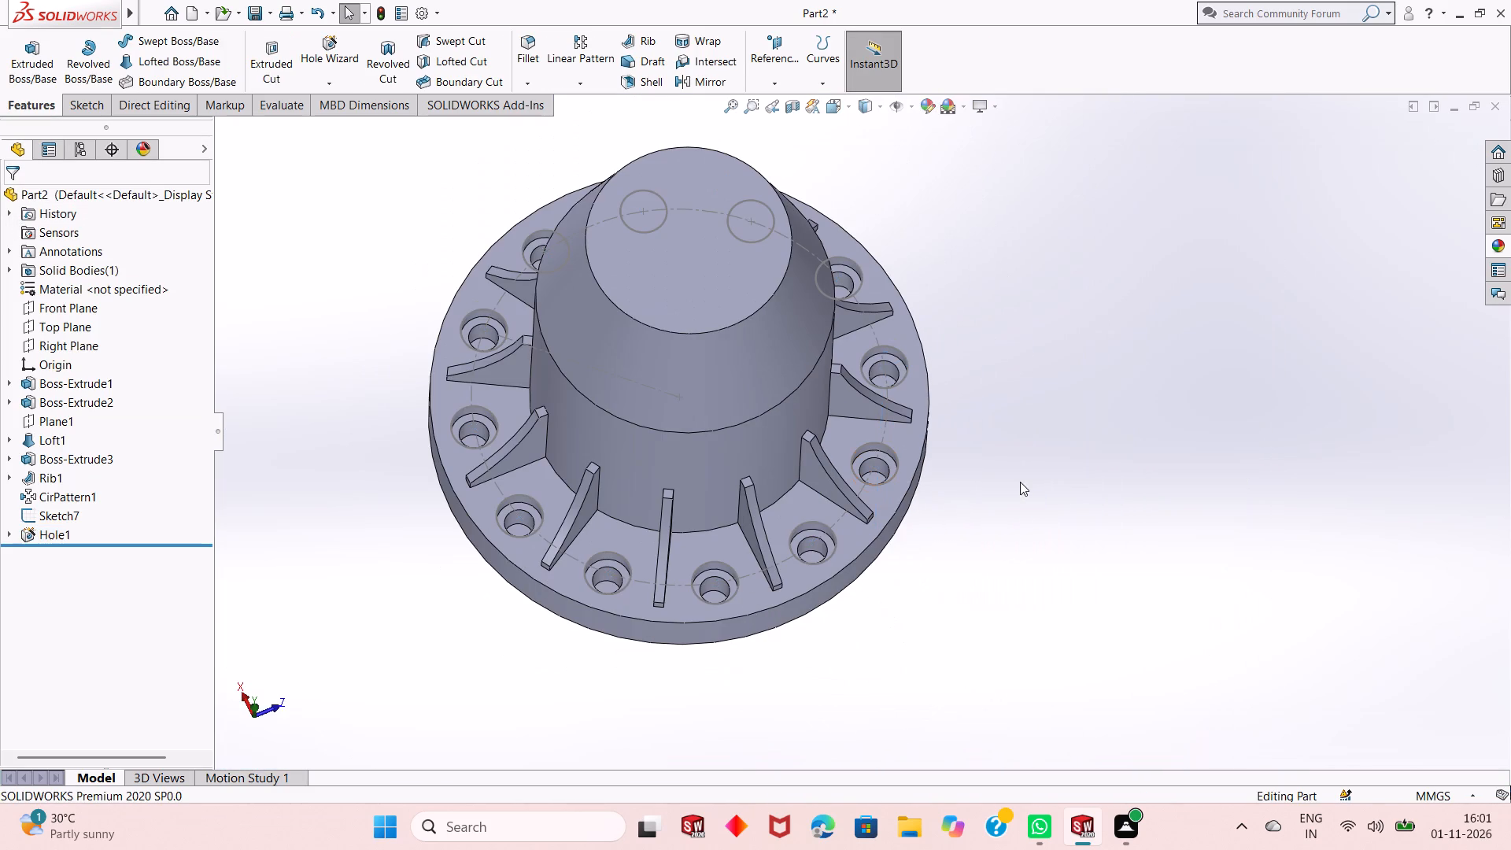
{"action": "middle_click_drag", "start_coordinate": [791, 579], "coordinate": [794, 431]}
{"action": "left_click", "coordinate": [1018, 386]}
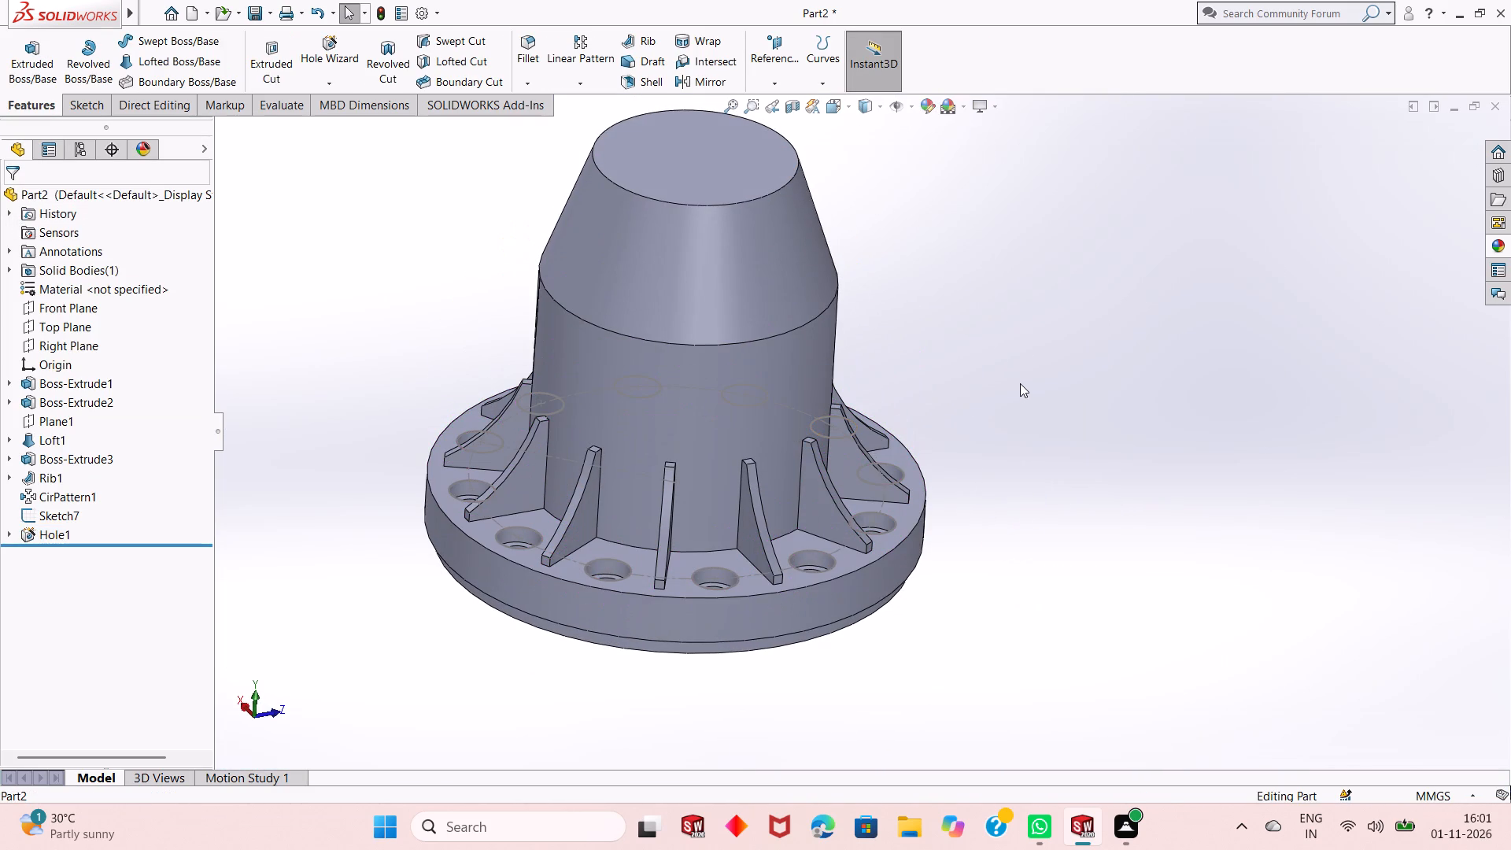
{"action": "right_click", "coordinate": [57, 512]}
{"action": "left_click", "coordinate": [75, 478]}
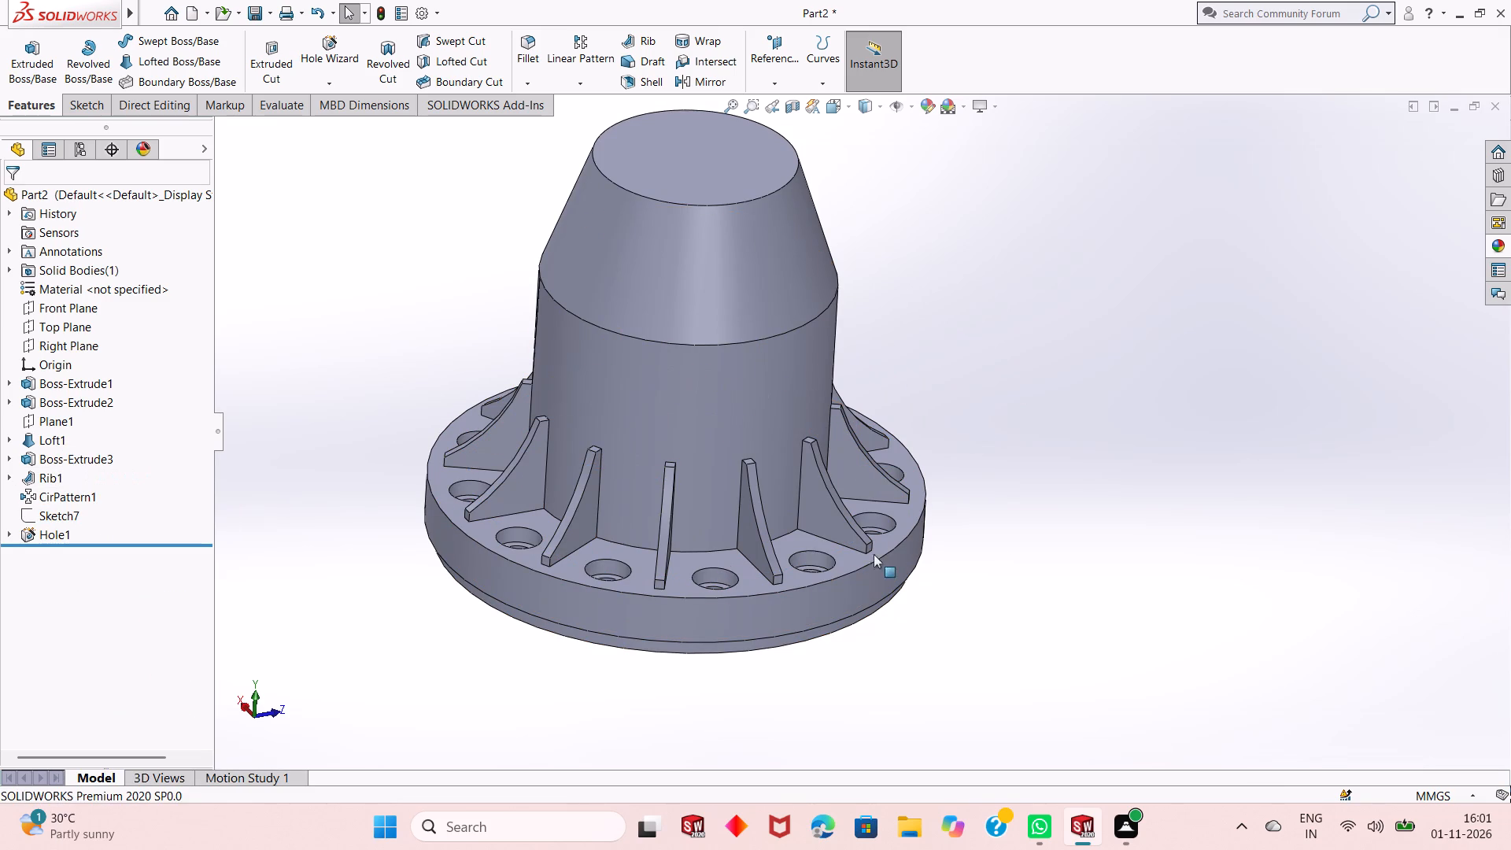
Examine the counterbored holes, the ribs and the stepped body from several angles.
{"action": "middle_click_drag", "start_coordinate": [1107, 486], "coordinate": [1094, 614]}
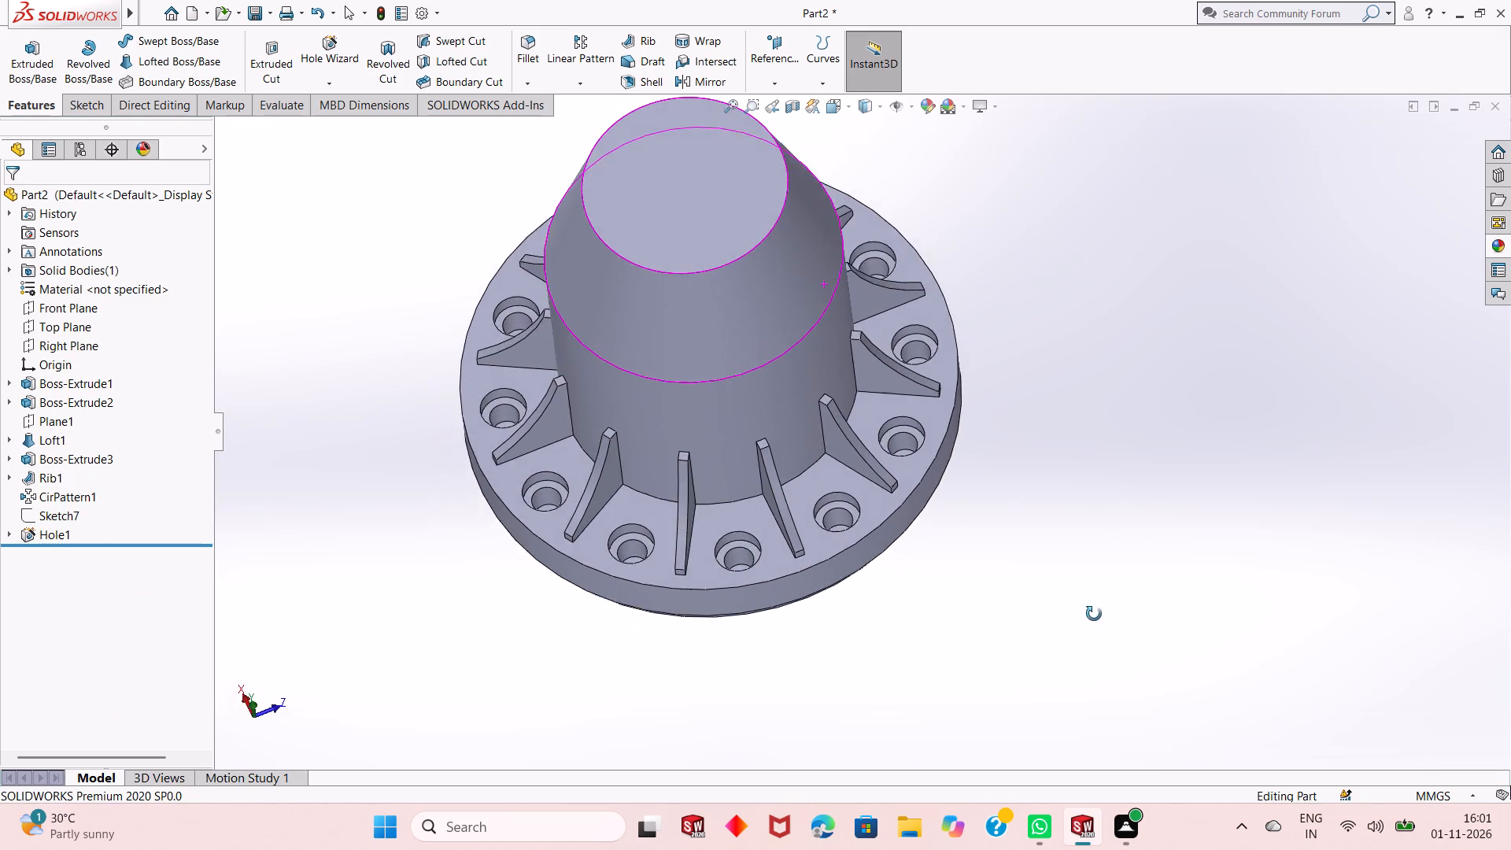
{"action": "middle_click_drag", "start_coordinate": [1094, 614], "coordinate": [1107, 460]}
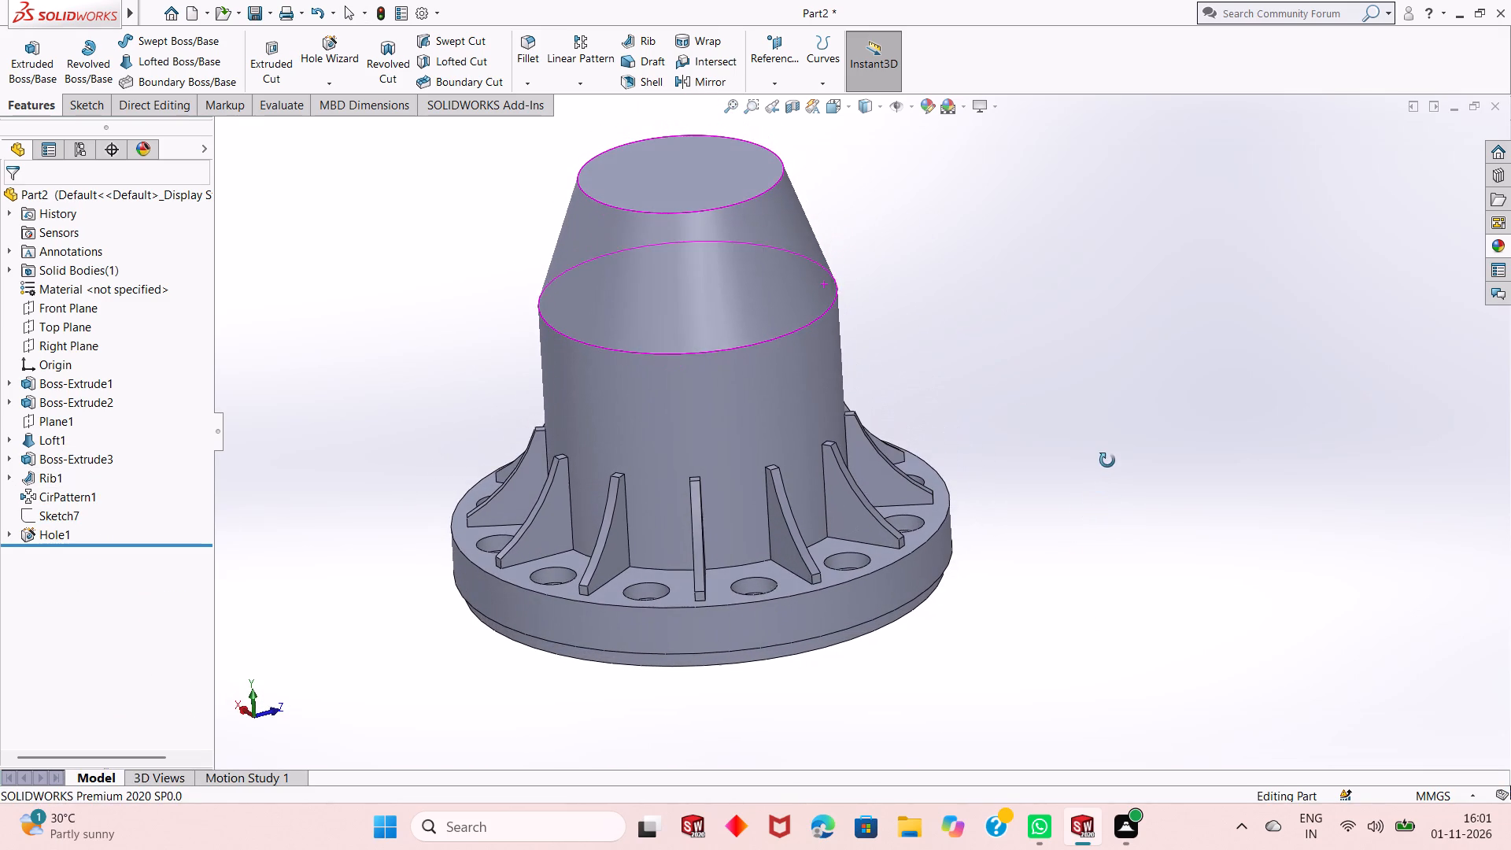
{"action": "middle_click_drag", "start_coordinate": [1107, 460], "coordinate": [1114, 450]}
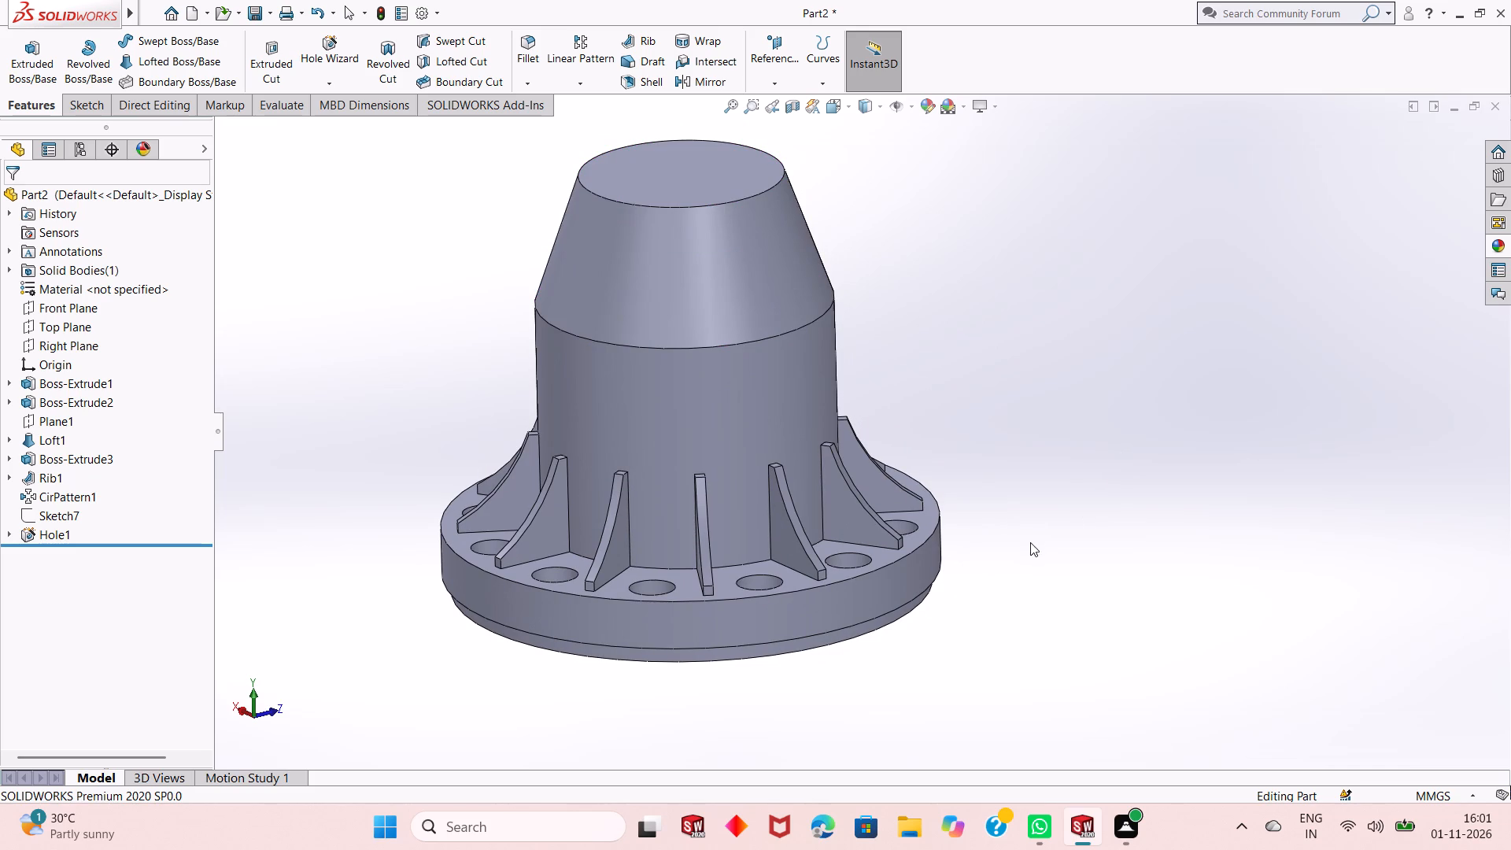
{"action": "left_click", "coordinate": [1026, 547]}
{"action": "scroll", "coordinate": [572, 556], "scroll_direction": "down", "scroll_amount": 3}
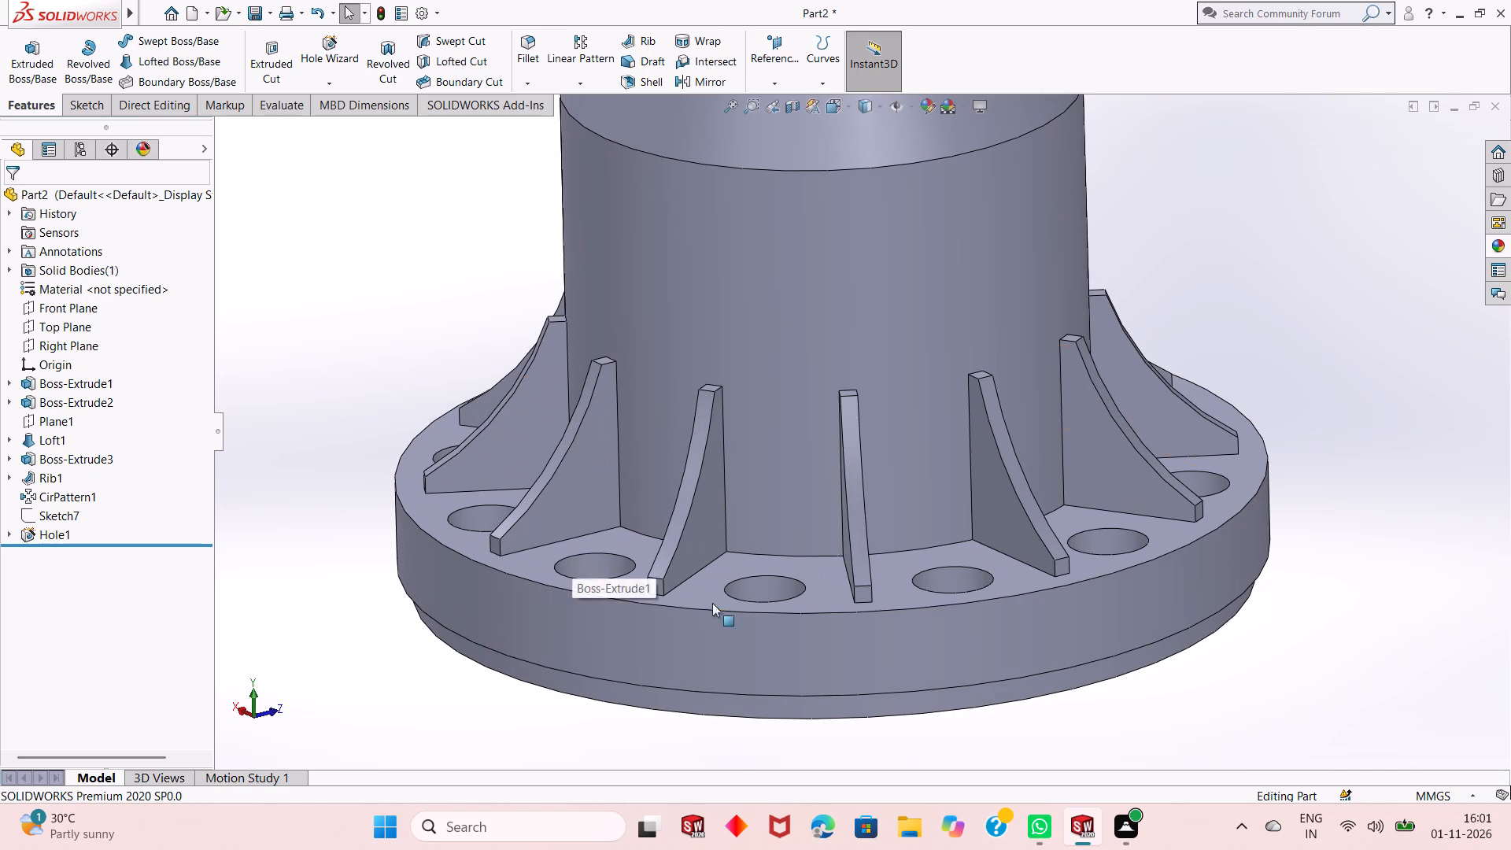
{"action": "scroll", "coordinate": [817, 601], "scroll_direction": "up", "scroll_amount": 2}
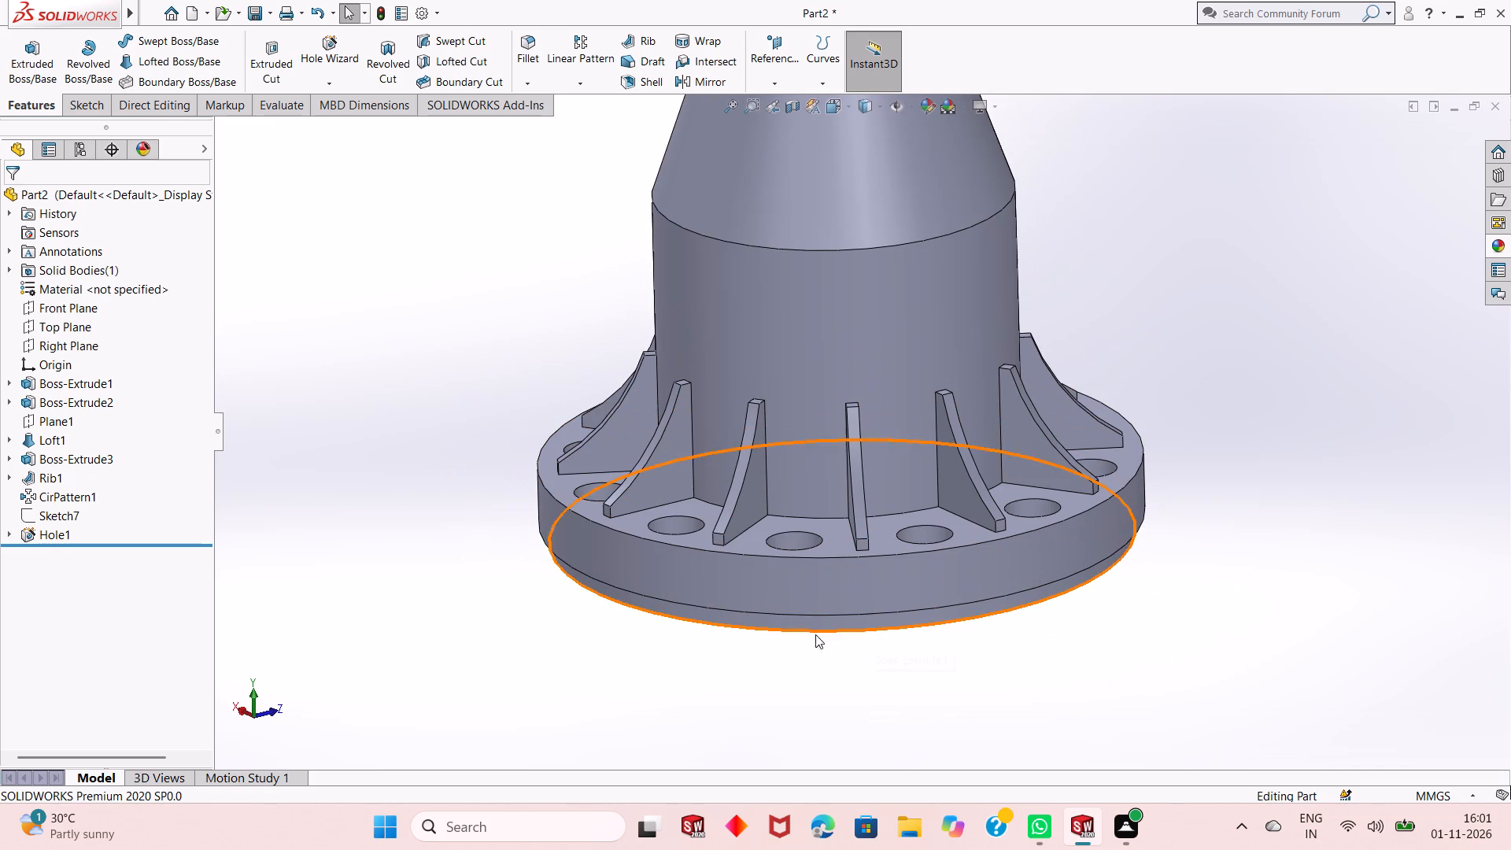
{"action": "middle_click_drag", "start_coordinate": [774, 385], "coordinate": [923, 526]}
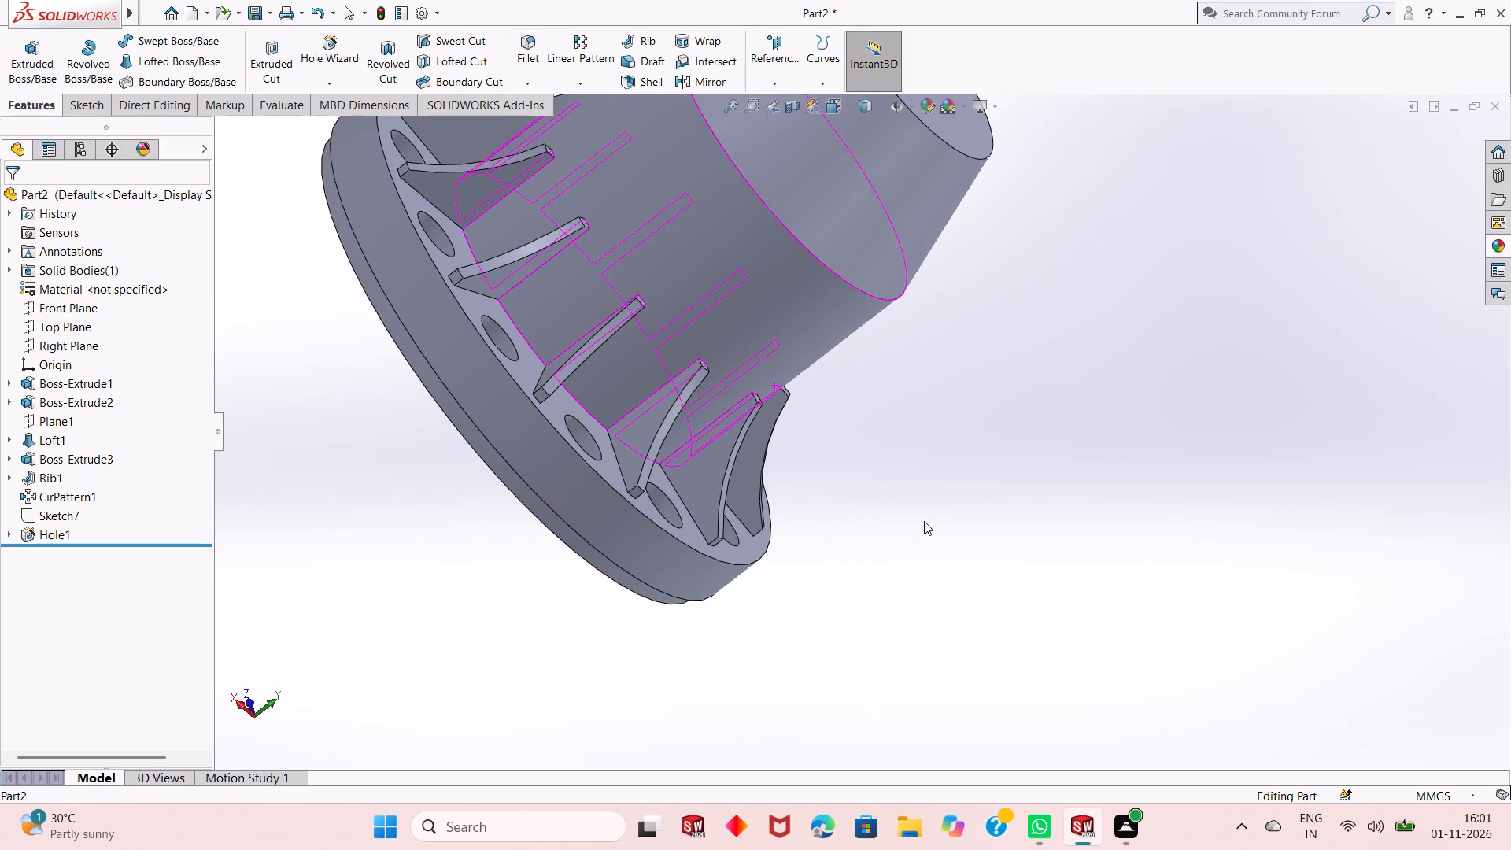
{"action": "scroll", "coordinate": [741, 390], "scroll_direction": "down", "scroll_amount": 8}
{"action": "middle_click_drag", "start_coordinate": [787, 436], "coordinate": [800, 514]}
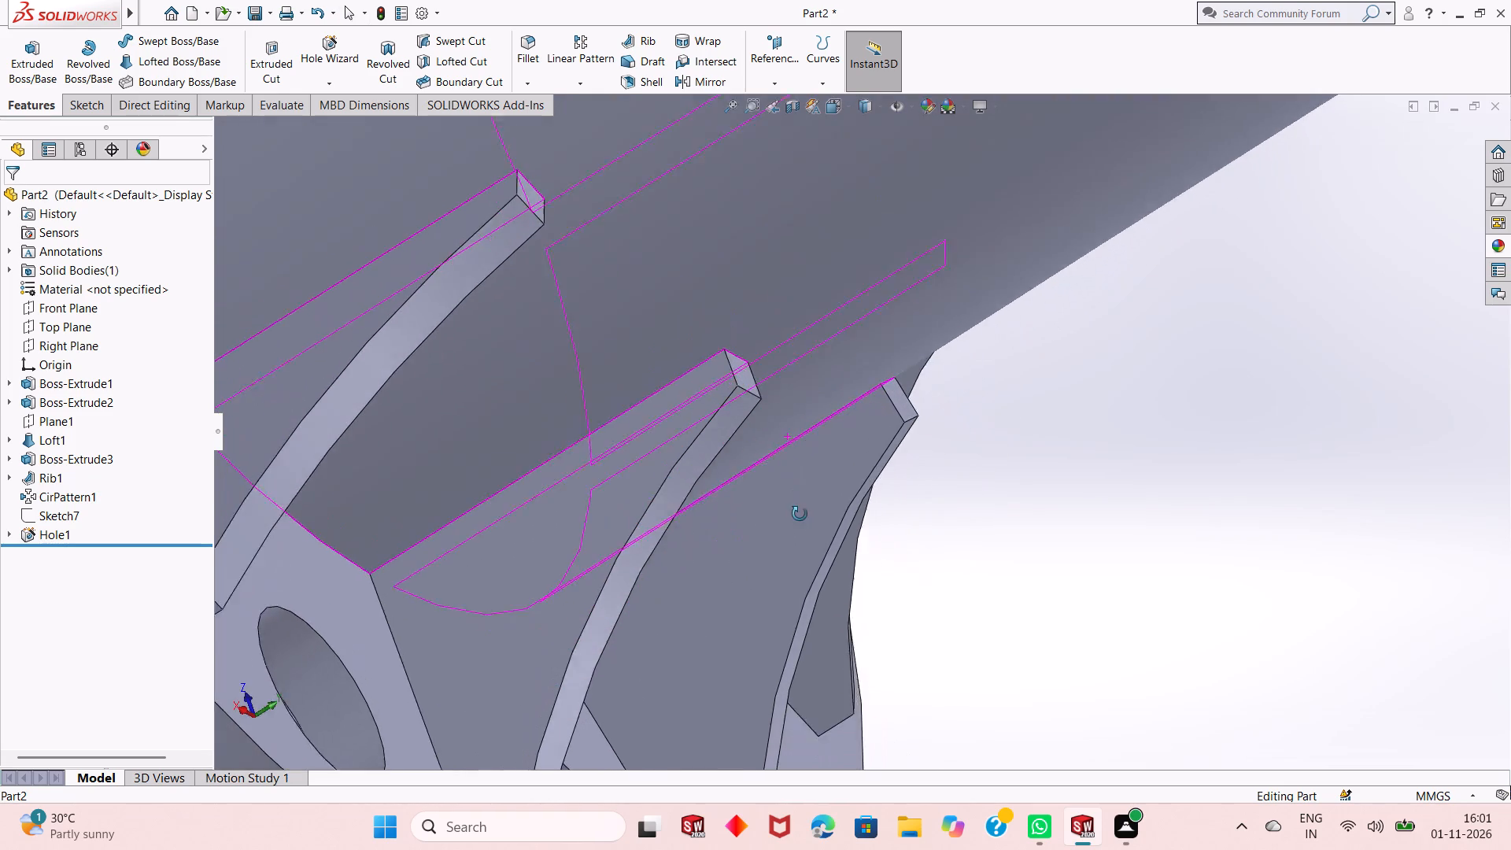
{"action": "middle_click_drag", "start_coordinate": [800, 514], "coordinate": [792, 565]}
{"action": "scroll", "coordinate": [786, 556], "scroll_direction": "up", "scroll_amount": 5}
{"action": "scroll", "coordinate": [889, 599], "scroll_direction": "up", "scroll_amount": 4}
{"action": "middle_click_drag", "start_coordinate": [920, 563], "coordinate": [908, 525]}
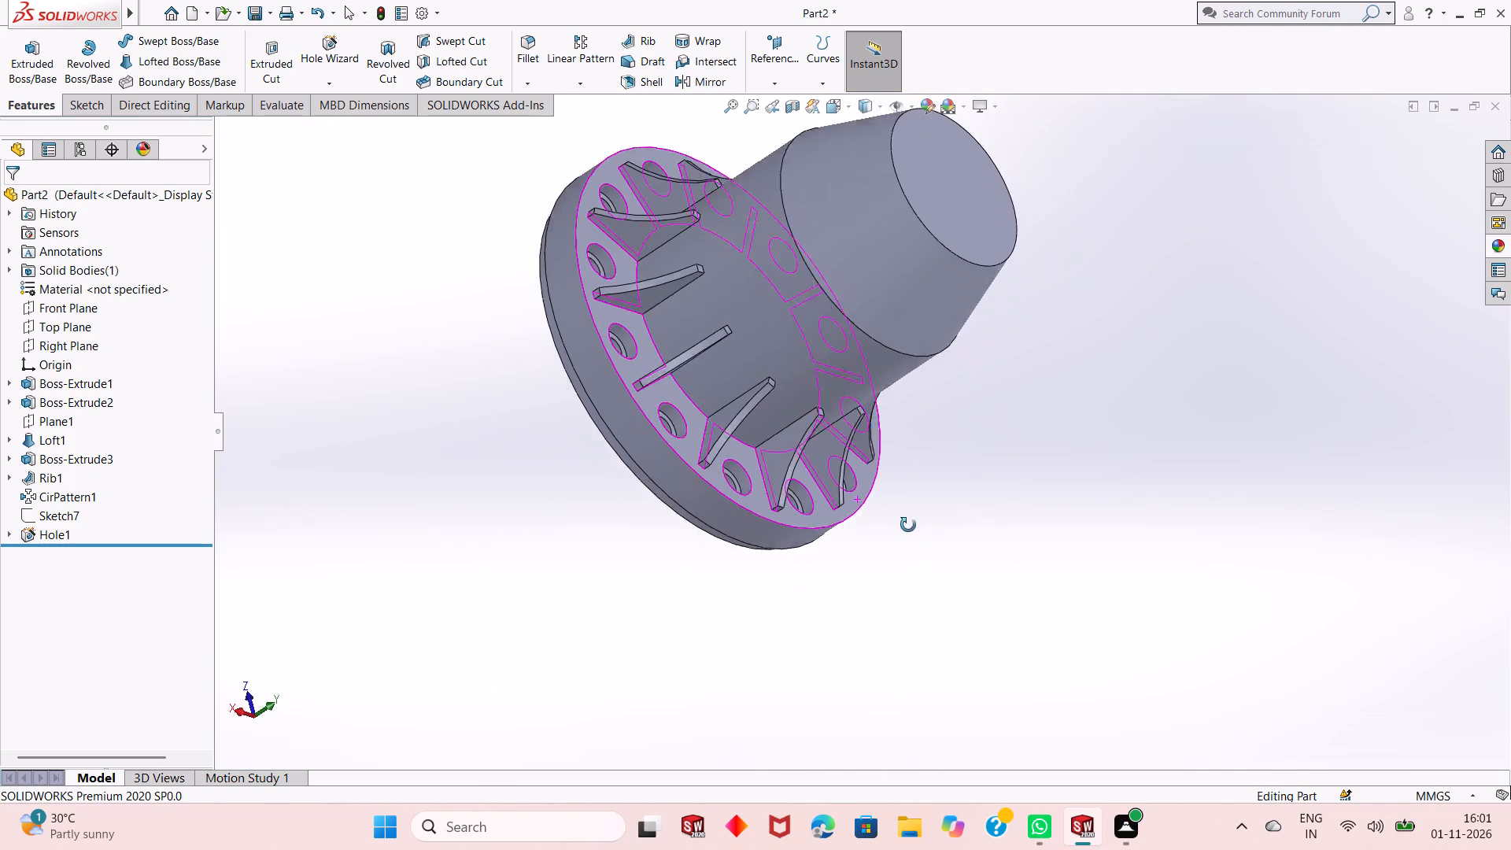
{"action": "middle_click_drag", "start_coordinate": [908, 525], "coordinate": [877, 400]}
{"action": "scroll", "coordinate": [948, 490], "scroll_direction": "up", "scroll_amount": 1}
{"action": "middle_click_drag", "start_coordinate": [948, 491], "coordinate": [856, 372]}
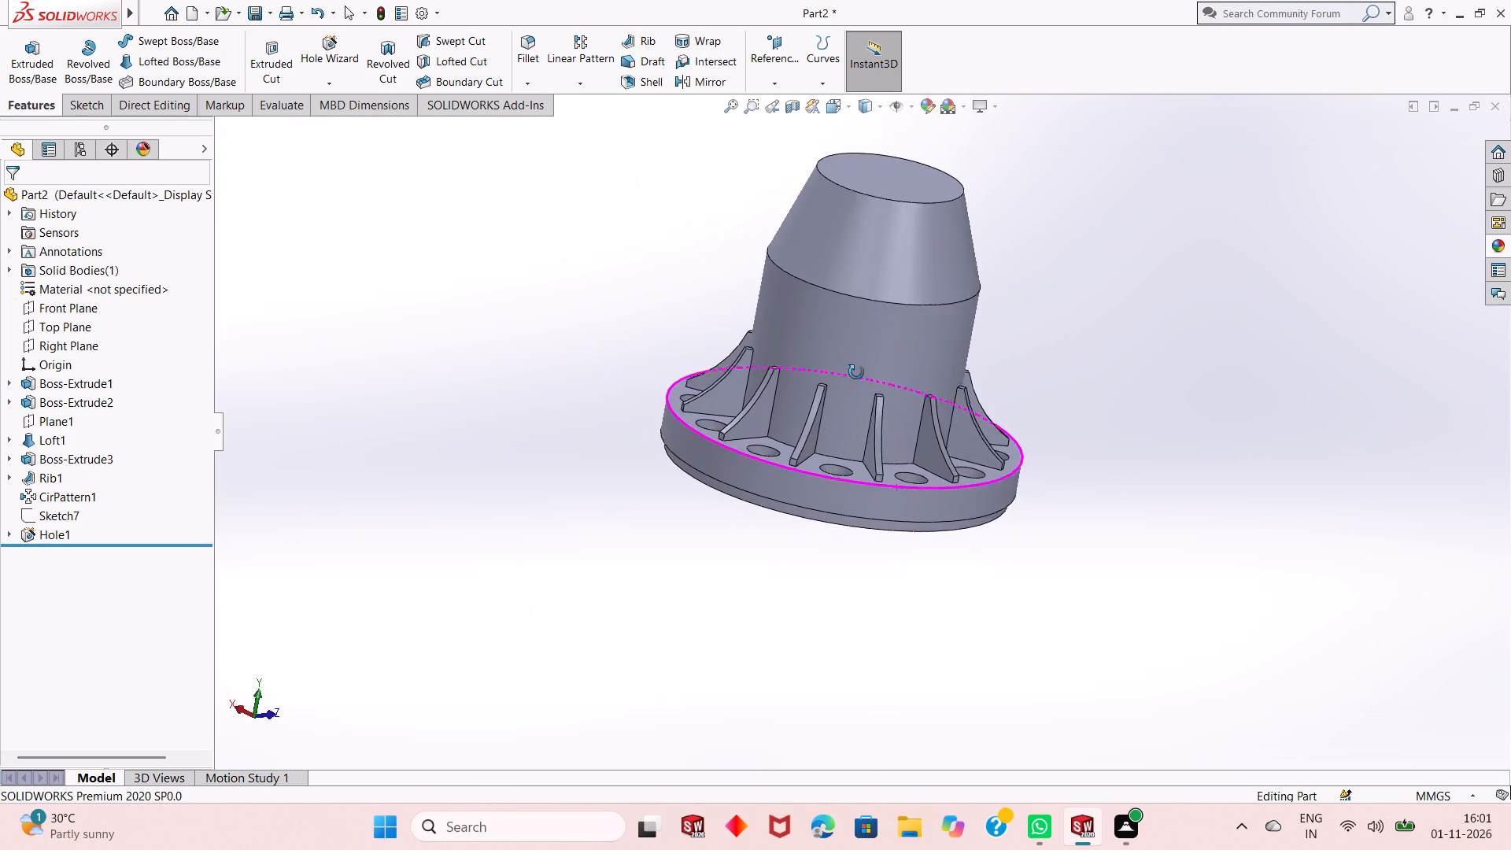
{"action": "middle_click_drag", "start_coordinate": [856, 372], "coordinate": [880, 325]}
{"action": "scroll", "coordinate": [835, 413], "scroll_direction": "down", "scroll_amount": 2}
Open a new sketch on the flat bottom face of the underside boss, viewed normal to the face.
{"action": "middle_click_drag", "start_coordinate": [833, 643], "coordinate": [872, 555]}
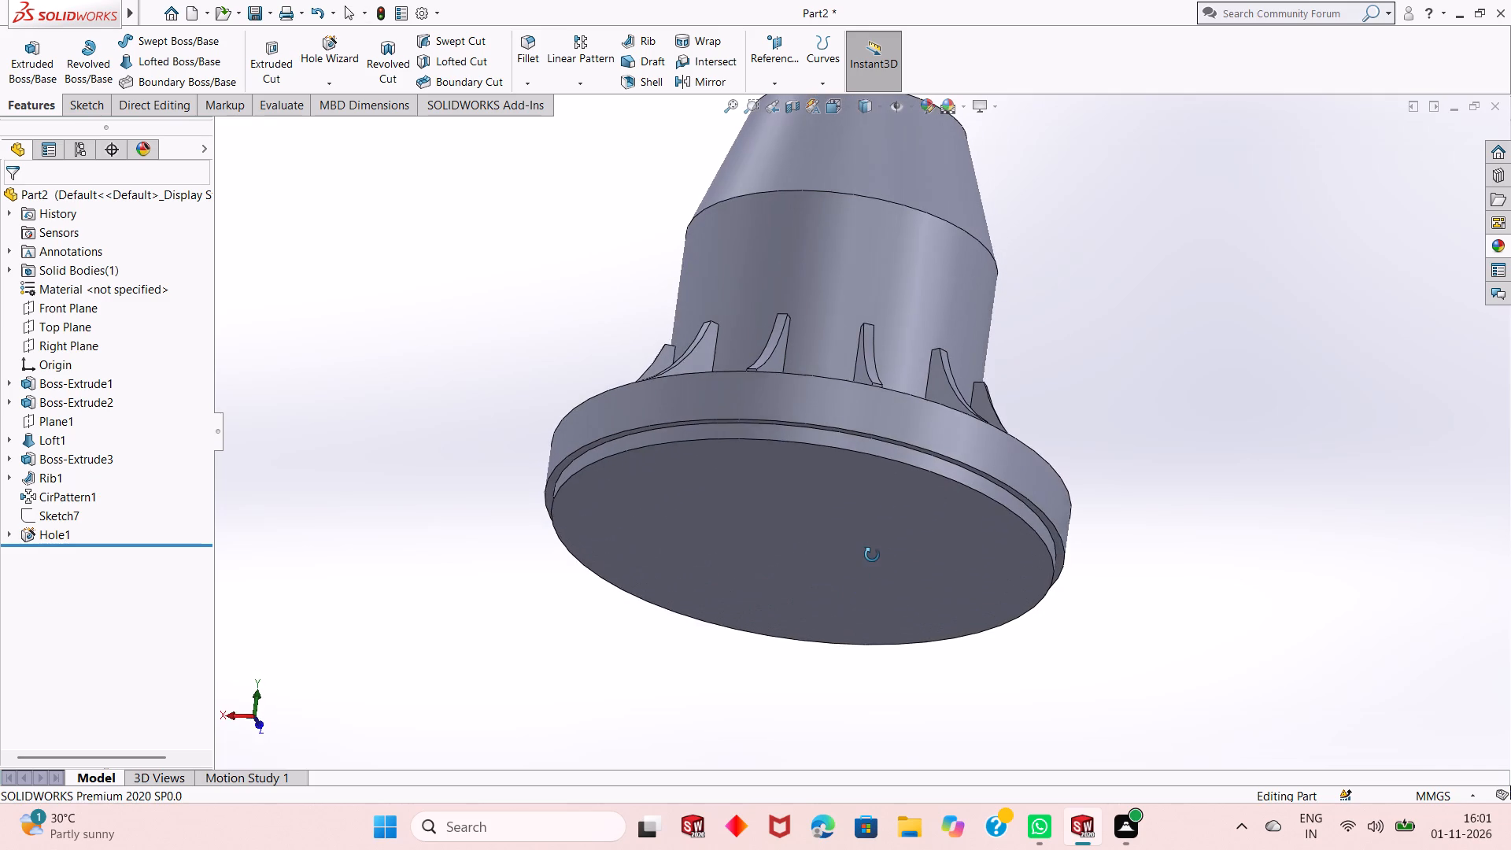
{"action": "middle_click_drag", "start_coordinate": [872, 555], "coordinate": [874, 552]}
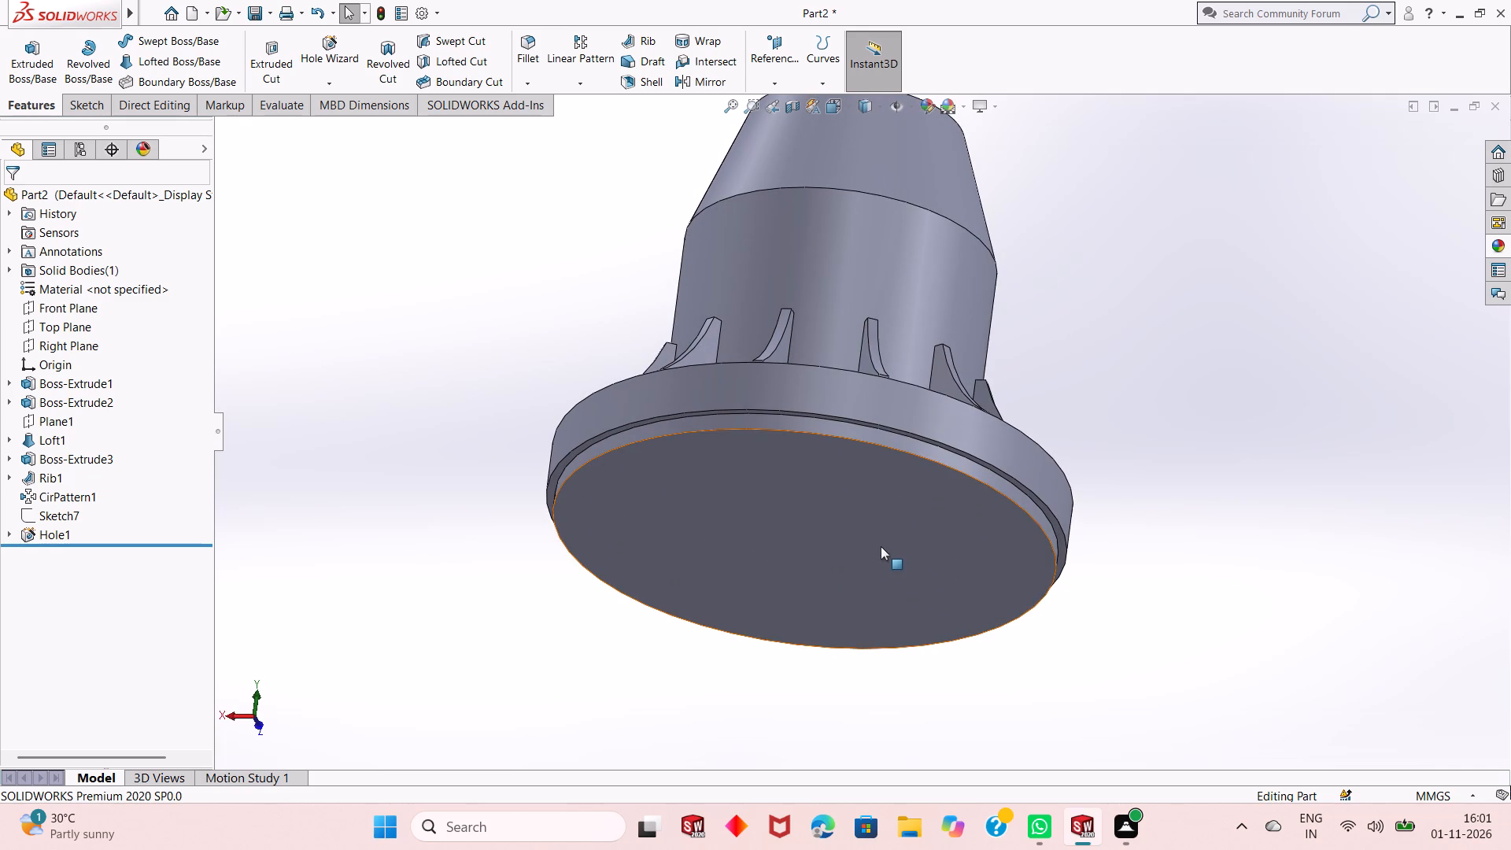
{"action": "left_click", "coordinate": [881, 546]}
{"action": "left_click", "coordinate": [950, 501]}
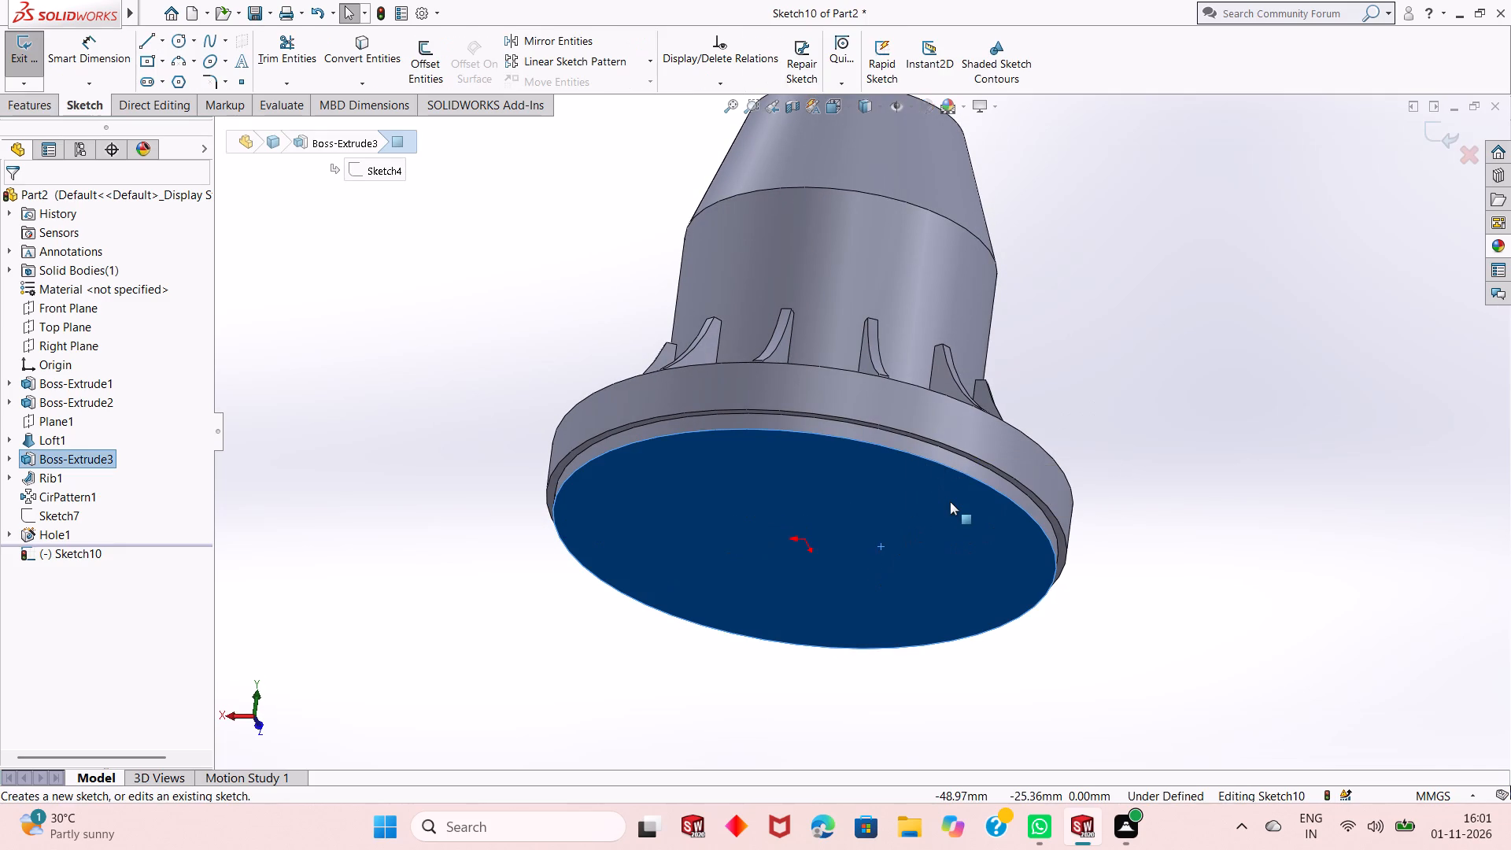
{"action": "key", "text": "ctrl+8"}
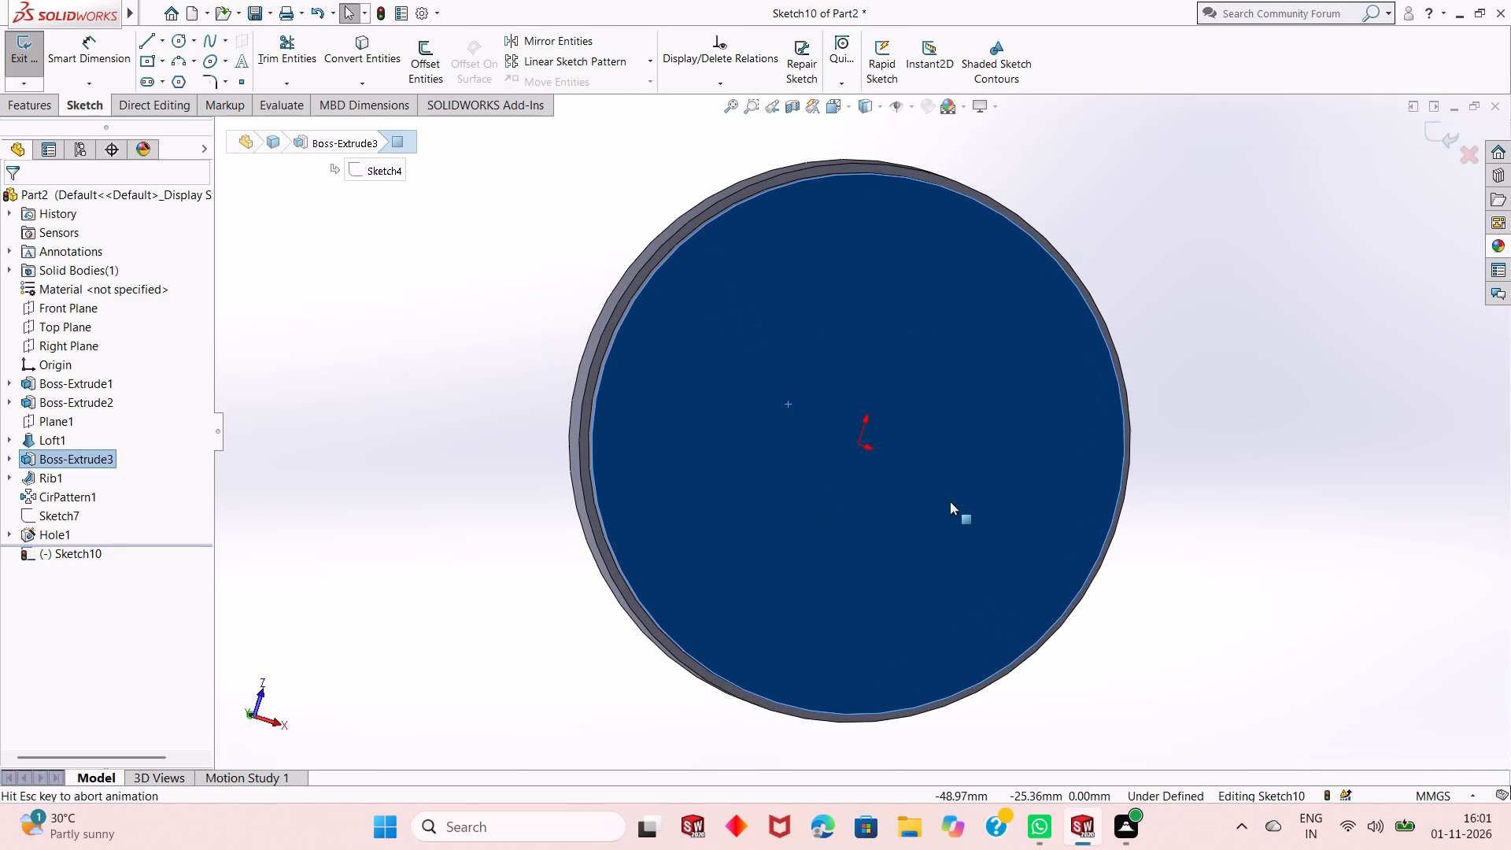
{"action": "left_click", "coordinate": [1178, 262]}
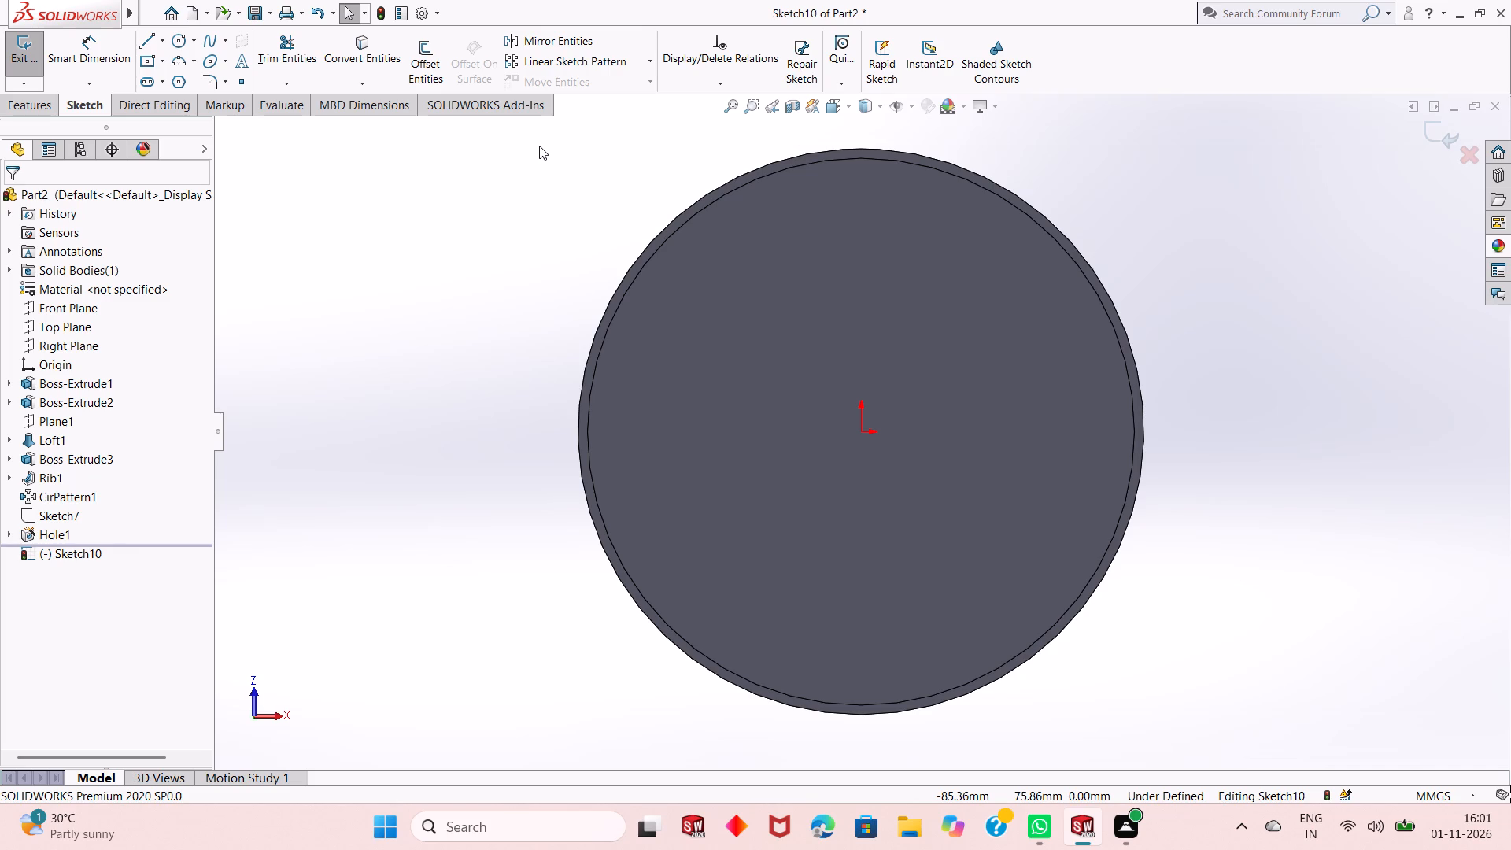
Examine the part's underside, ribs and counterbored holes from several angles, and return to the view normal to the sketch.
{"action": "middle_click_drag", "start_coordinate": [815, 222], "coordinate": [817, 268]}
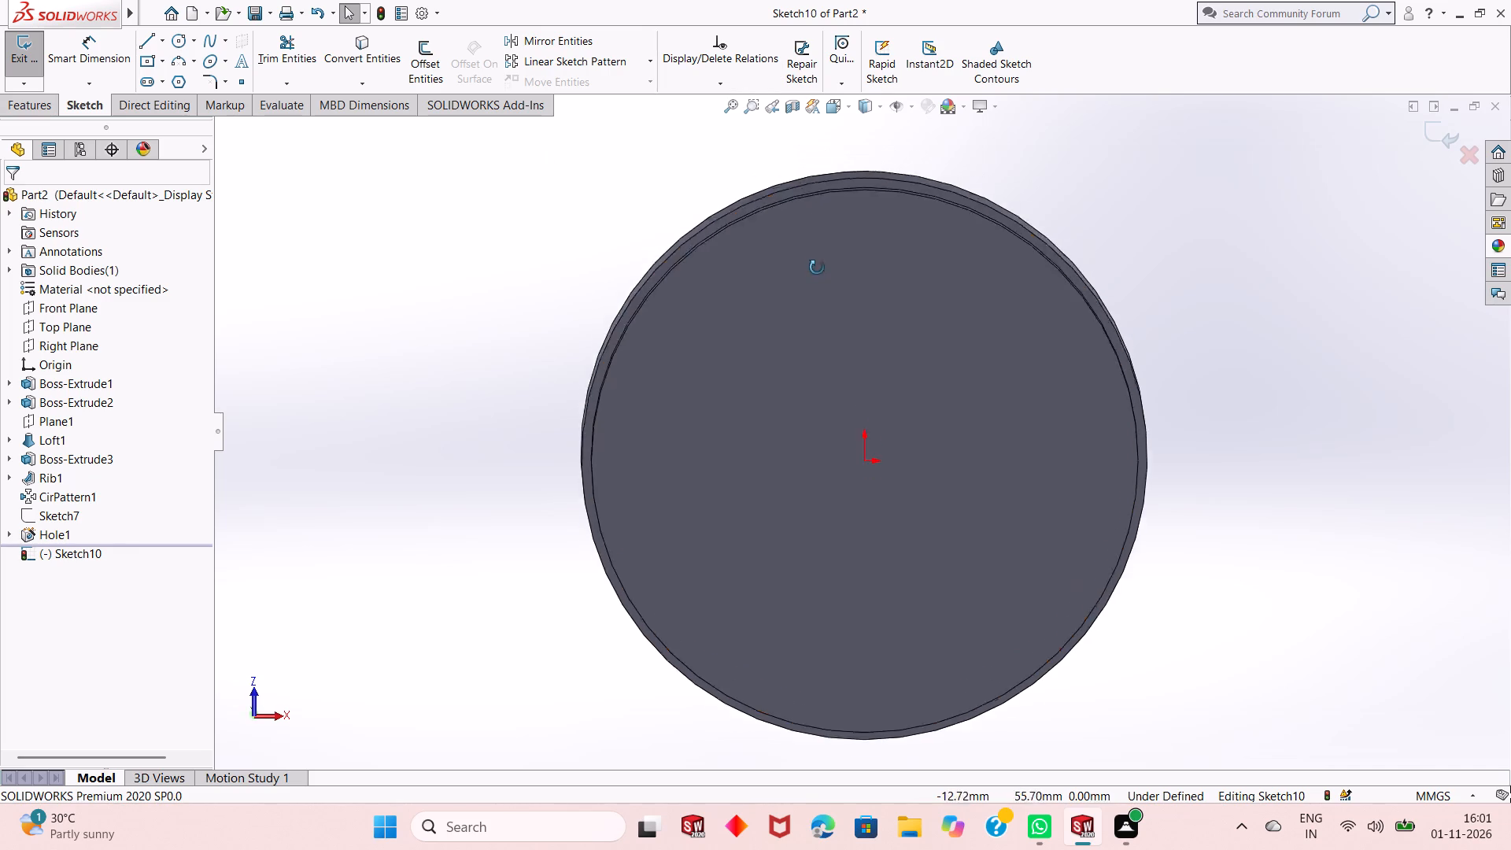
{"action": "middle_click_drag", "start_coordinate": [817, 268], "coordinate": [830, 386]}
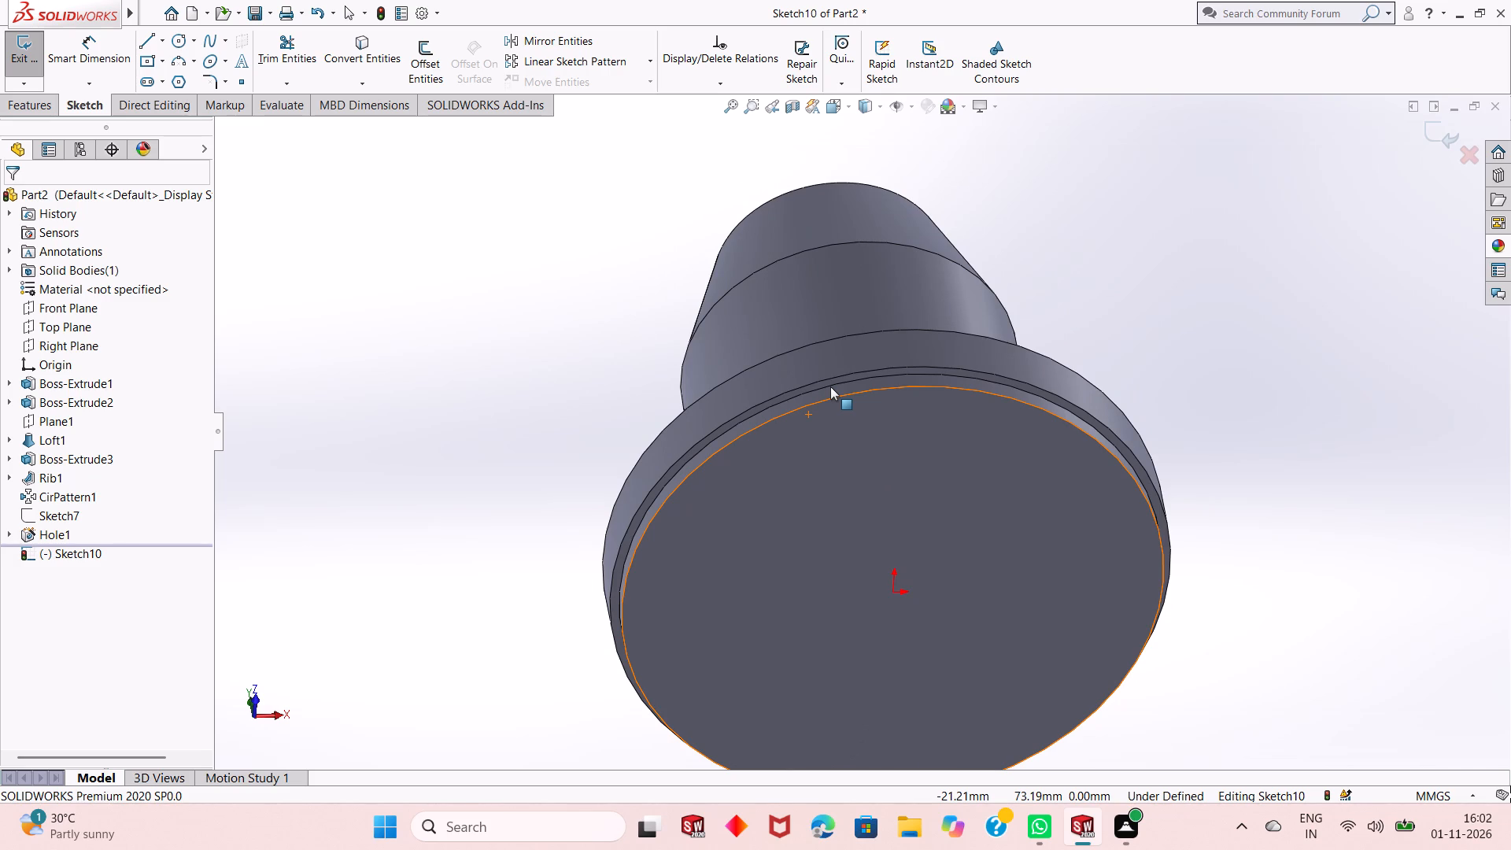
{"action": "scroll", "coordinate": [891, 404], "scroll_direction": "up", "scroll_amount": 2}
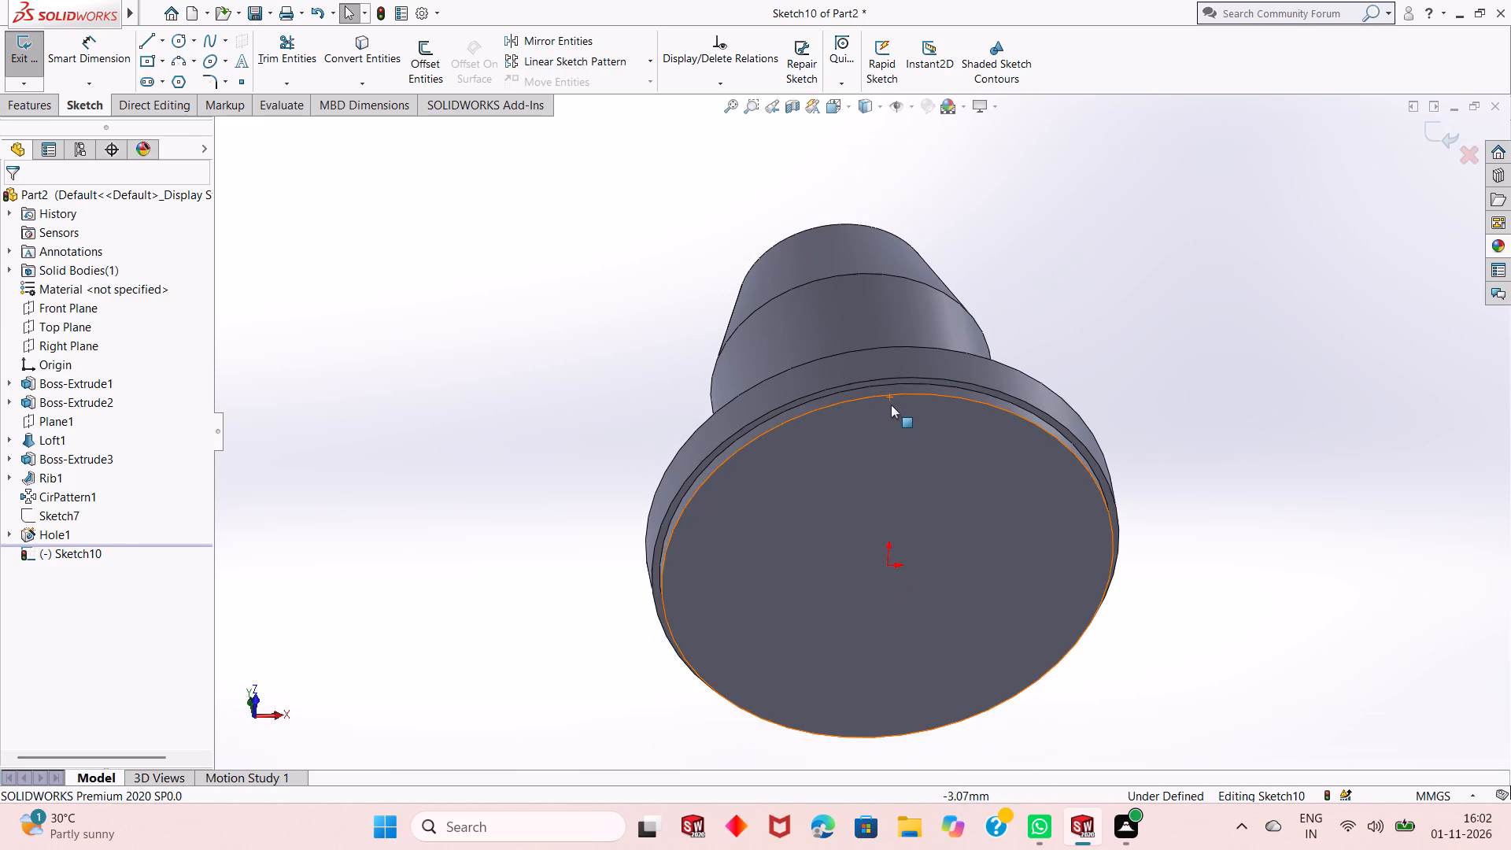
{"action": "middle_click_drag", "start_coordinate": [891, 405], "coordinate": [881, 682]}
{"action": "scroll", "coordinate": [881, 682], "scroll_direction": "down", "scroll_amount": 2}
{"action": "middle_click_drag", "start_coordinate": [881, 682], "coordinate": [892, 756]}
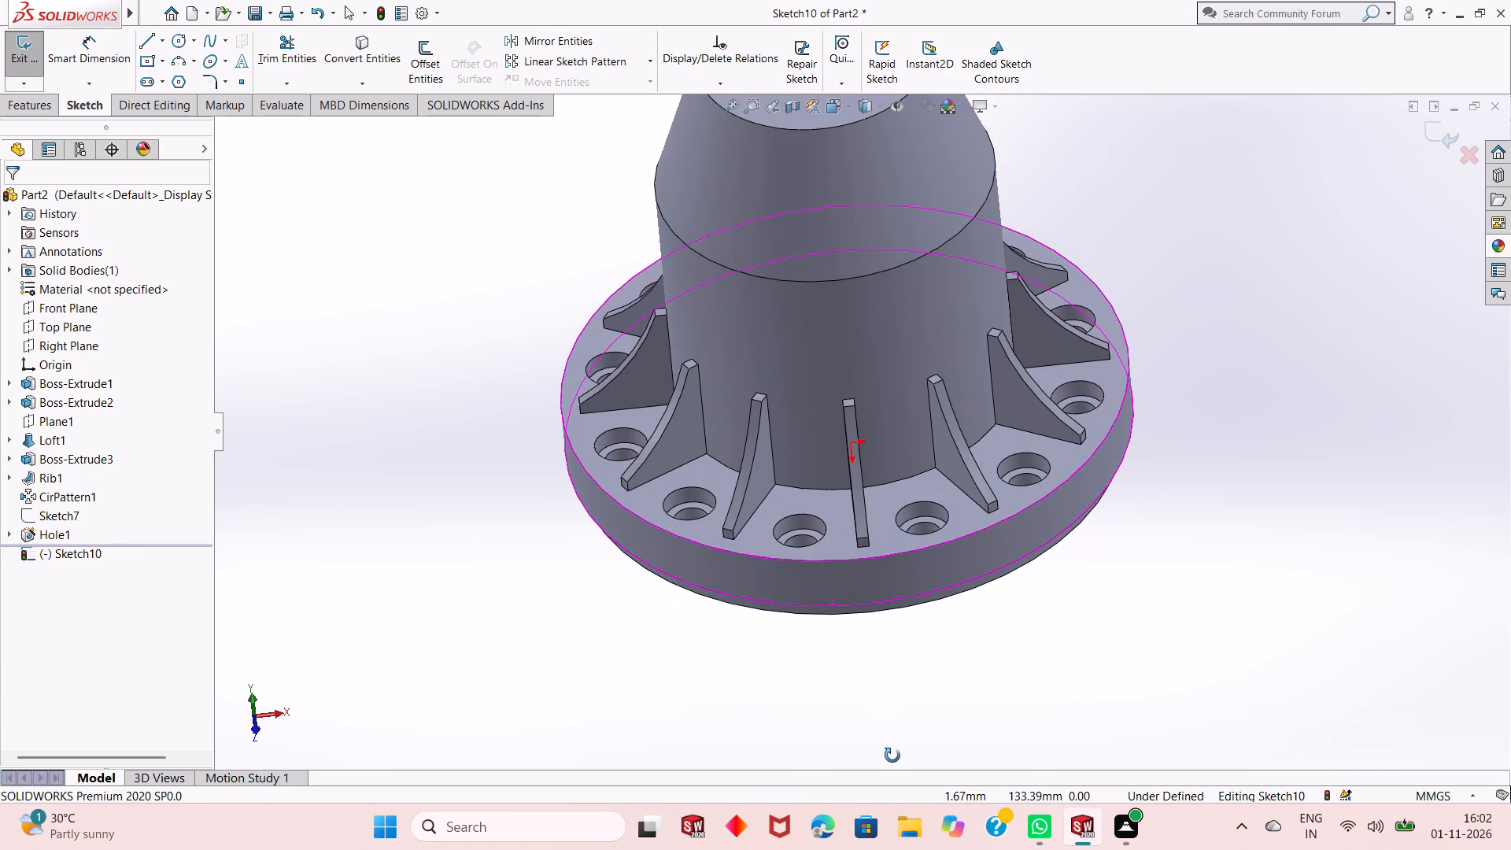
{"action": "middle_click_drag", "start_coordinate": [892, 756], "coordinate": [861, 507]}
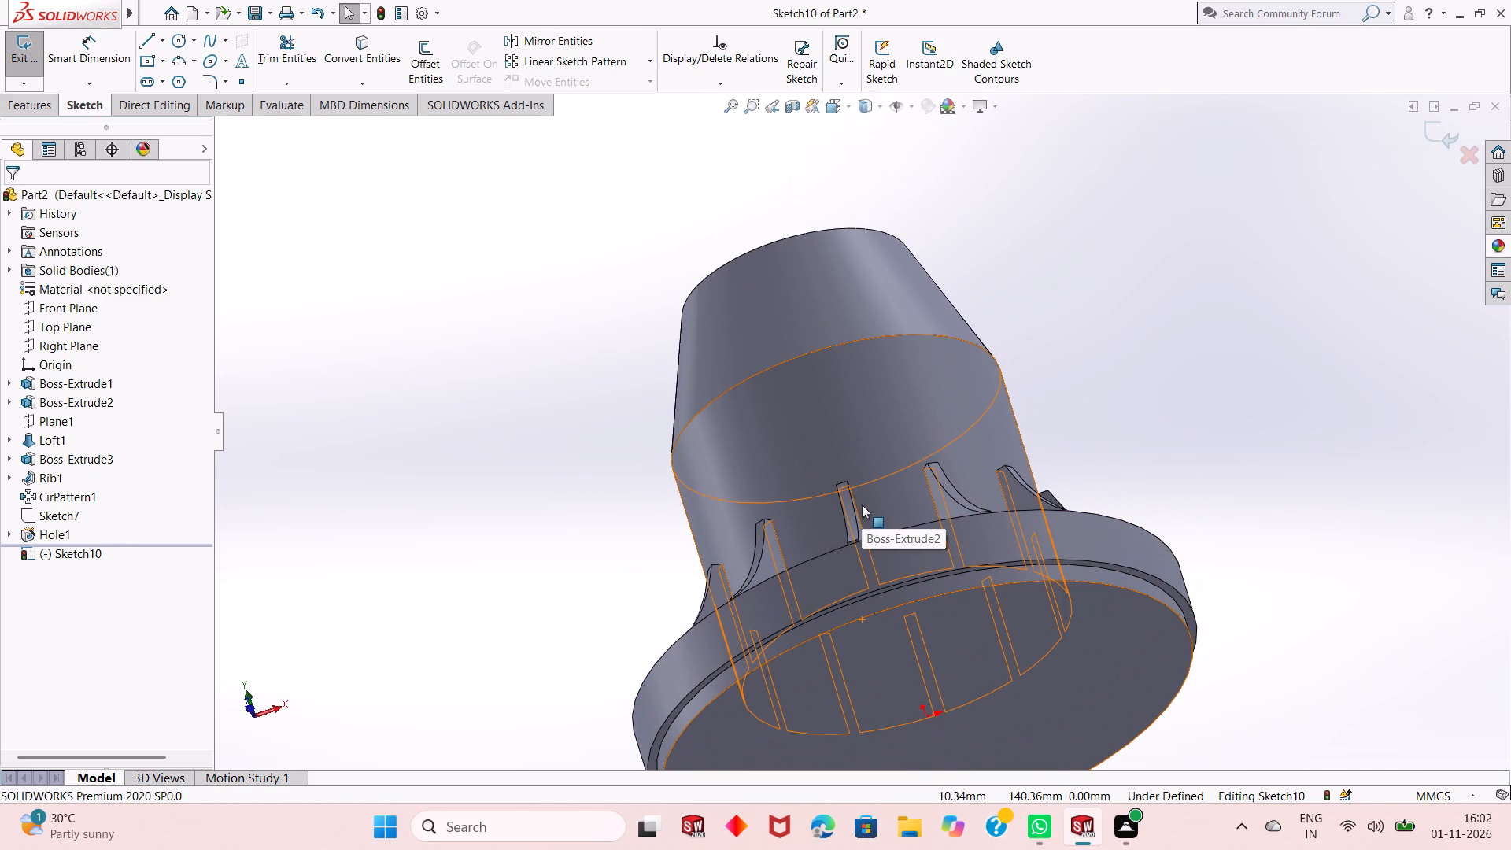
{"action": "key", "text": "ctrl+8"}
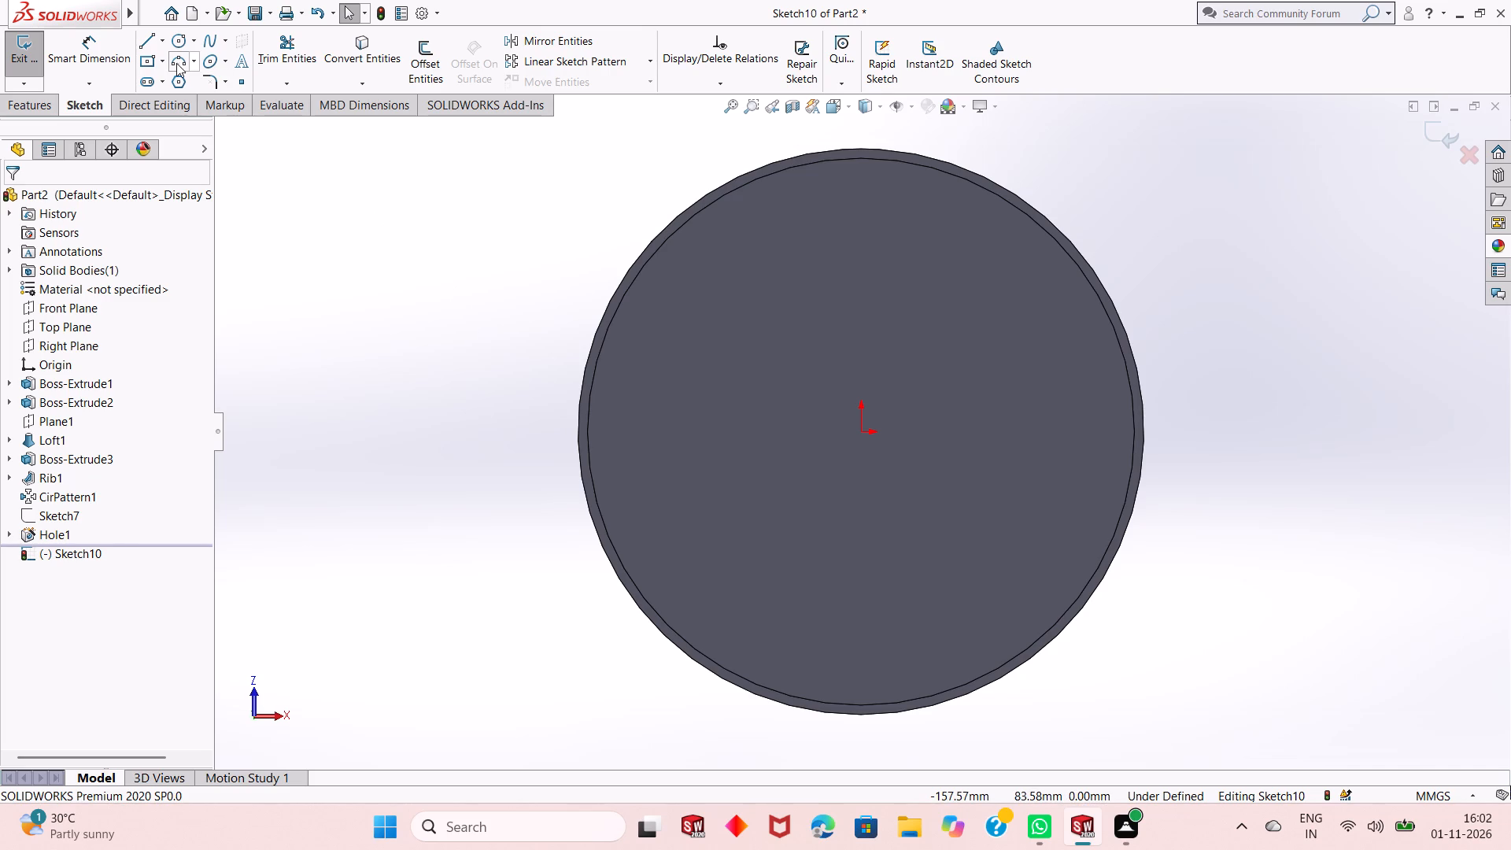
Sketch a vertical centerline about 84 mm long from the origin down past the edge of the base disc.
{"action": "left_click", "coordinate": [147, 43]}
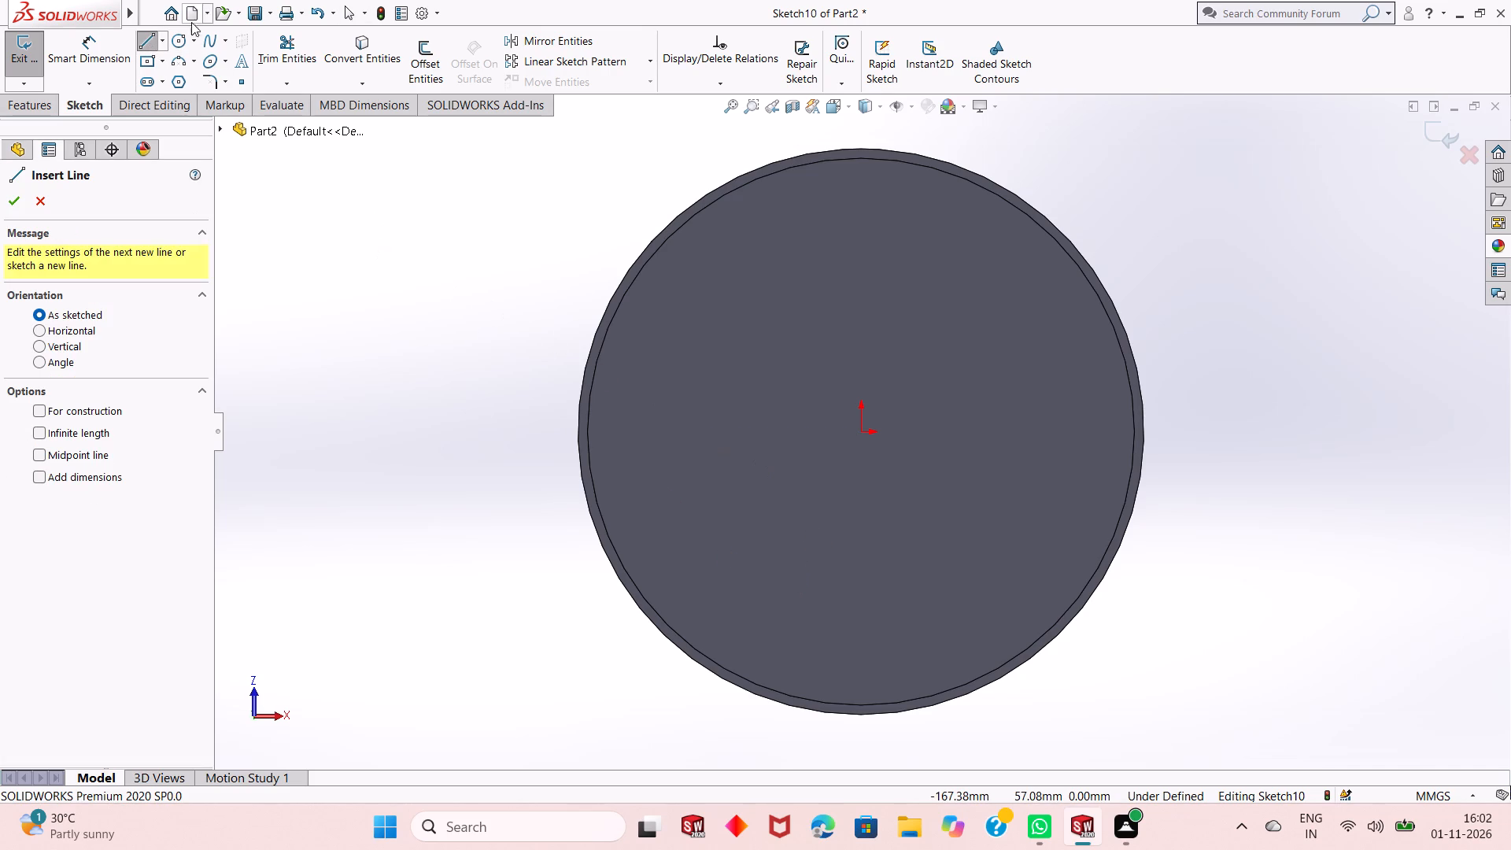
{"action": "left_click", "coordinate": [163, 44]}
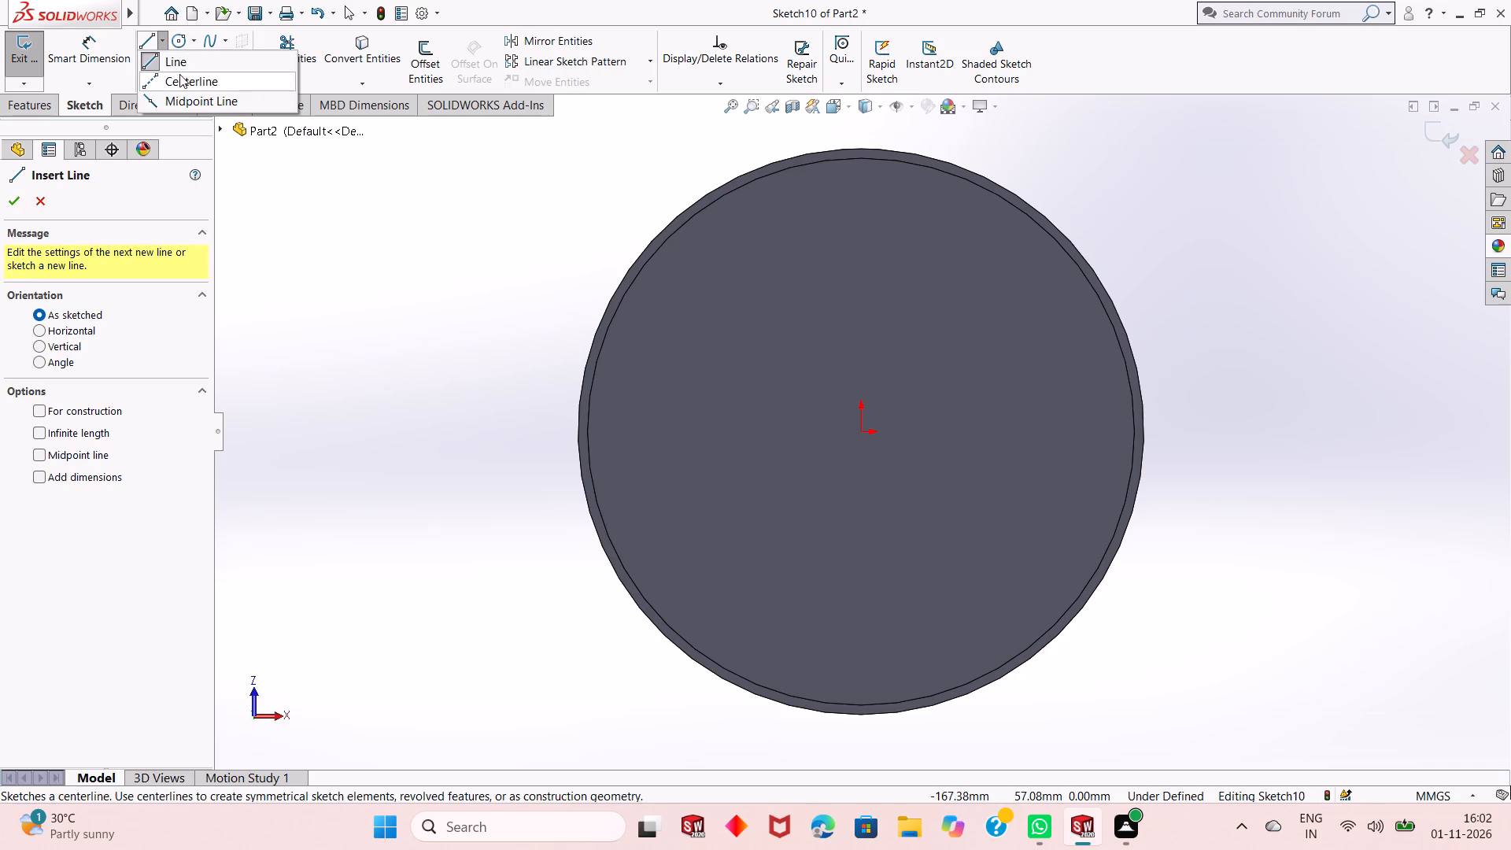
{"action": "left_click", "coordinate": [181, 86]}
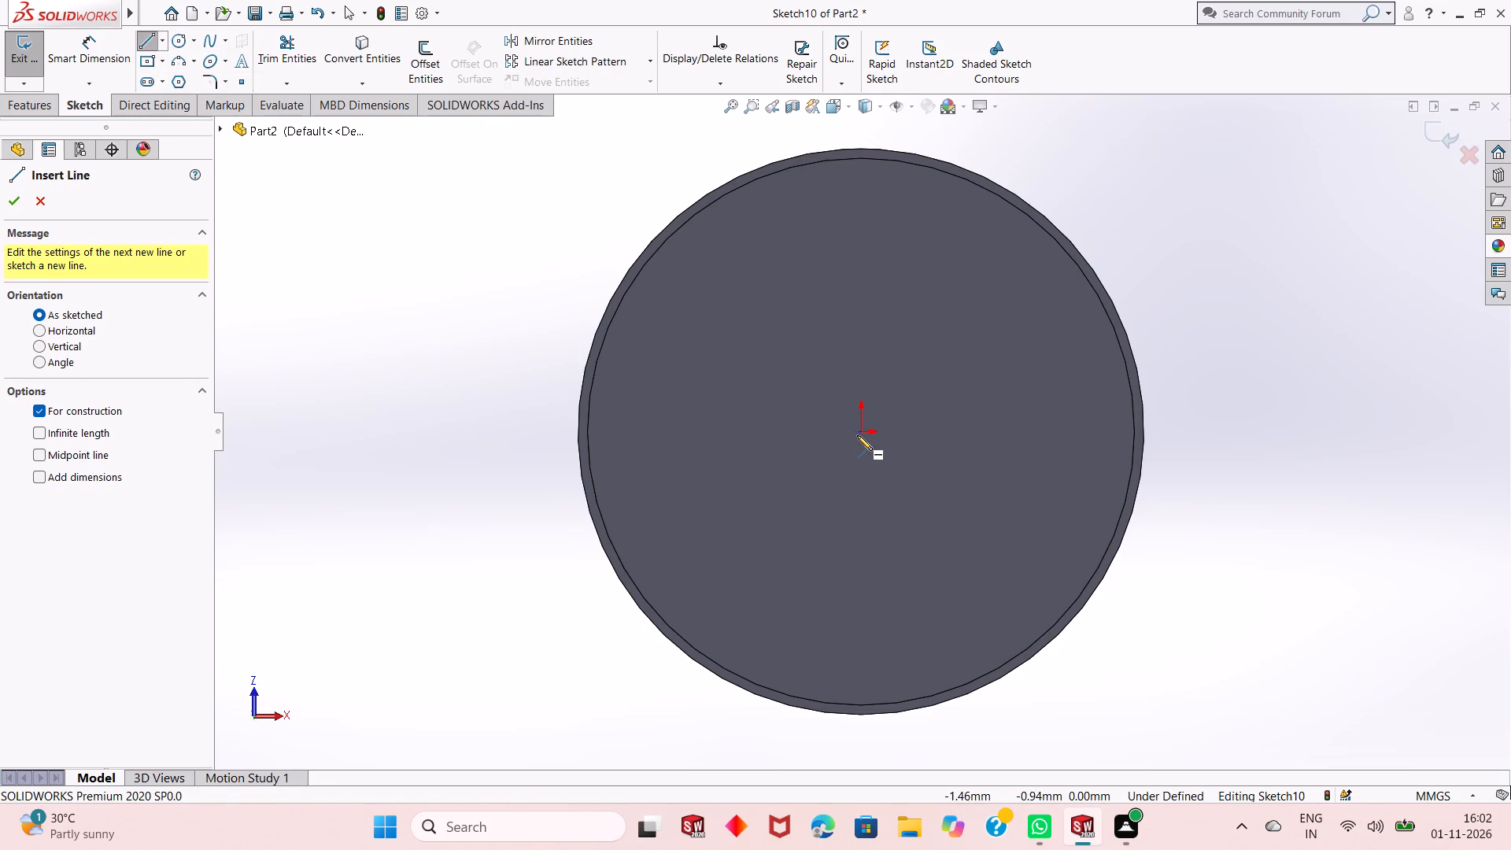
{"action": "left_click", "coordinate": [859, 436]}
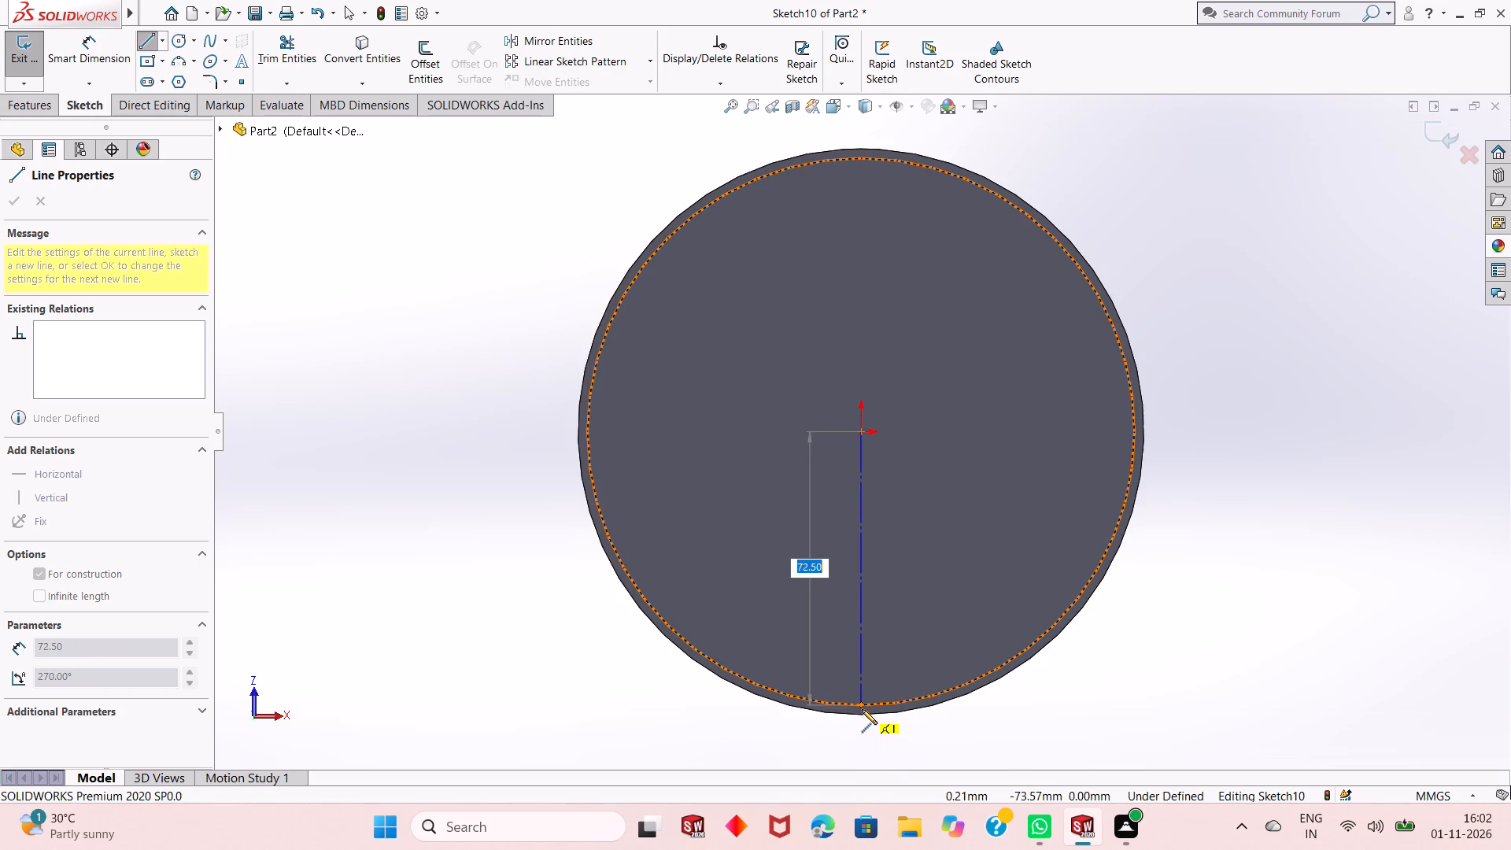
{"action": "left_click", "coordinate": [861, 748]}
{"action": "right_click", "coordinate": [927, 726]}
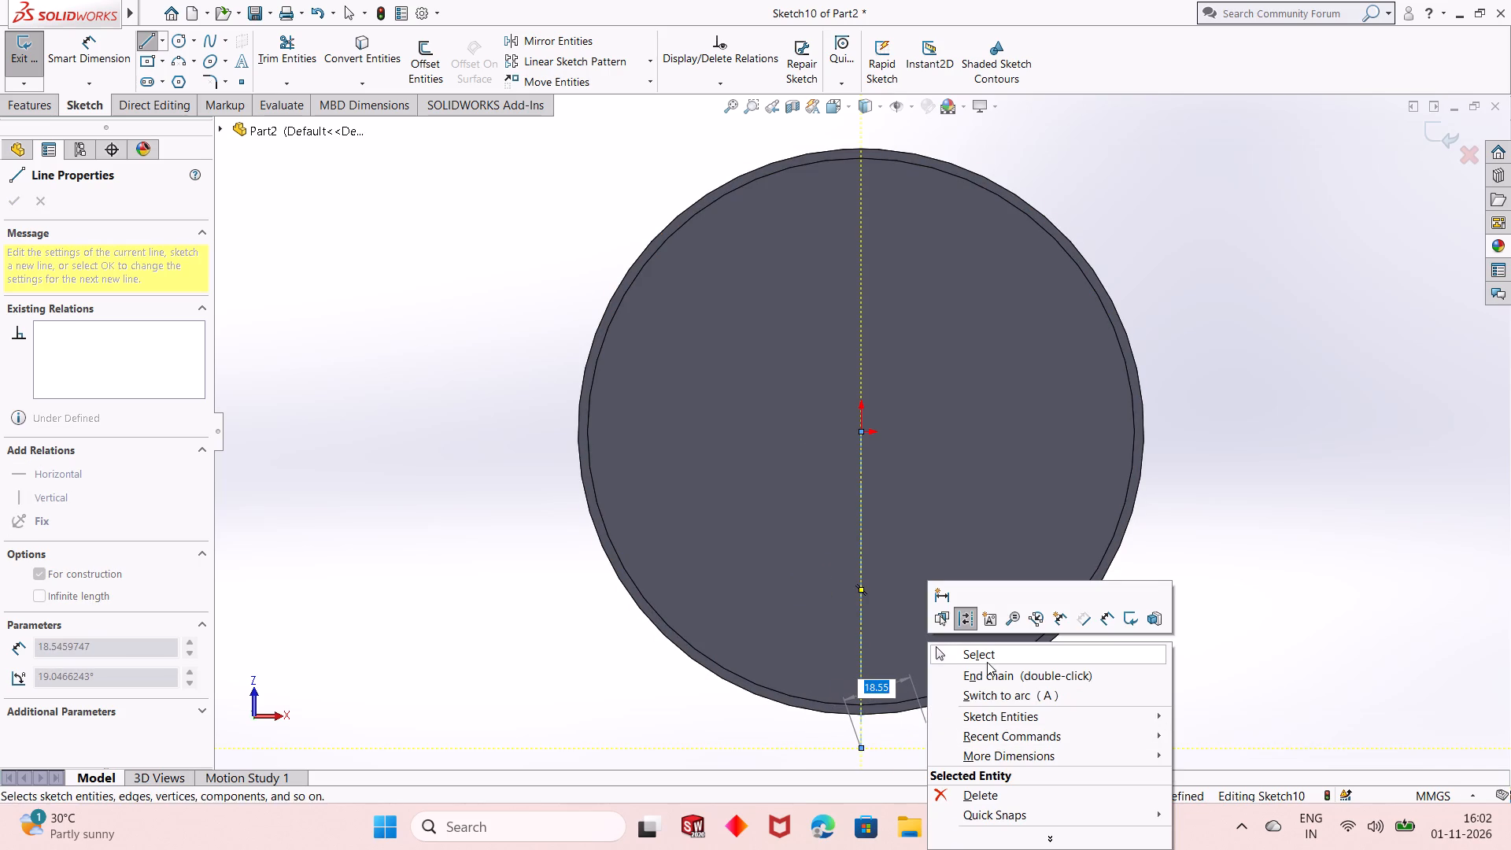
{"action": "left_click", "coordinate": [987, 662]}
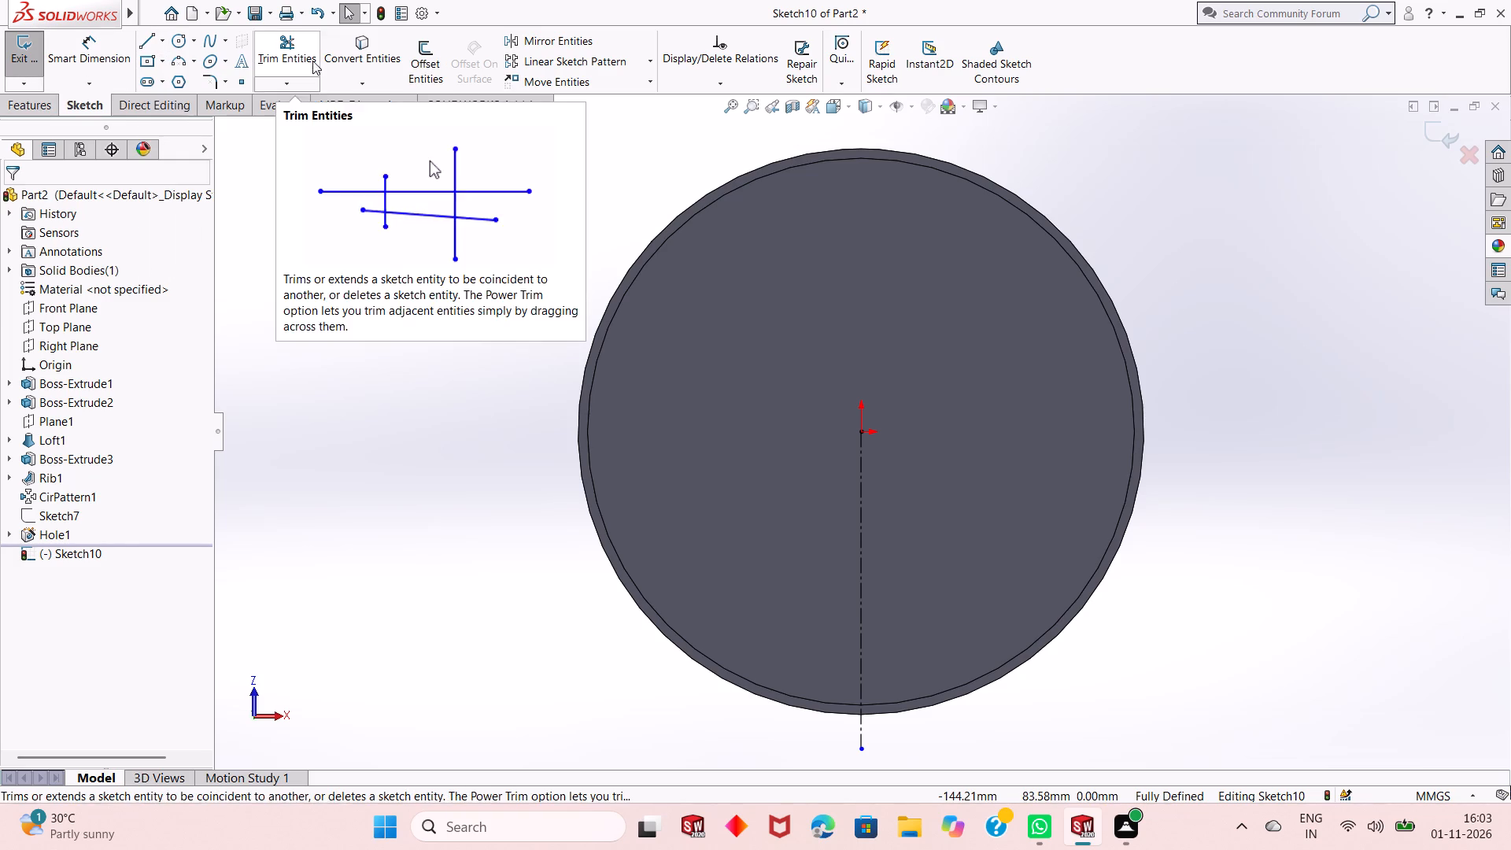
Offset the centerline by 4 mm in both directions, with dimensions added.
{"action": "left_click", "coordinate": [437, 63]}
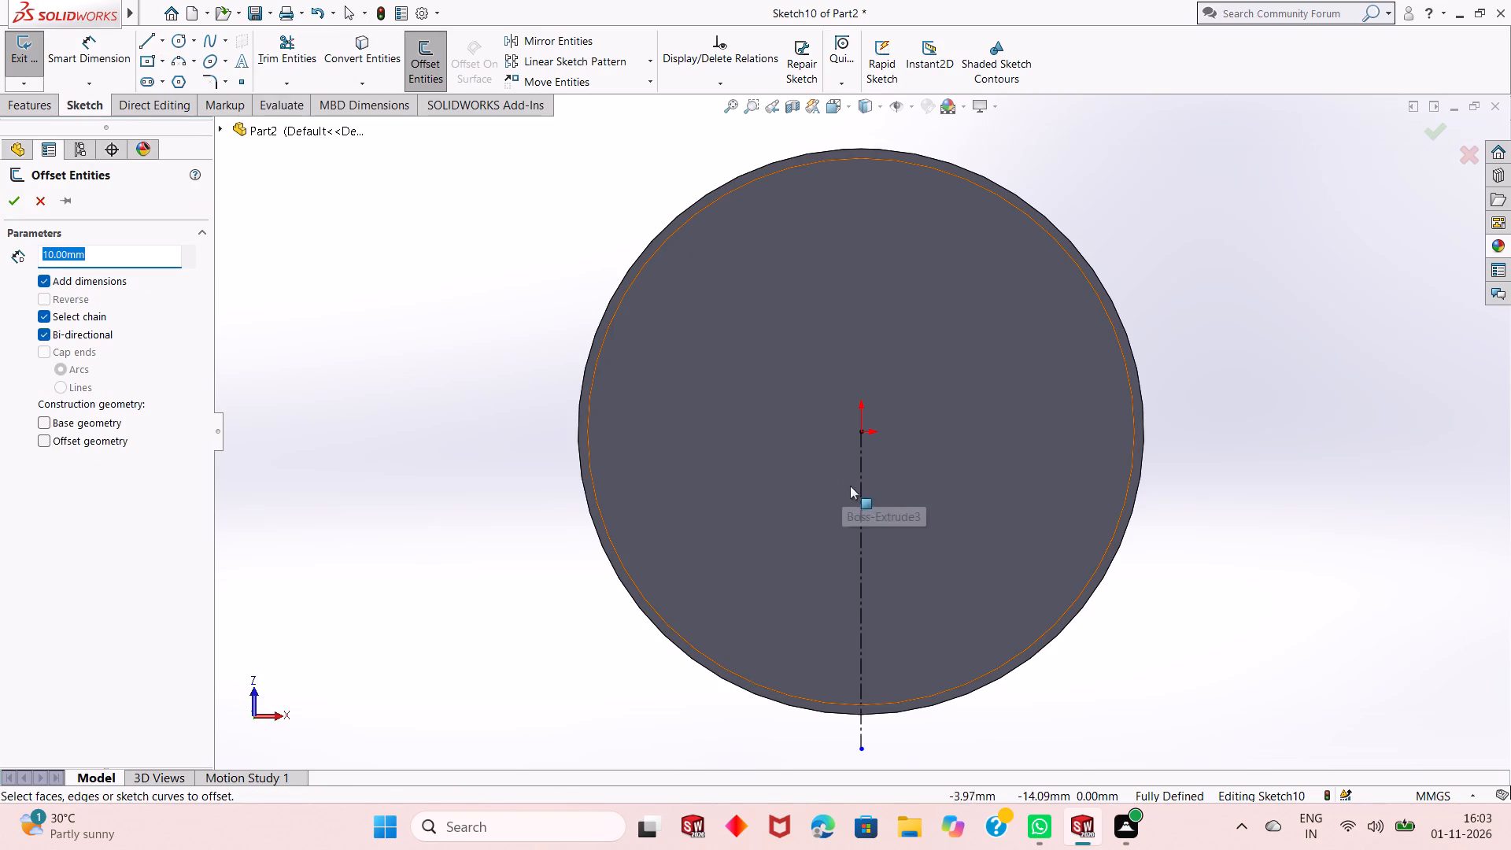
{"action": "left_click", "coordinate": [862, 498]}
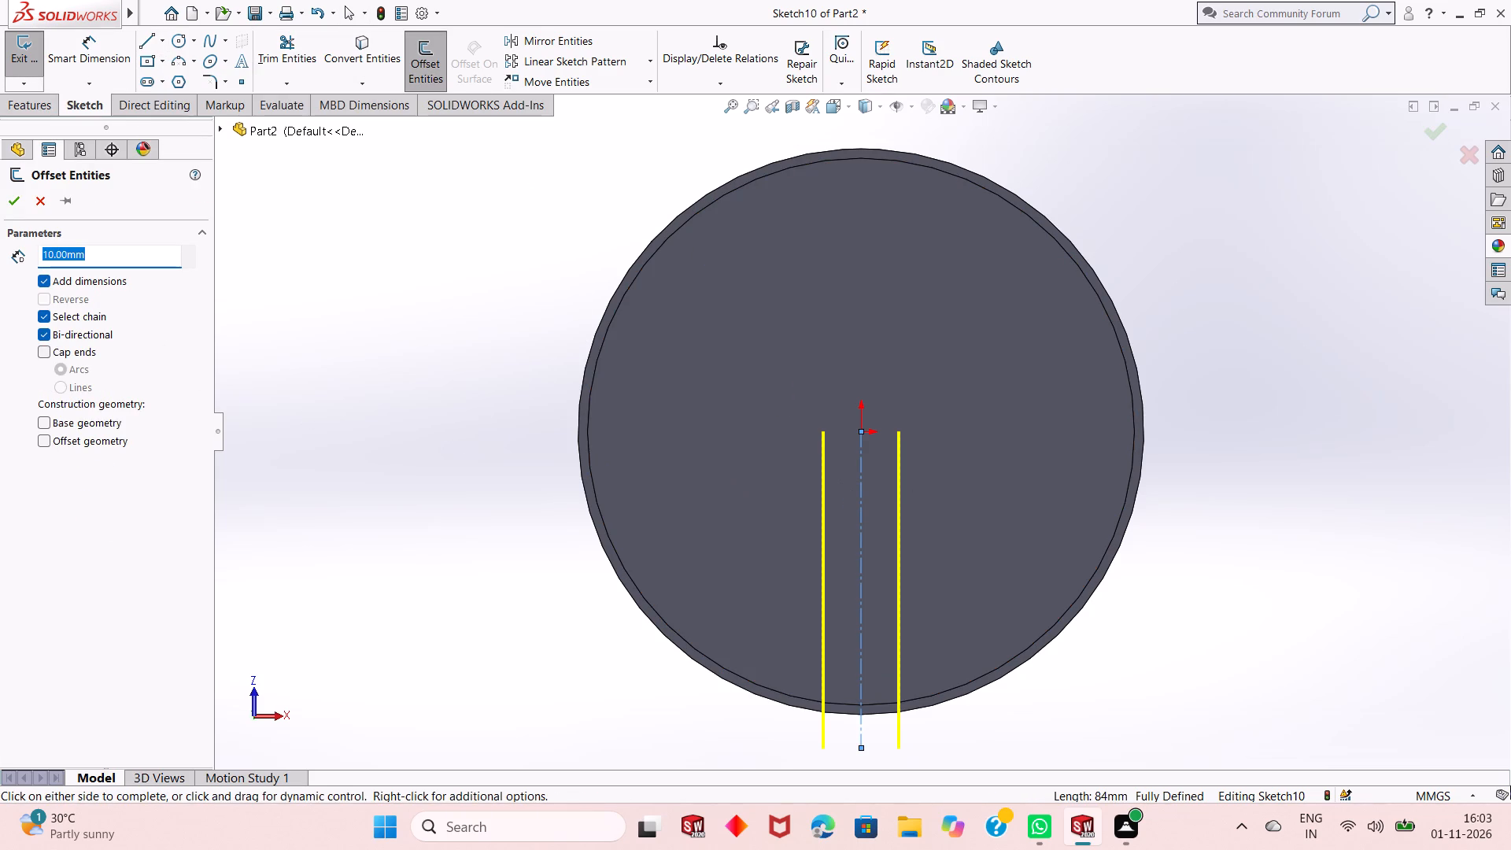
{"action": "key", "text": "4"}
{"action": "key", "text": "Return"}
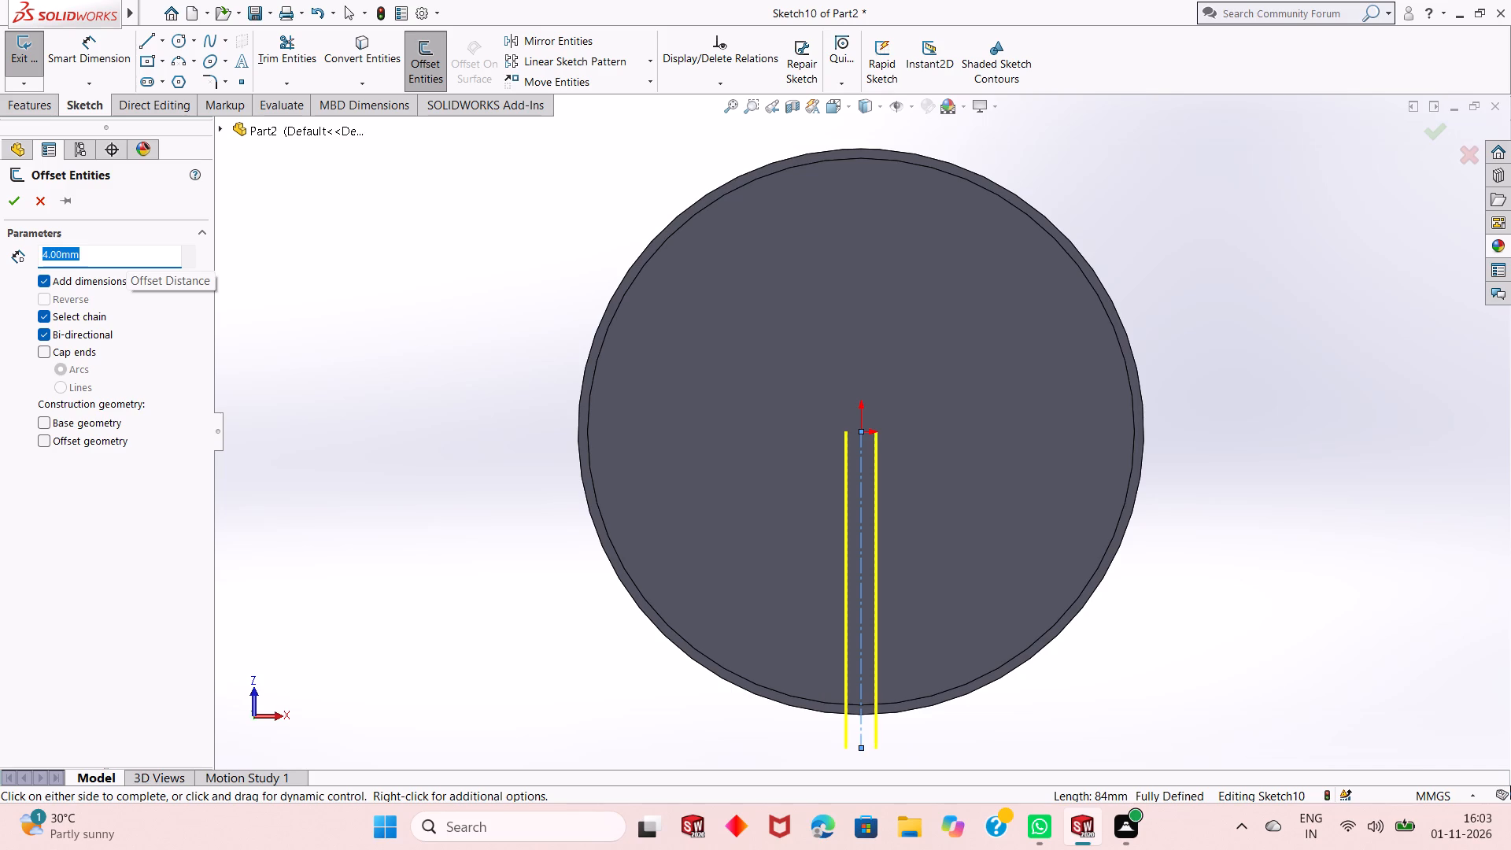
{"action": "left_click", "coordinate": [6, 200]}
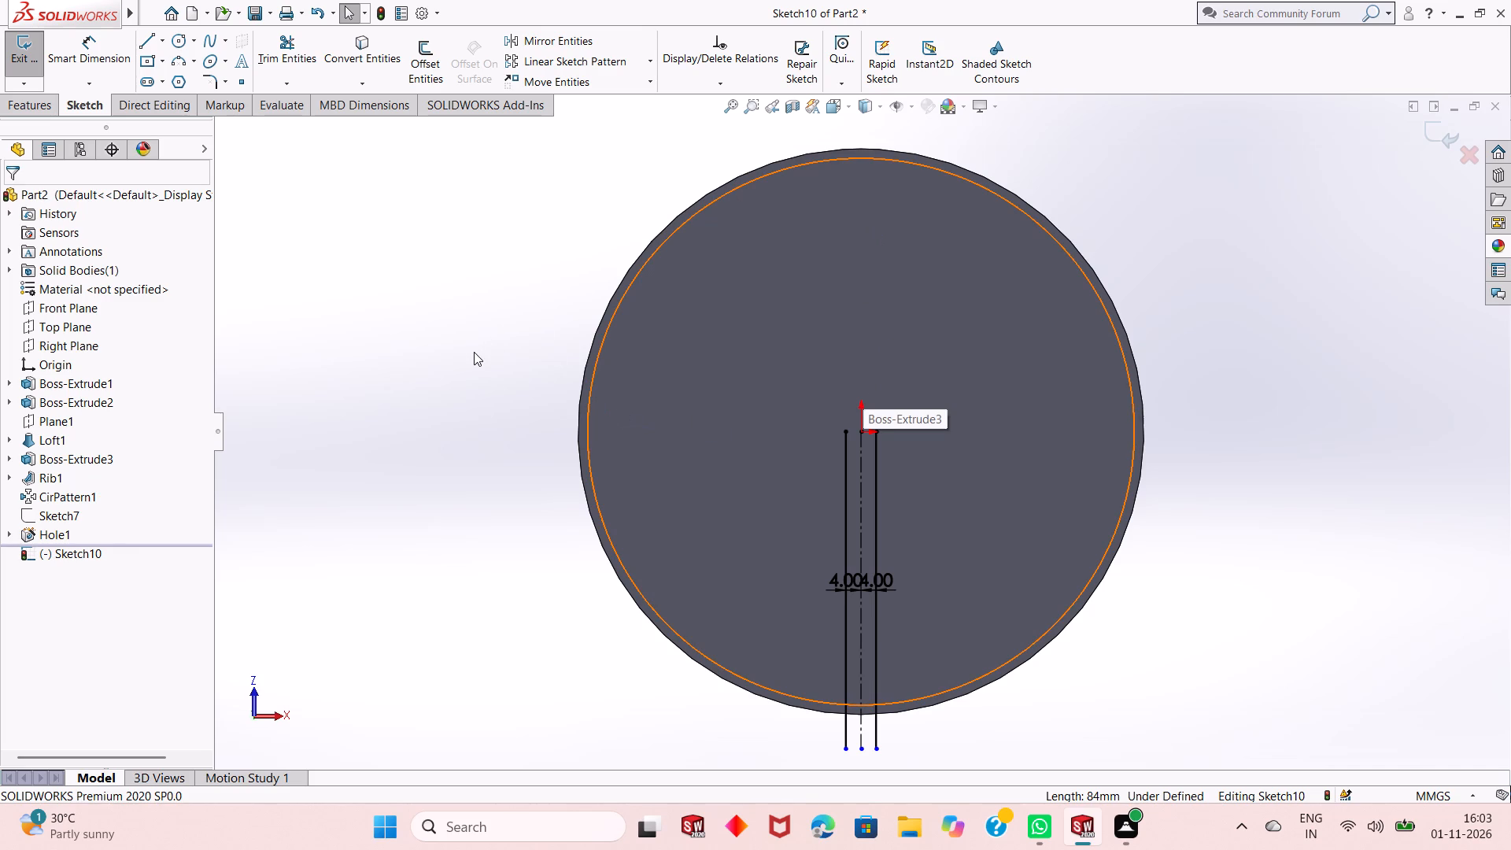
Convert the circular edge of the underside boss into a sketch circle.
{"action": "scroll", "coordinate": [878, 649], "scroll_direction": "down", "scroll_amount": 2}
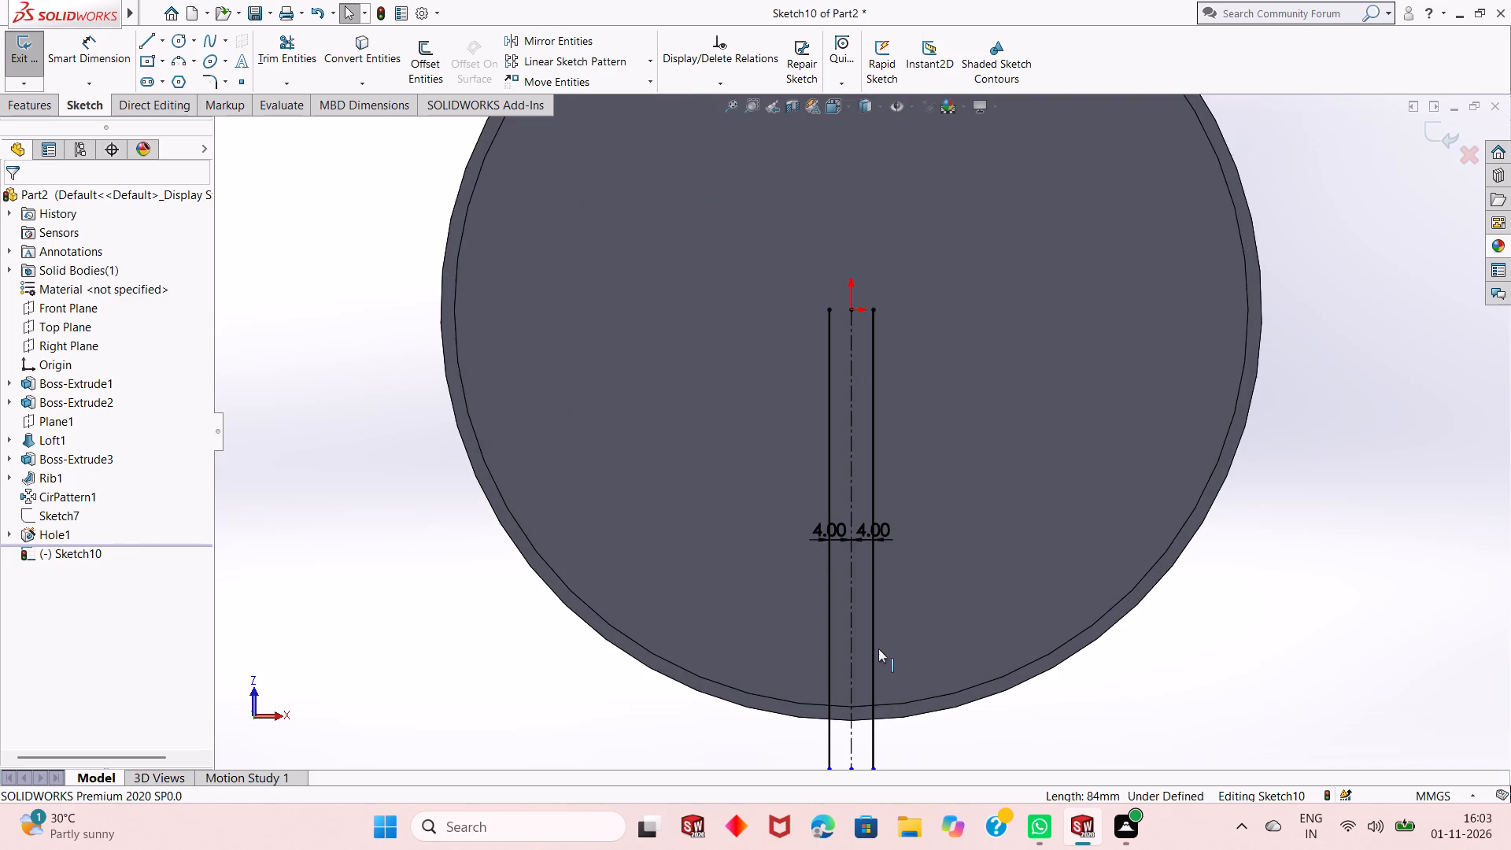
{"action": "scroll", "coordinate": [856, 676], "scroll_direction": "up", "scroll_amount": 1}
{"action": "scroll", "coordinate": [752, 460], "scroll_direction": "up", "scroll_amount": 1}
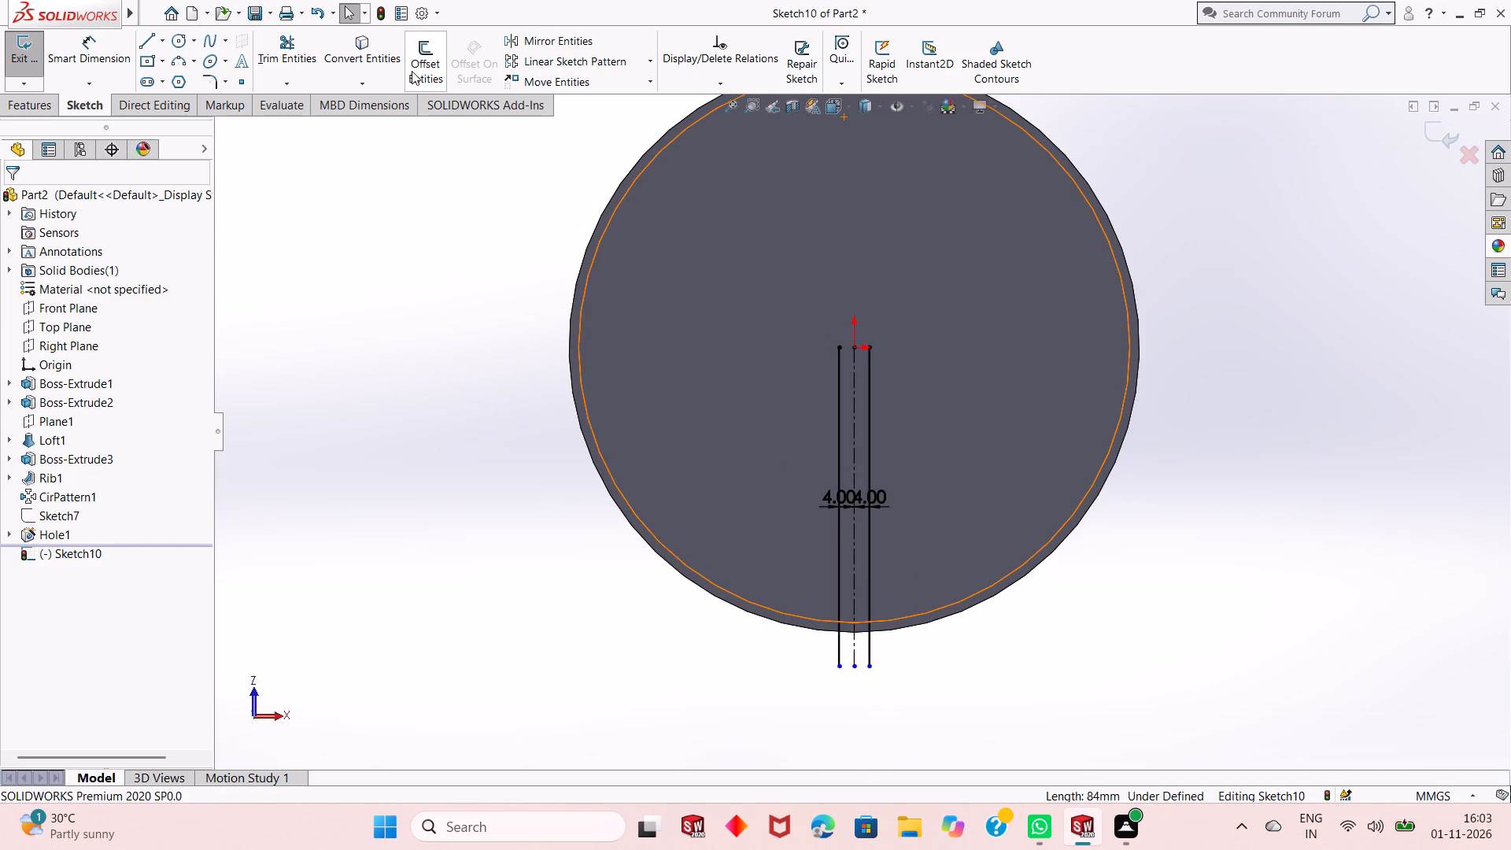
{"action": "left_click", "coordinate": [364, 72]}
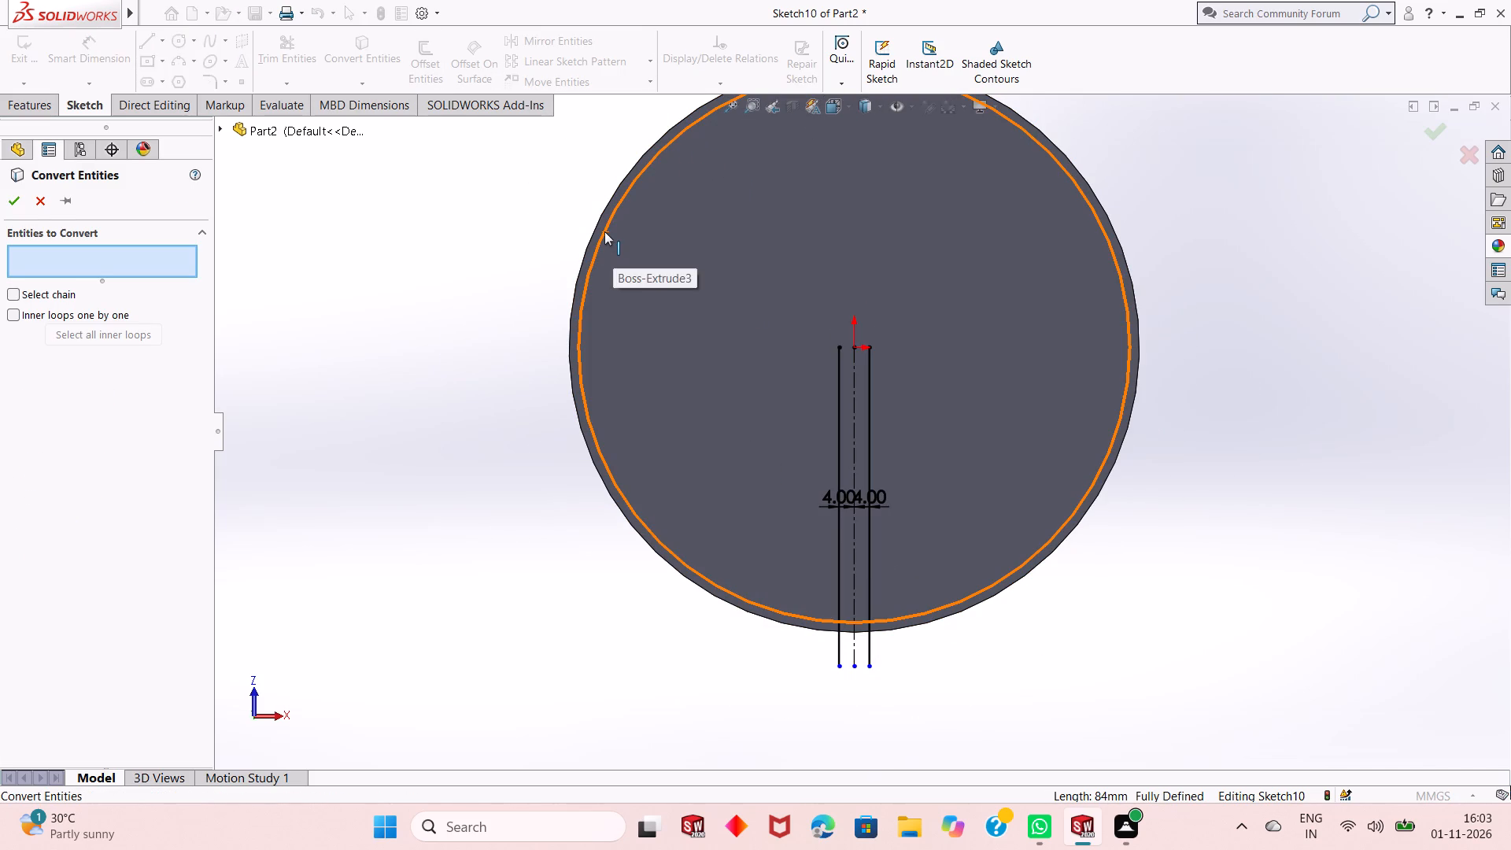
{"action": "left_click", "coordinate": [604, 231]}
{"action": "left_click", "coordinate": [6, 208]}
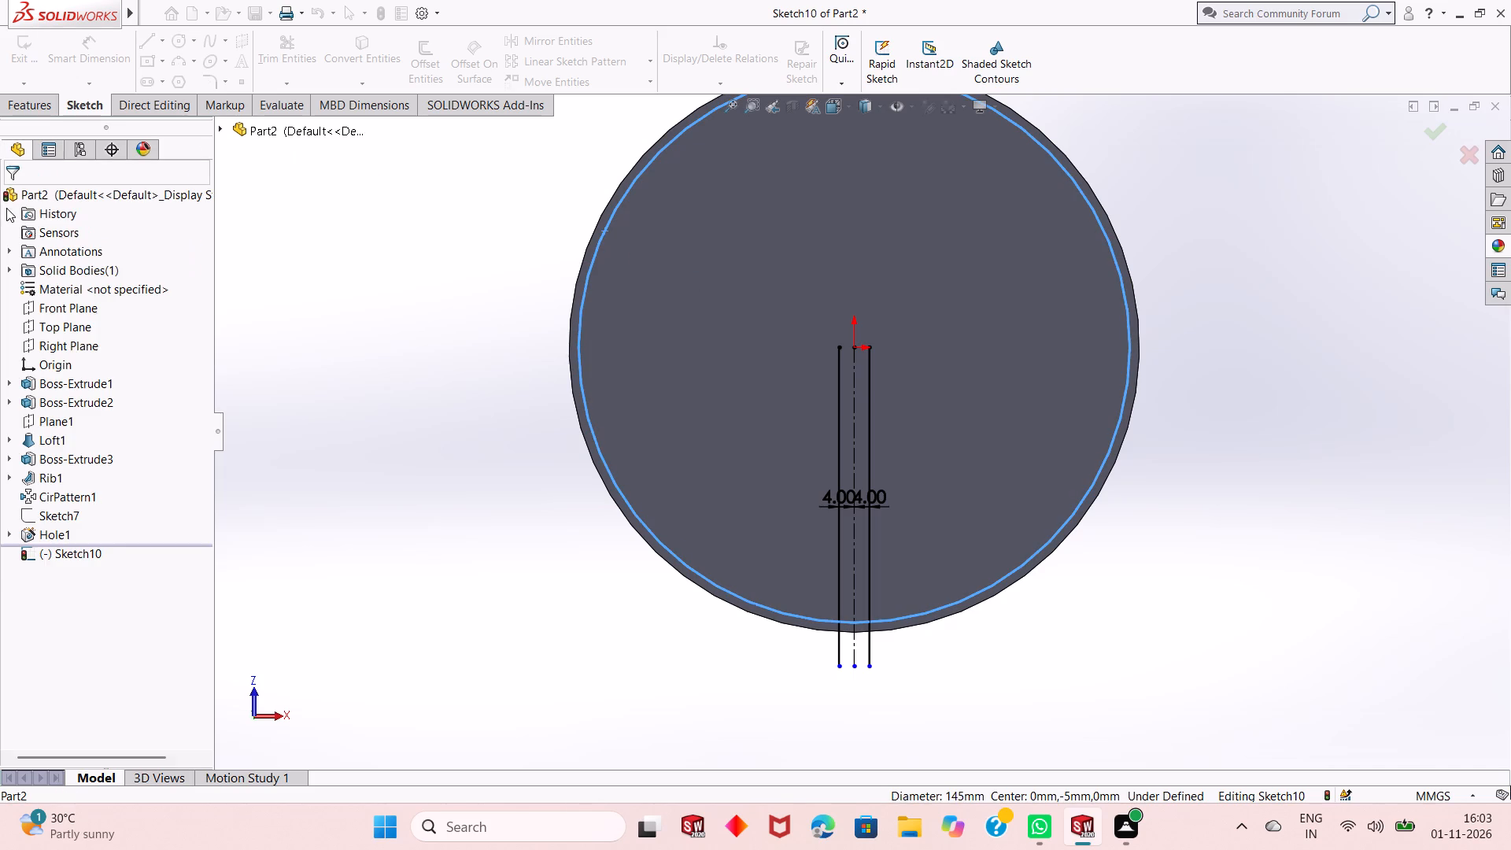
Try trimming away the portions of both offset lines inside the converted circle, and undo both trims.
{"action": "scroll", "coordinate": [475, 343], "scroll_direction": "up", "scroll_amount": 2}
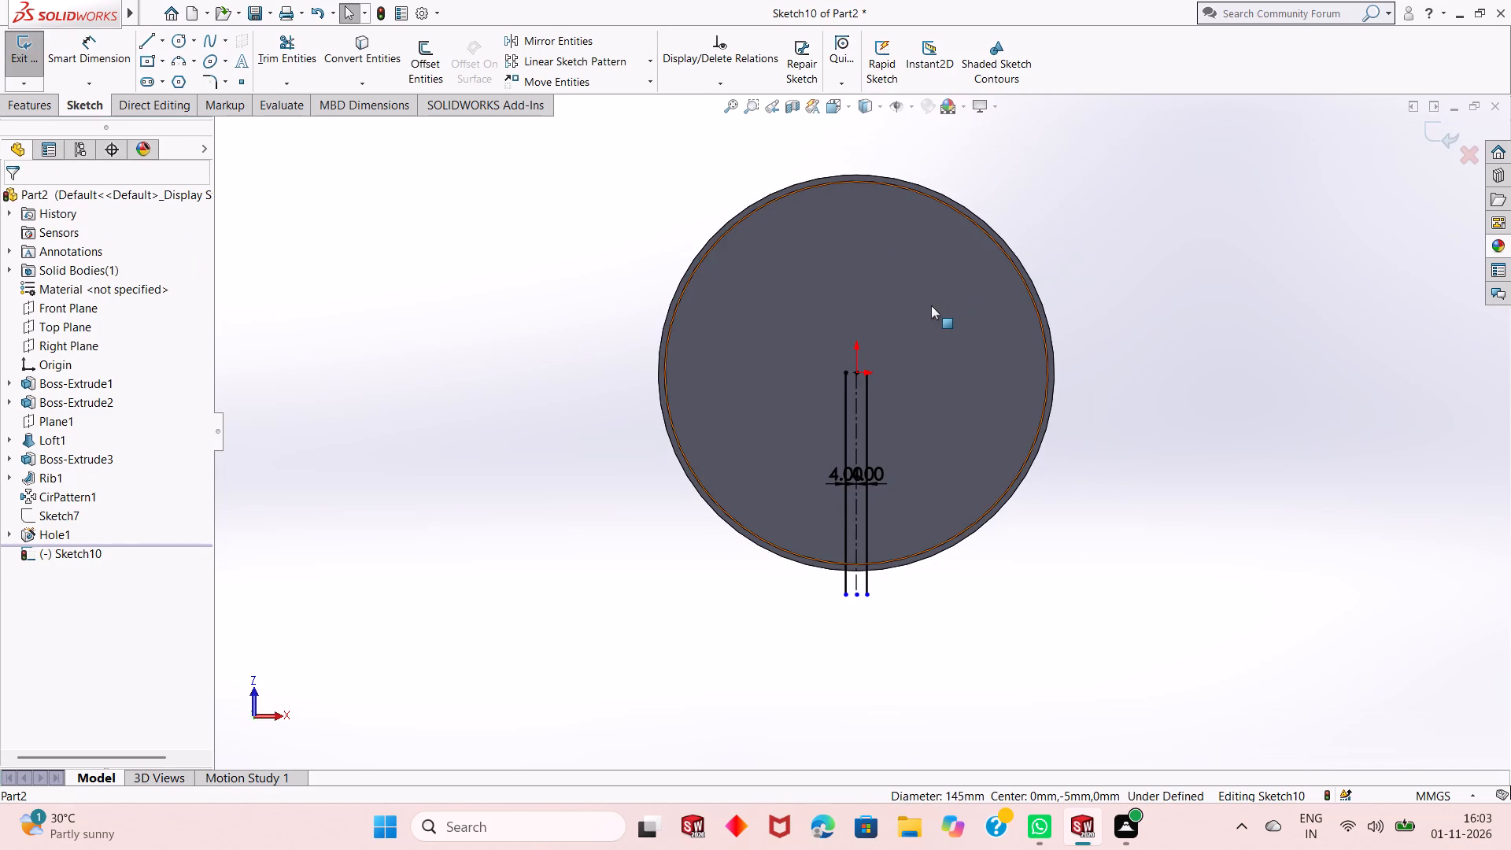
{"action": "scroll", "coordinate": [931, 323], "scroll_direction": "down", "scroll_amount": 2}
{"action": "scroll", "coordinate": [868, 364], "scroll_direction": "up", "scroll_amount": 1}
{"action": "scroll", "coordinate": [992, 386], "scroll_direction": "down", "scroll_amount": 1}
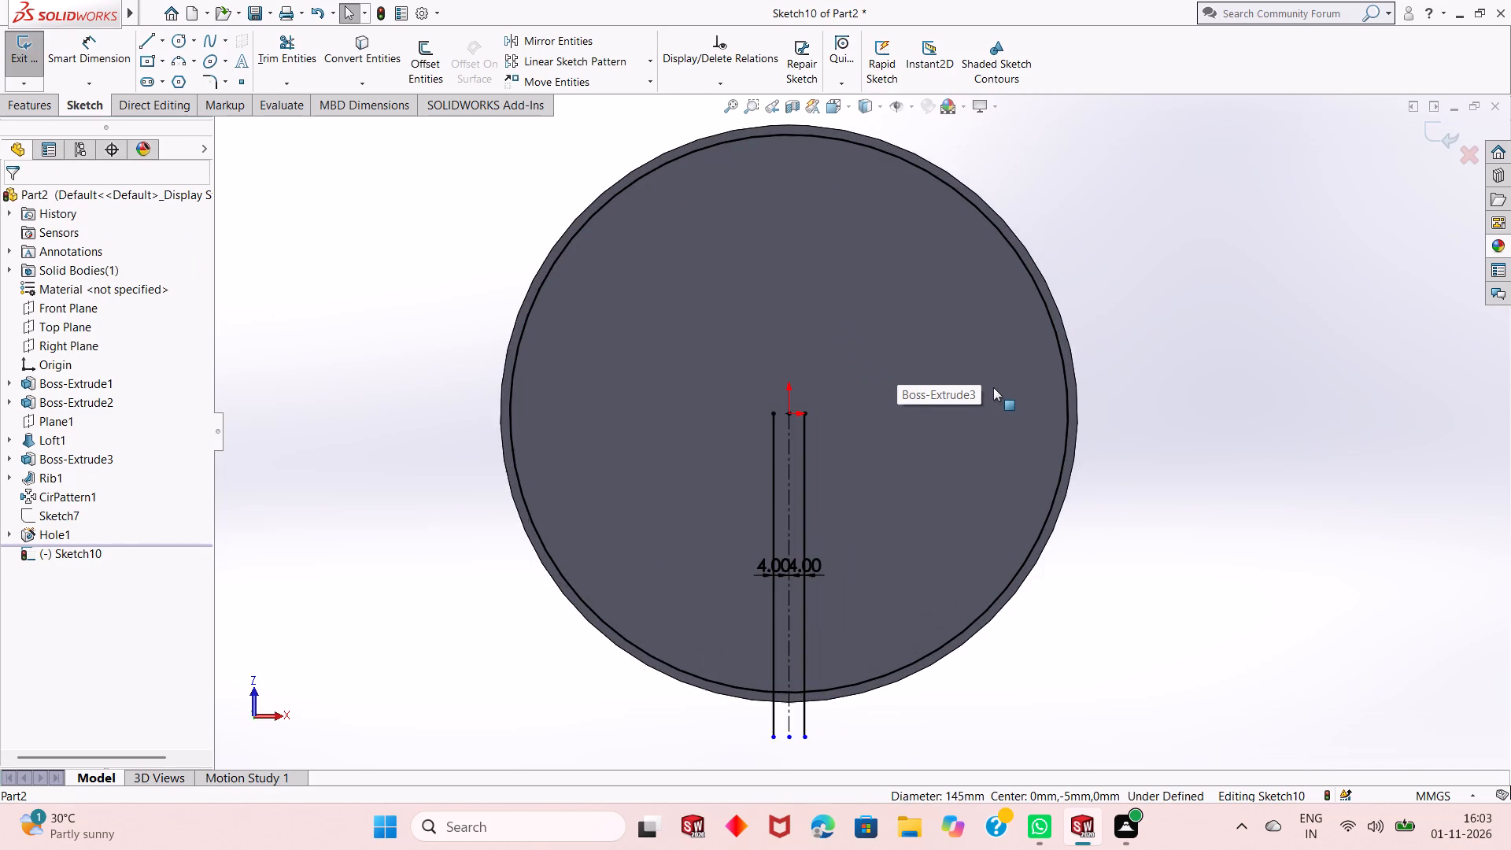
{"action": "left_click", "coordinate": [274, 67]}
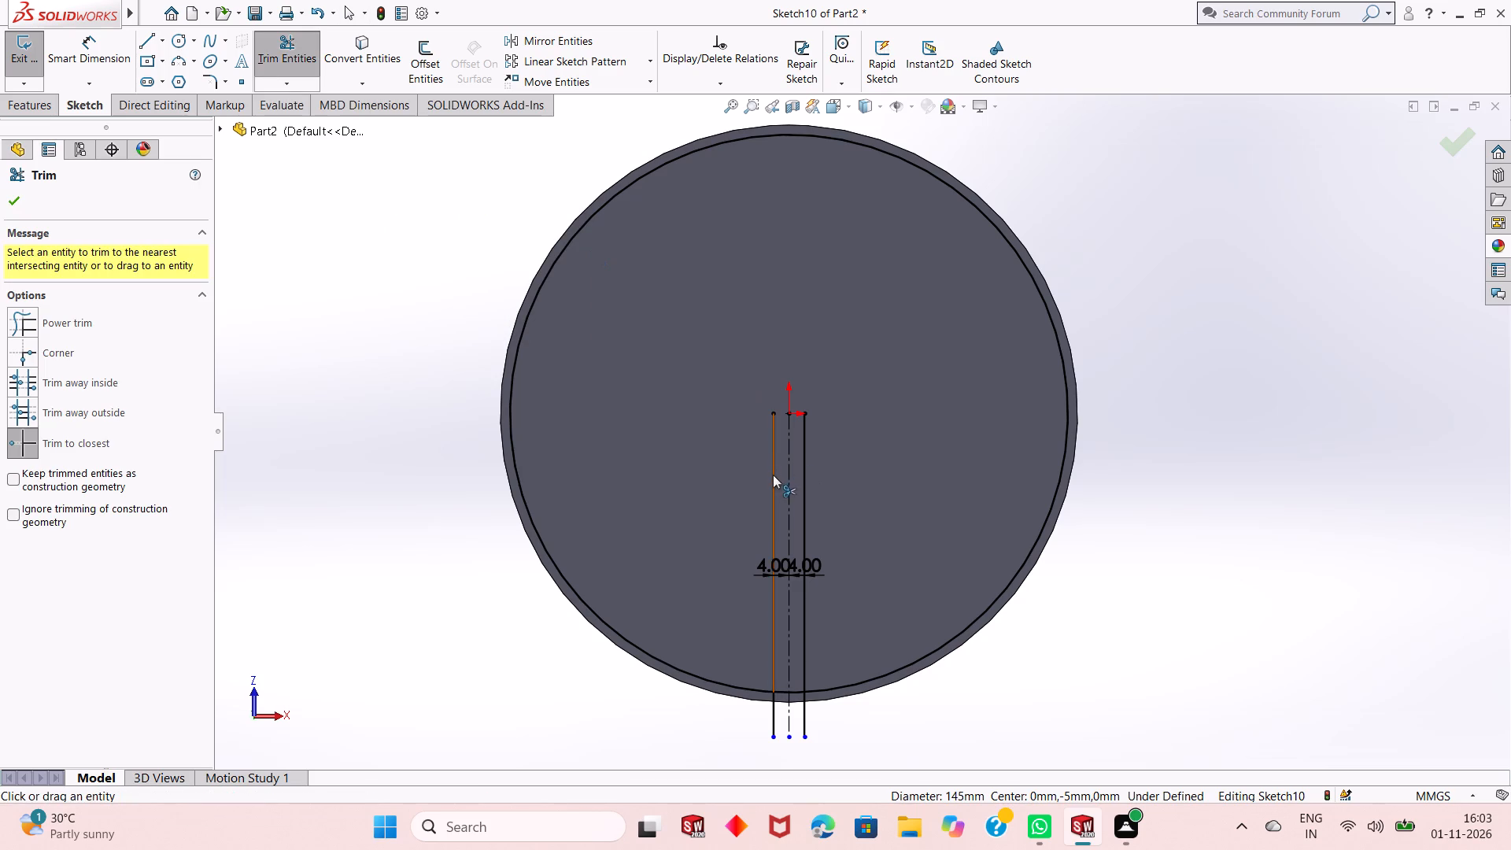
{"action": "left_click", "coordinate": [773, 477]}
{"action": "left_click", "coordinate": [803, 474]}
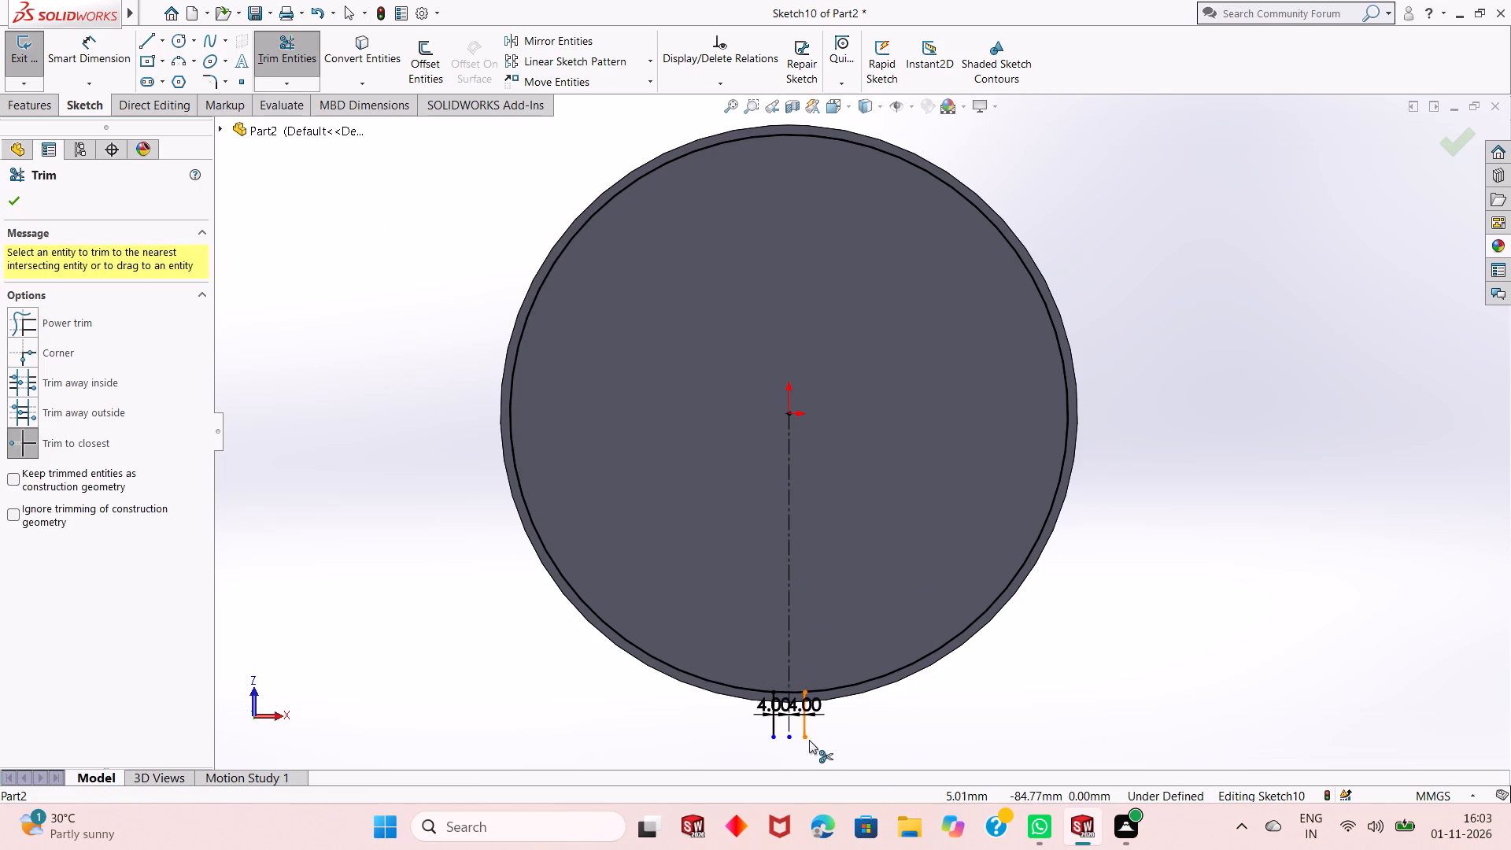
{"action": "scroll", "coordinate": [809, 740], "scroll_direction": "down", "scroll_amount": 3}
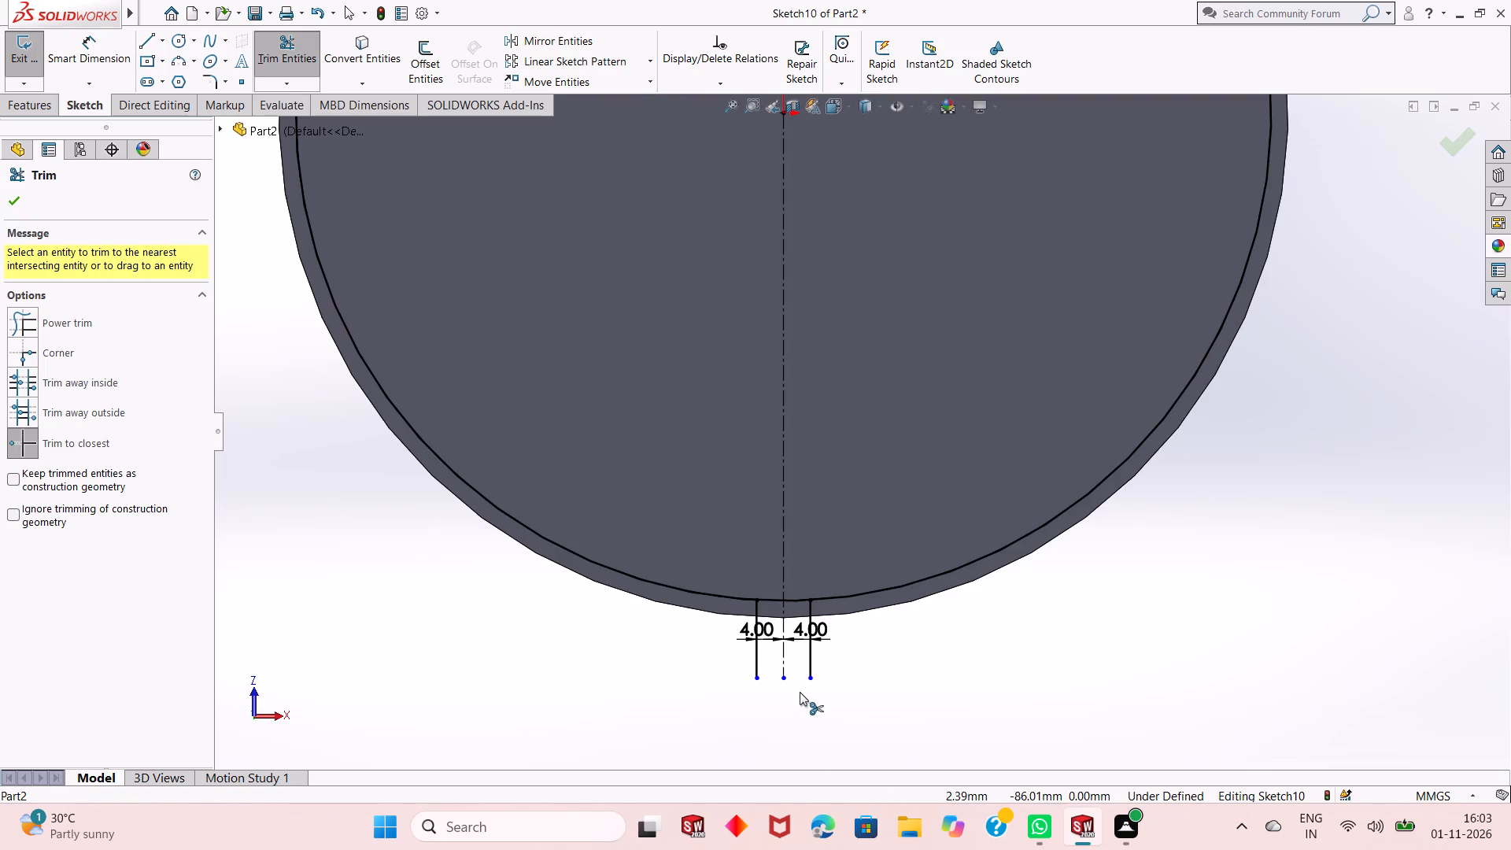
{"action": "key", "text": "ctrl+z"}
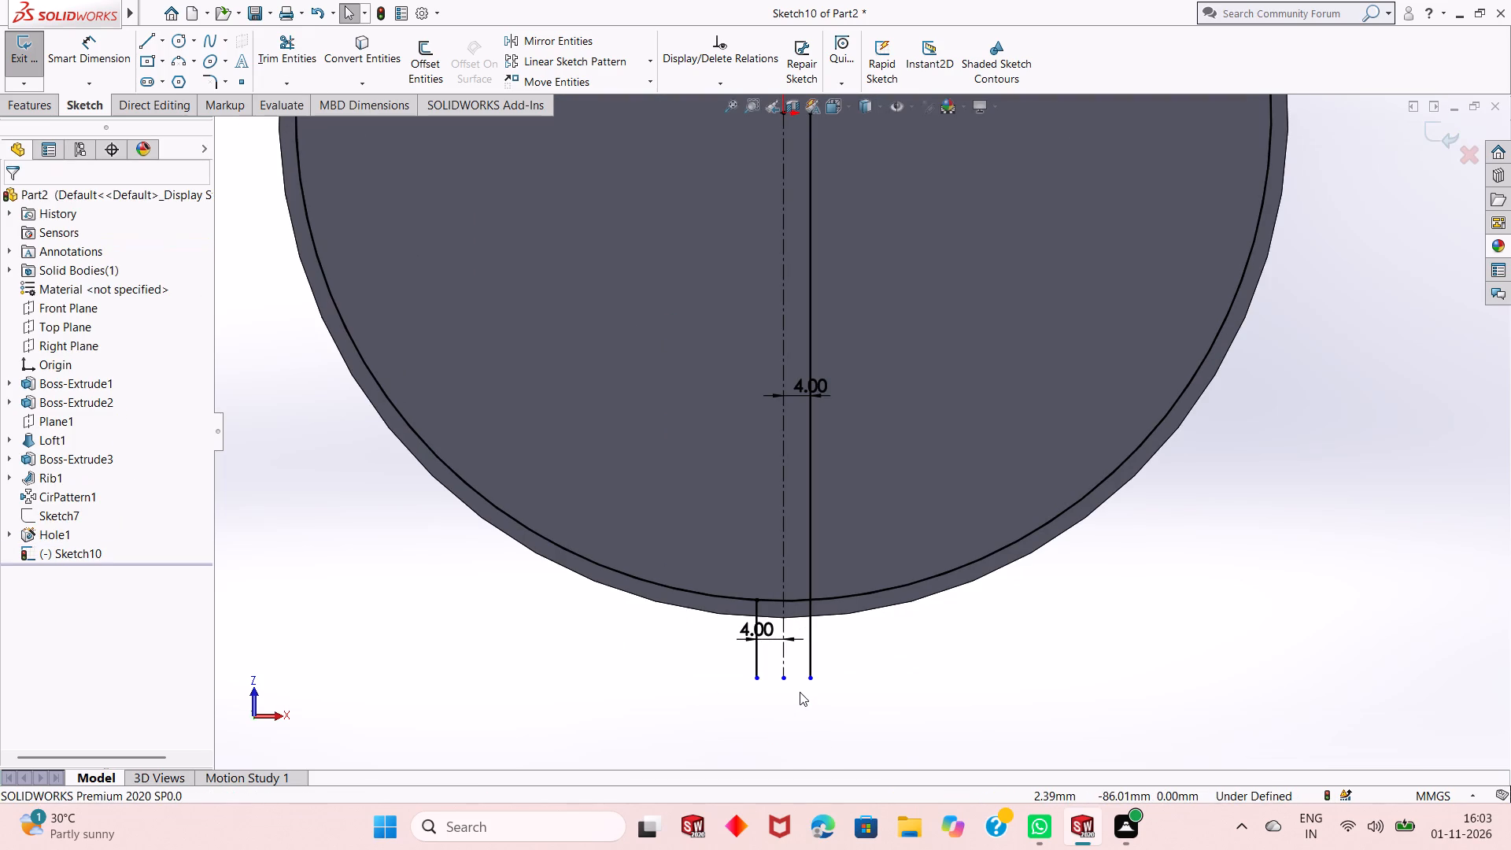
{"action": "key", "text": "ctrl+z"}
Trim both offset lines where they extend beyond the converted circle, keeping the portions inside it.
{"action": "scroll", "coordinate": [926, 570], "scroll_direction": "up", "scroll_amount": 5}
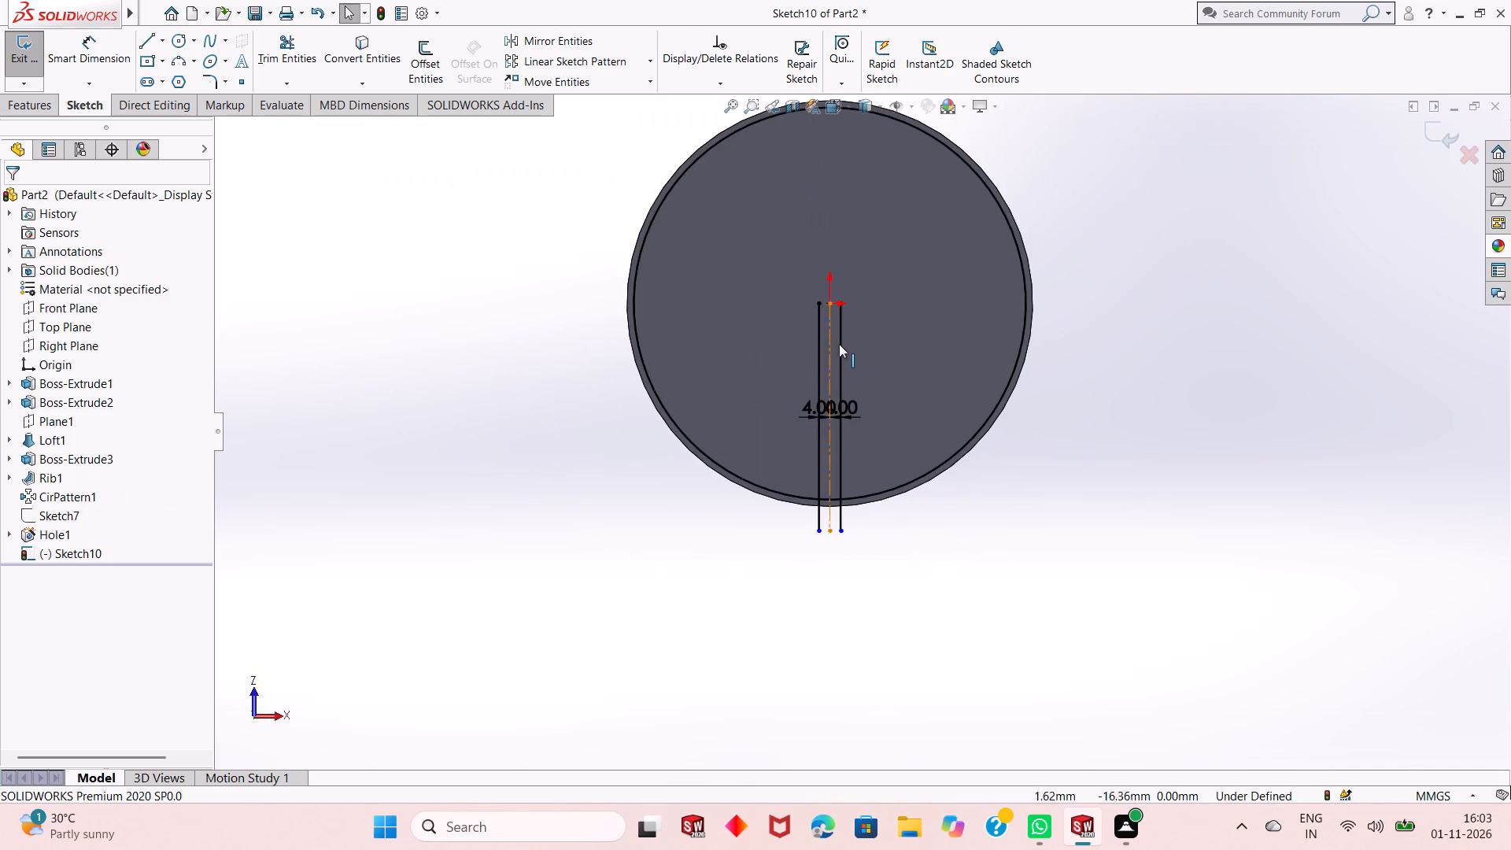
{"action": "scroll", "coordinate": [844, 335], "scroll_direction": "down", "scroll_amount": 2}
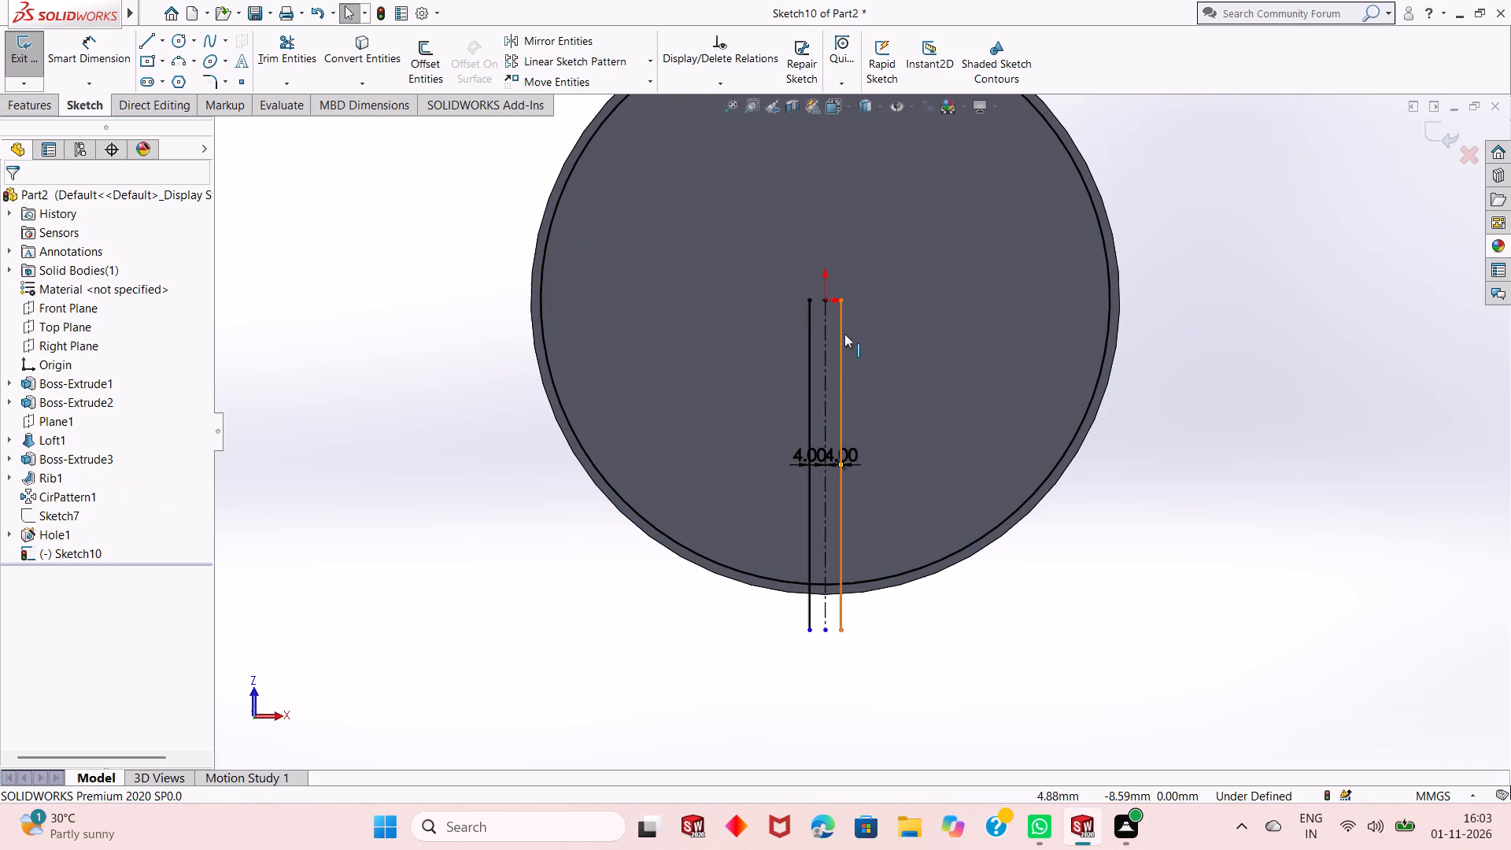
{"action": "scroll", "coordinate": [841, 609], "scroll_direction": "down", "scroll_amount": 2}
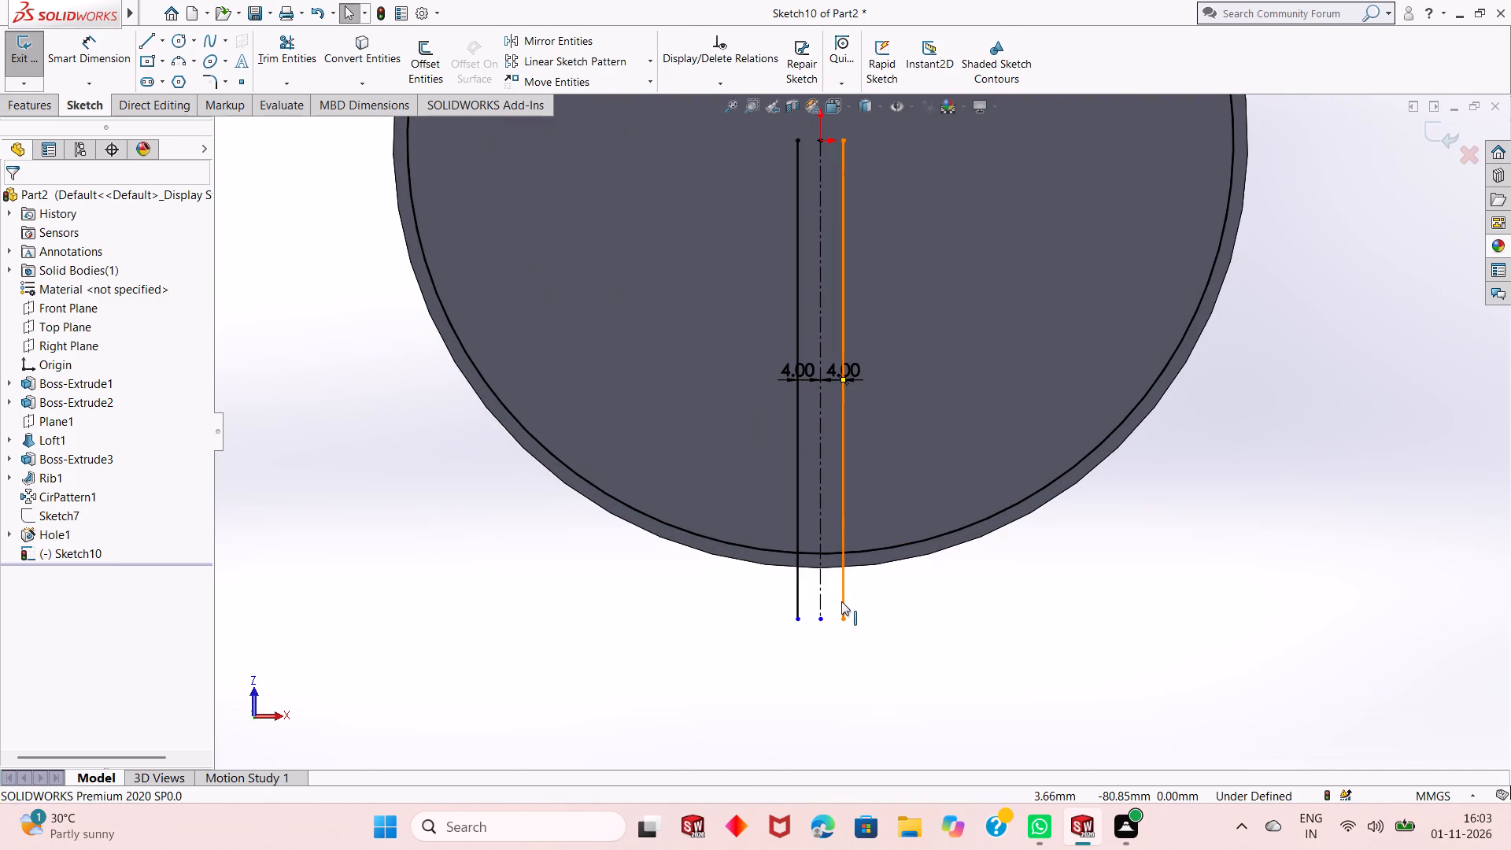
{"action": "left_click", "coordinate": [302, 62]}
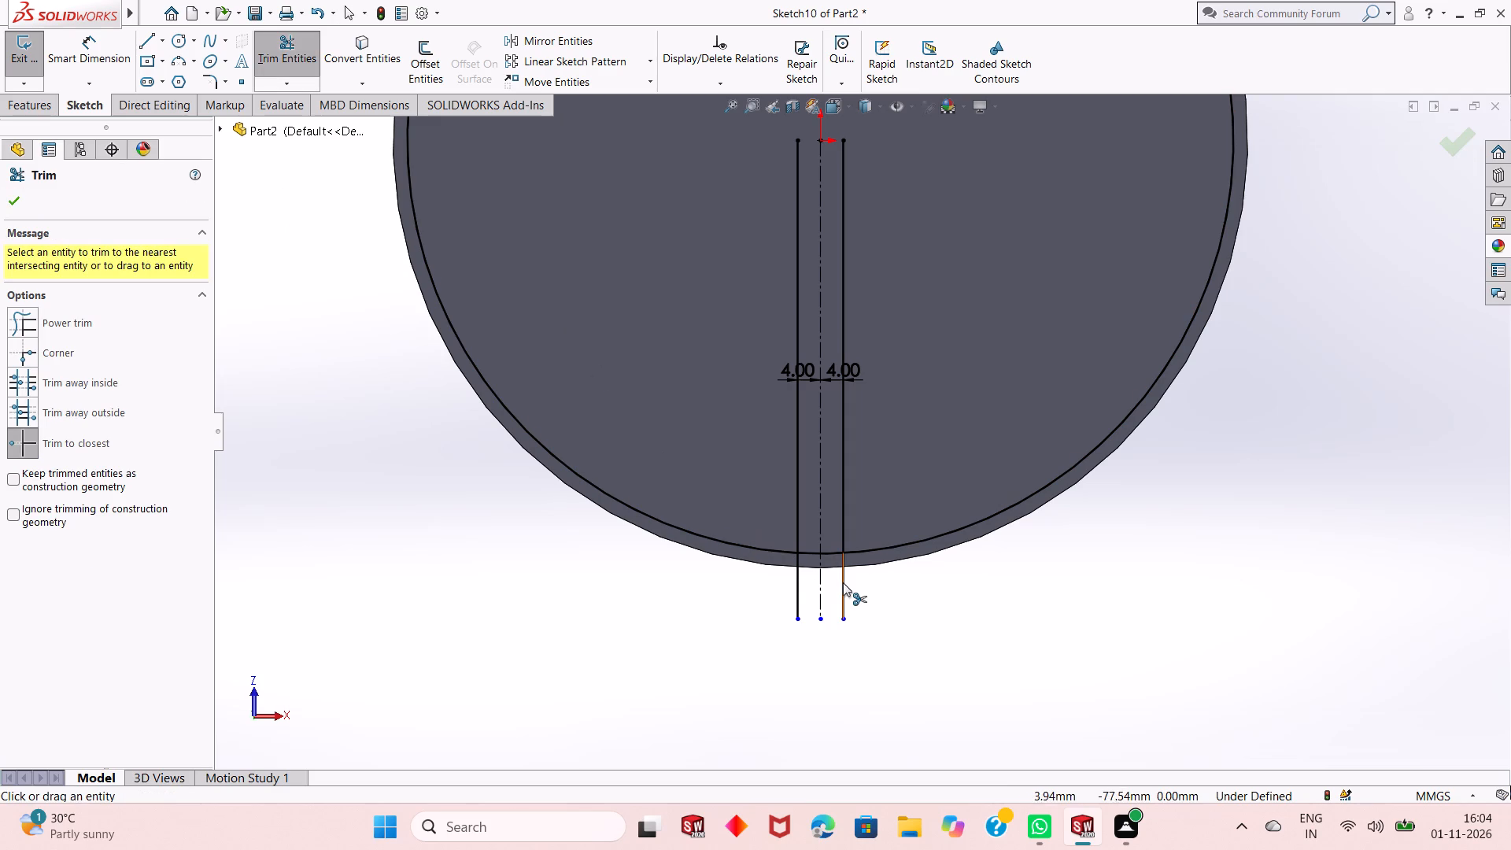
{"action": "left_click", "coordinate": [843, 582]}
{"action": "left_click", "coordinate": [794, 598]}
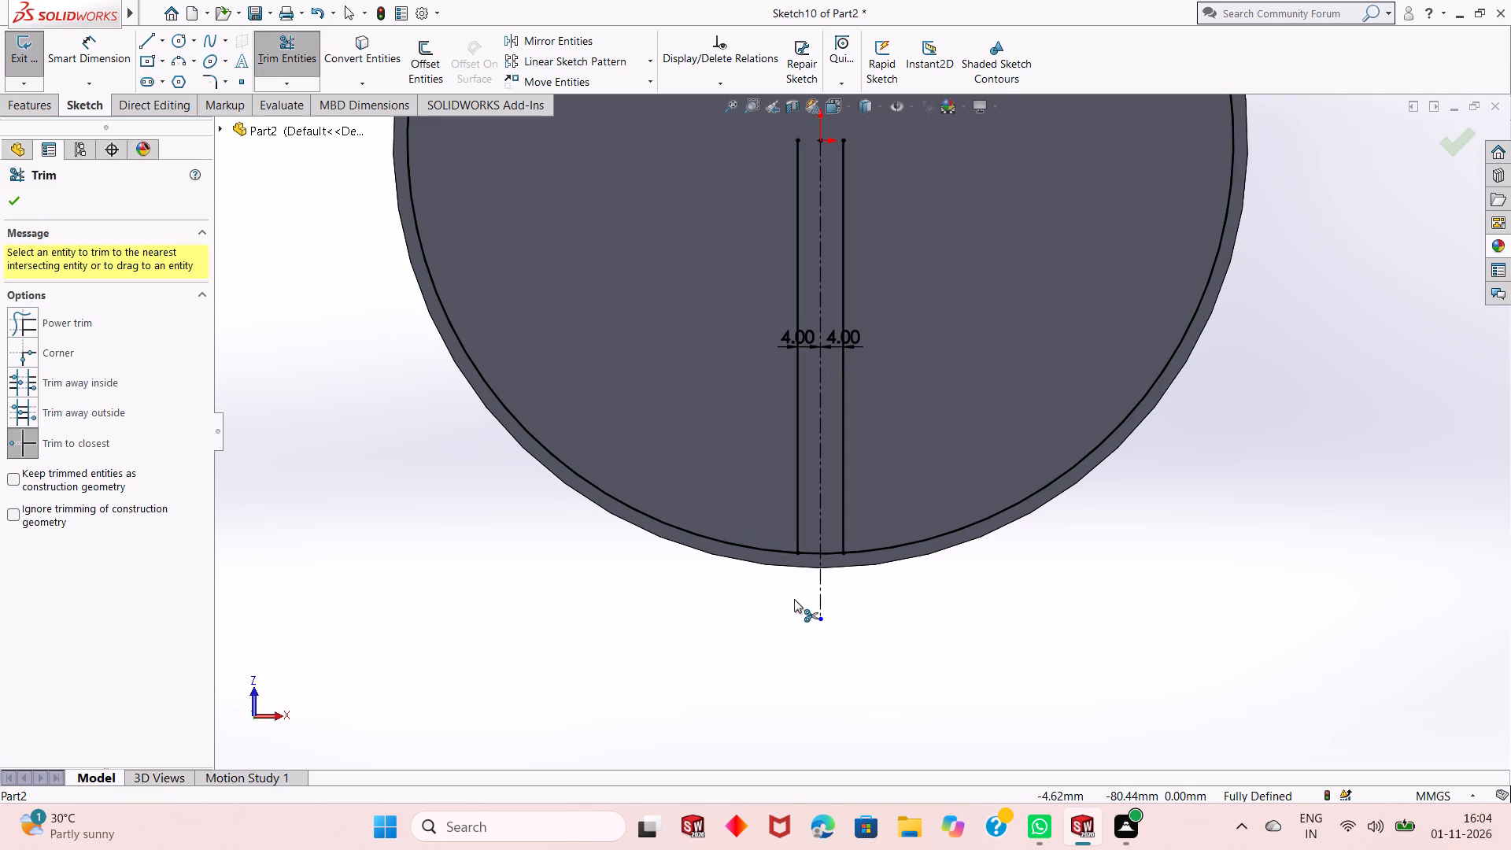
Close the slot profile at its inner end with an 8 mm horizontal line joining the two offset lines through the origin.
{"action": "scroll", "coordinate": [794, 599], "scroll_direction": "up", "scroll_amount": 3}
{"action": "scroll", "coordinate": [834, 266], "scroll_direction": "down", "scroll_amount": 4}
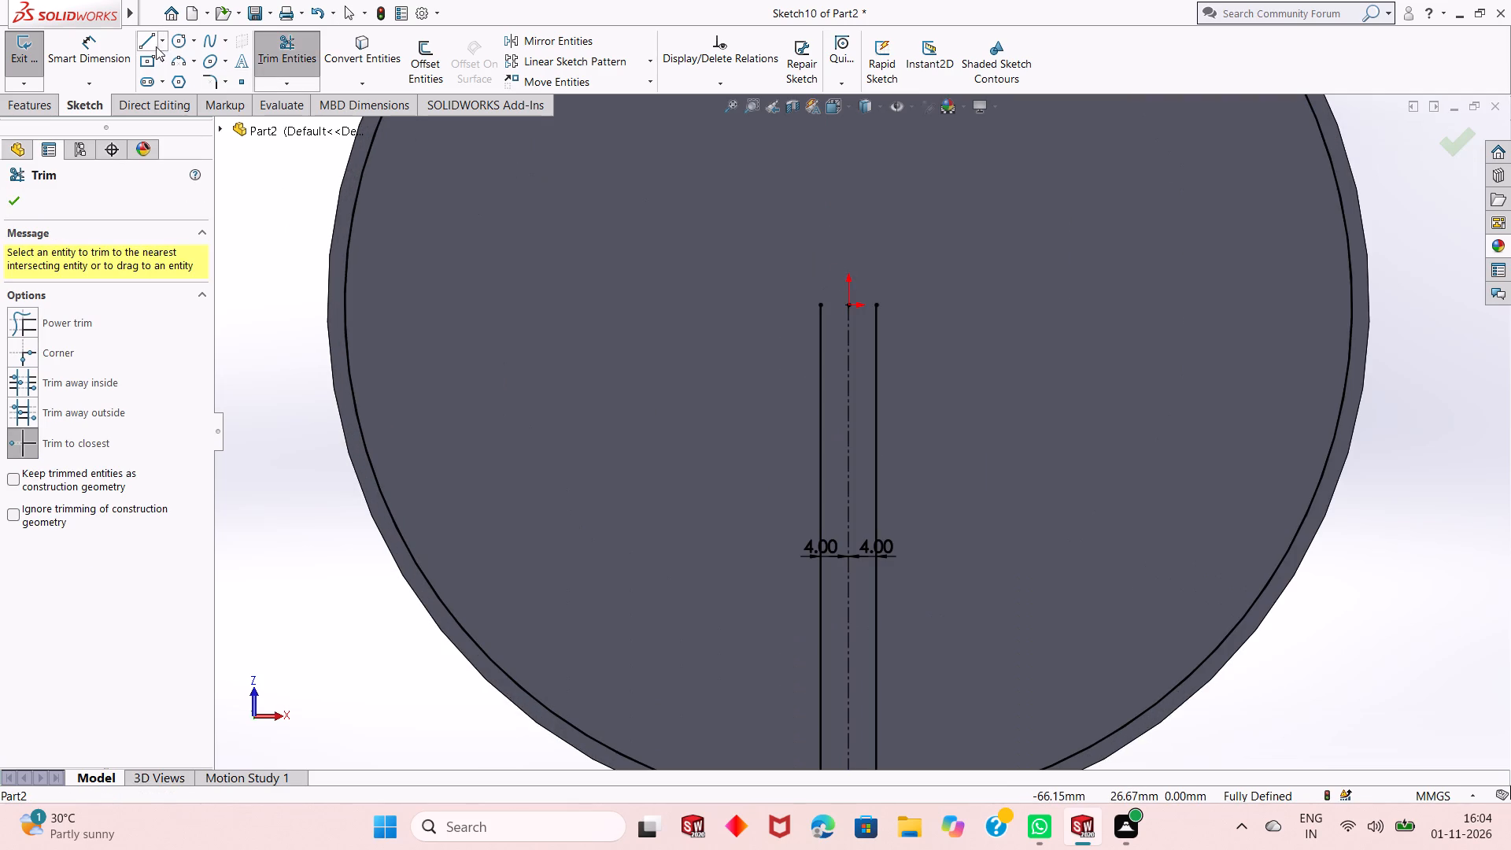
{"action": "left_click", "coordinate": [151, 46]}
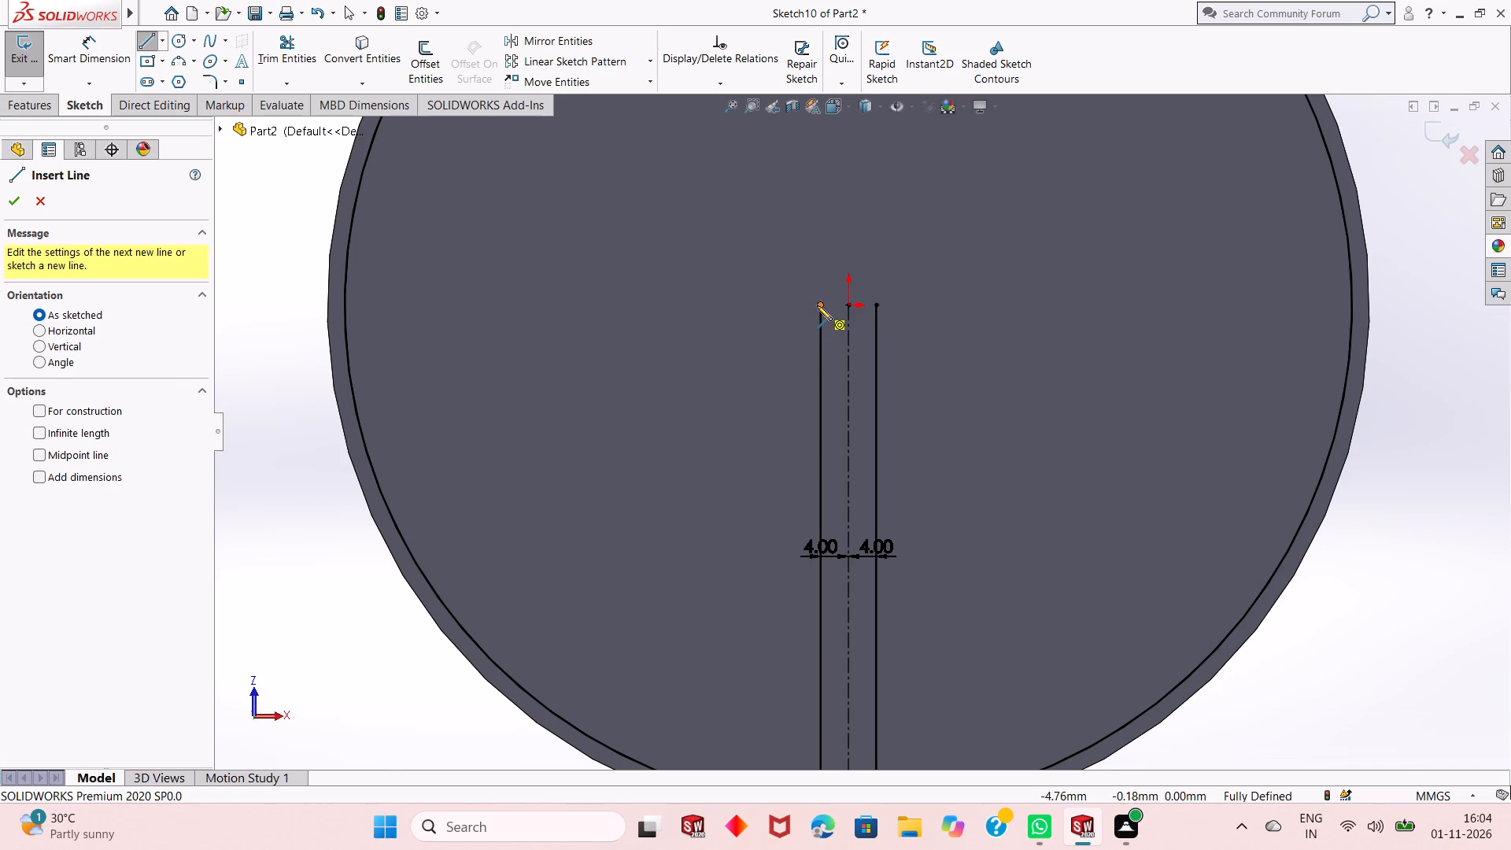
{"action": "left_click", "coordinate": [817, 305]}
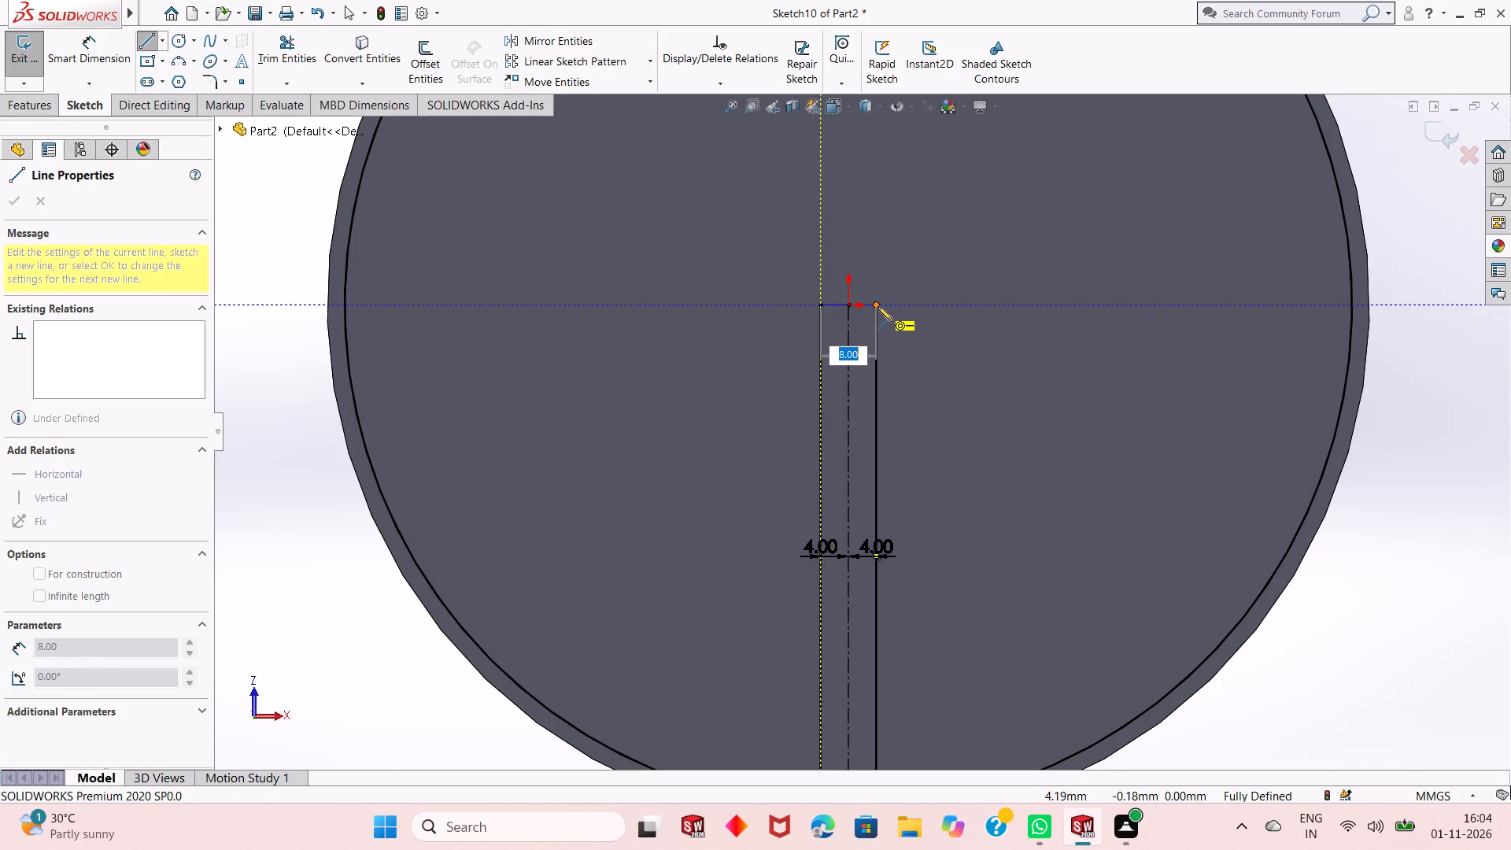
{"action": "left_click", "coordinate": [877, 306]}
{"action": "right_click", "coordinate": [925, 271]}
{"action": "left_click", "coordinate": [956, 282]}
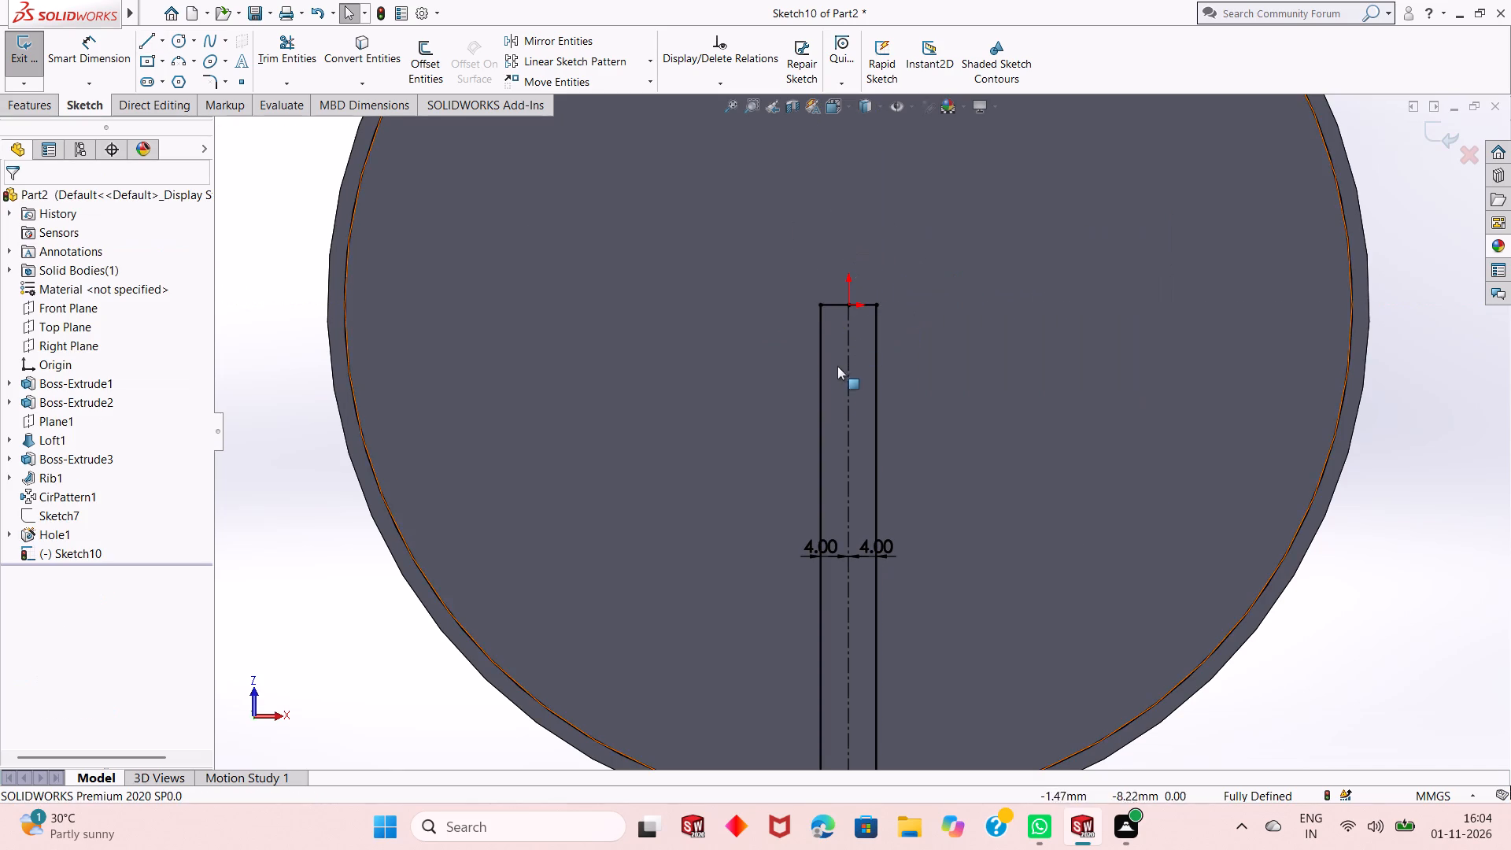
{"action": "scroll", "coordinate": [837, 368], "scroll_direction": "up", "scroll_amount": 5}
{"action": "scroll", "coordinate": [866, 544], "scroll_direction": "down", "scroll_amount": 3}
{"action": "scroll", "coordinate": [866, 533], "scroll_direction": "up", "scroll_amount": 1}
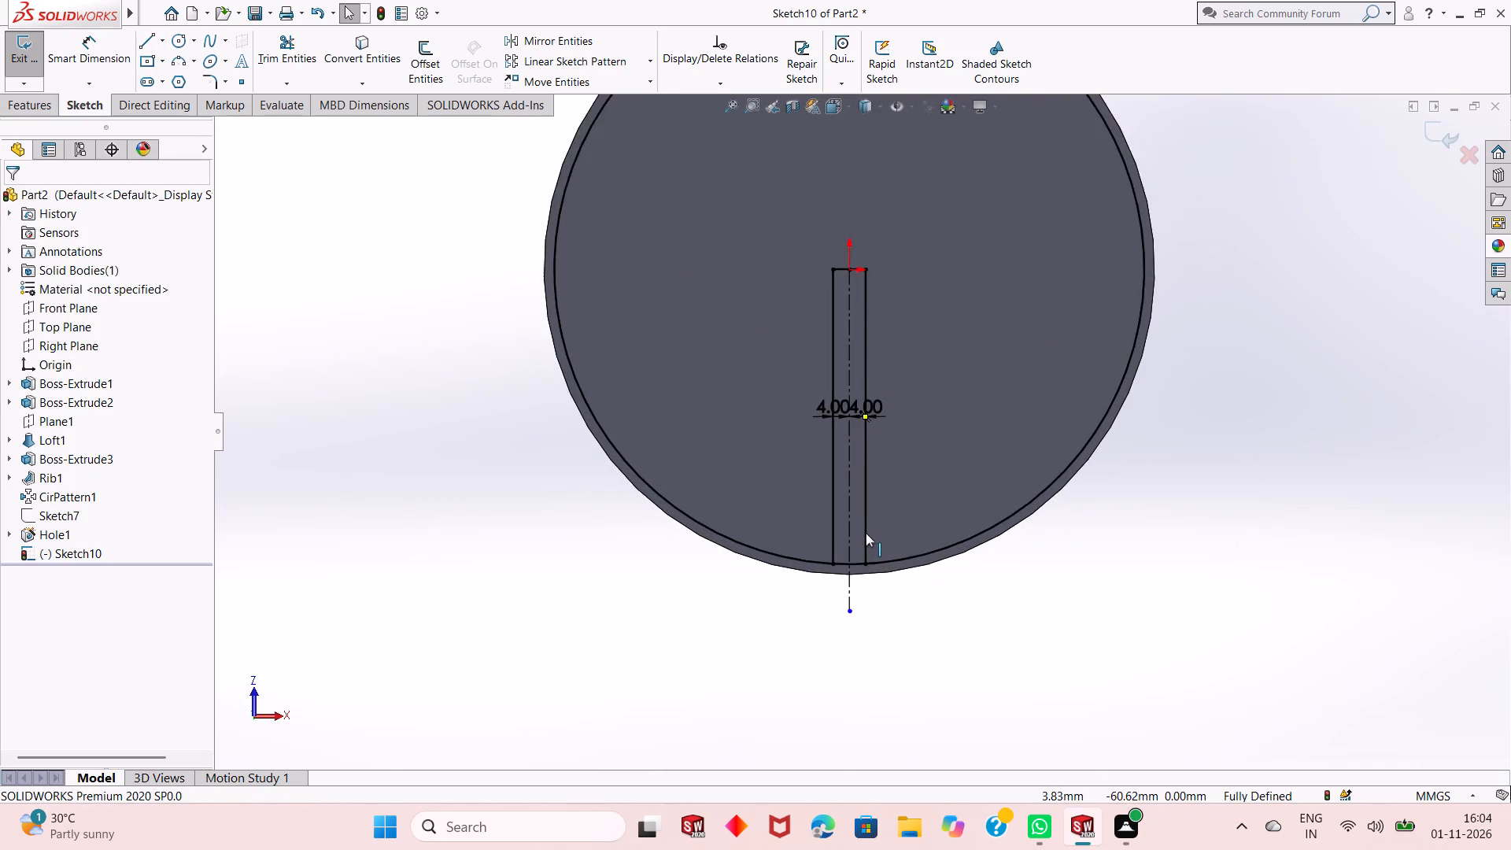
{"action": "scroll", "coordinate": [866, 533], "scroll_direction": "up", "scroll_amount": 1}
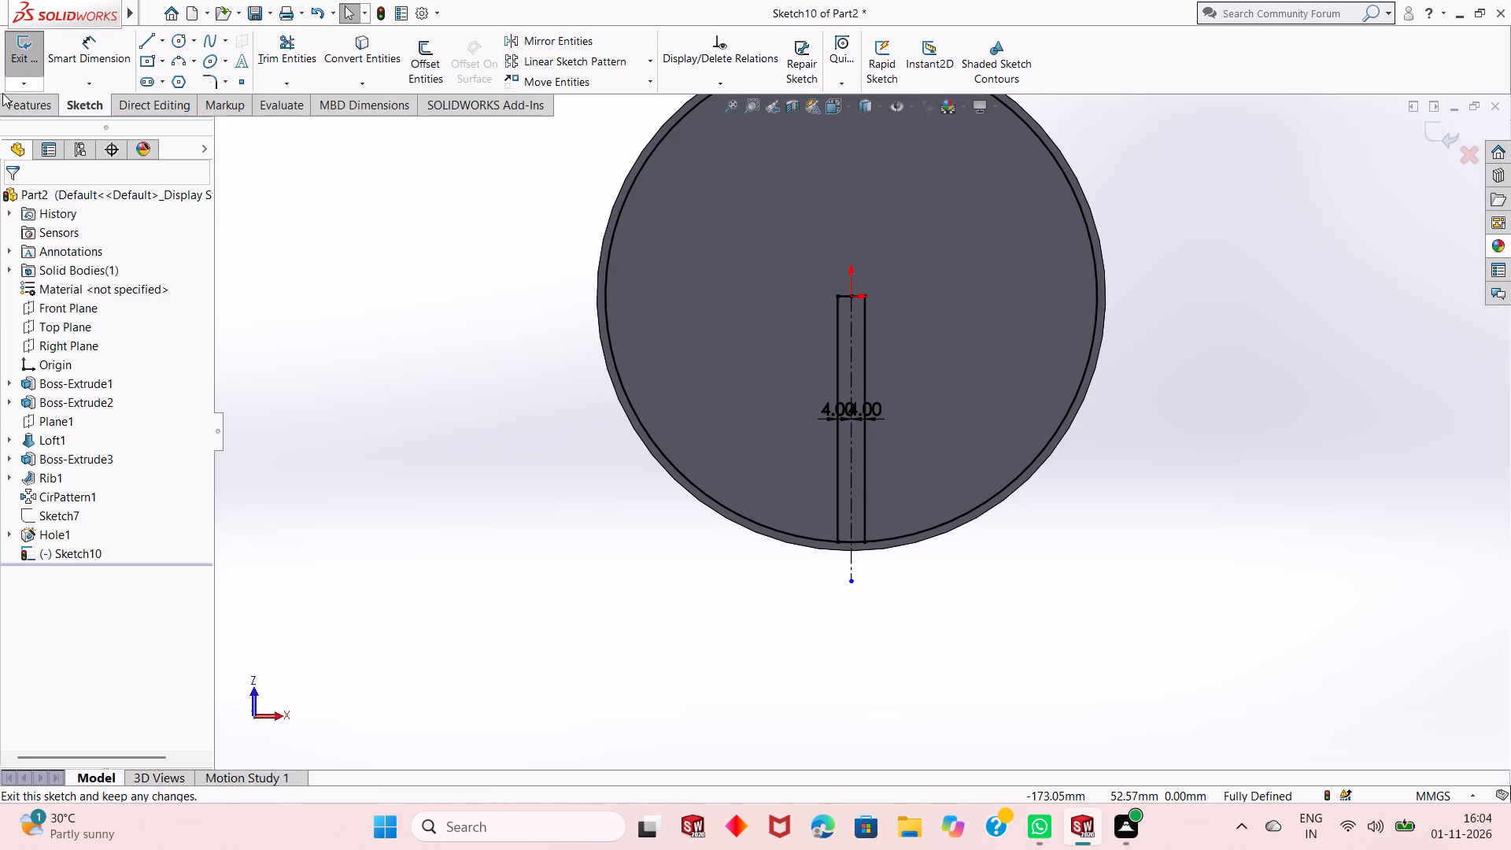
Cut-extrude the slot region between the two offset lines into the underside boss, blind to a depth of 5 mm.
{"action": "left_click", "coordinate": [20, 103]}
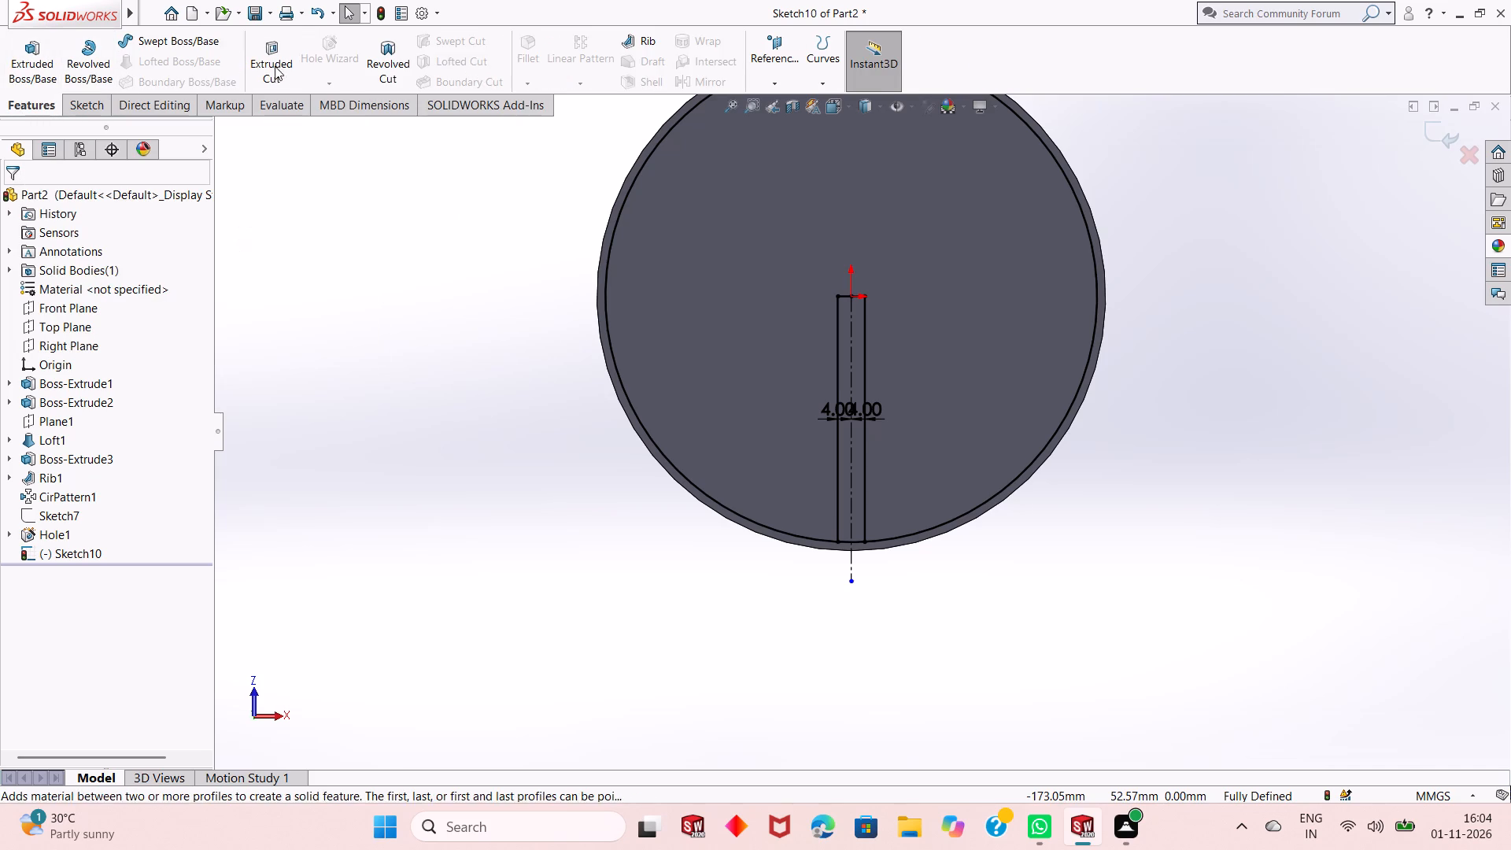
{"action": "left_click", "coordinate": [279, 66]}
{"action": "middle_click_drag", "start_coordinate": [620, 291], "coordinate": [663, 305]}
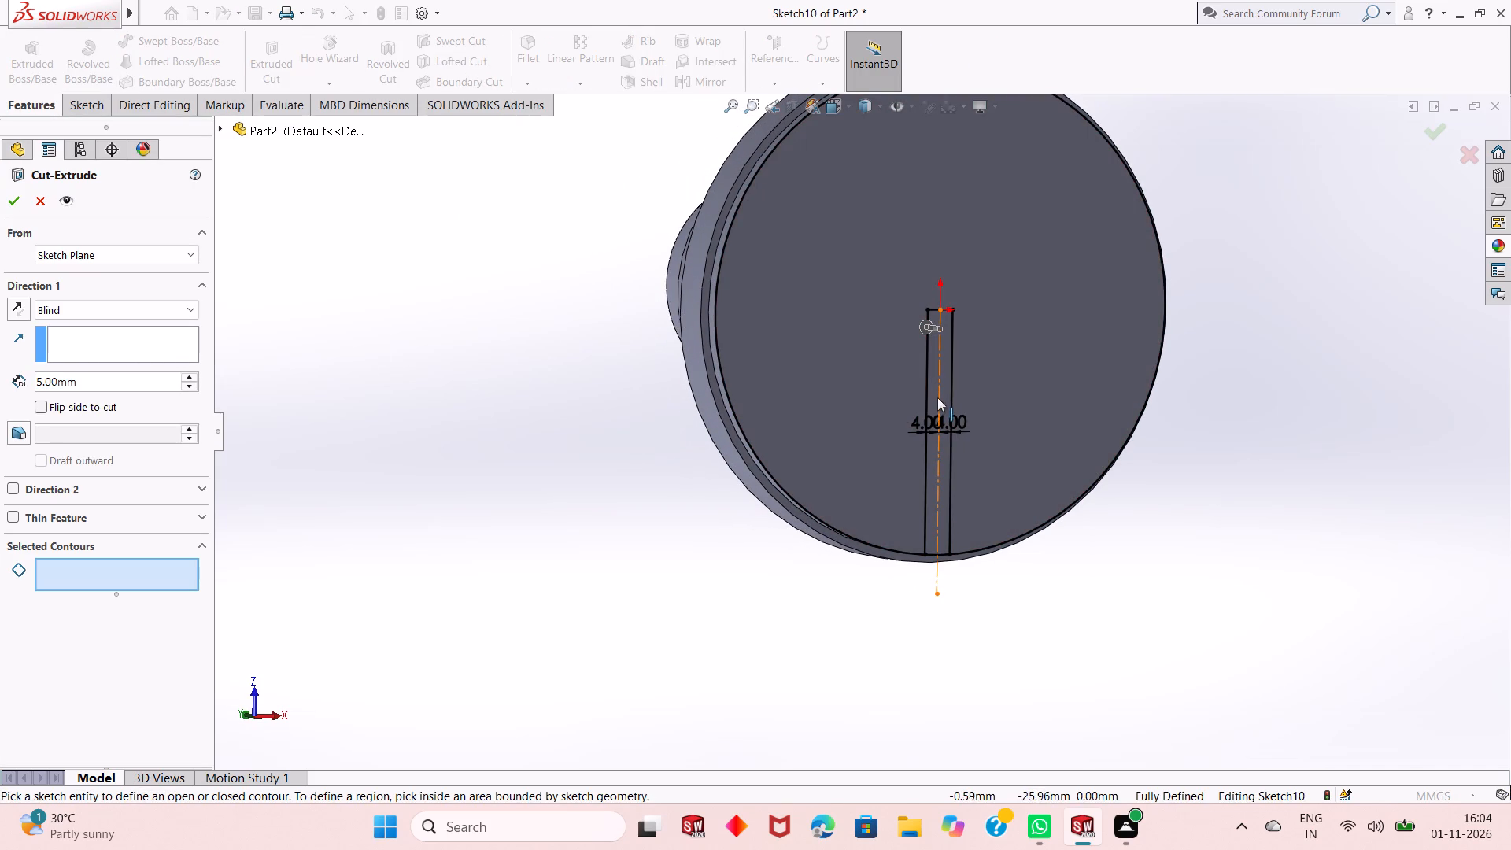
{"action": "left_click", "coordinate": [932, 416]}
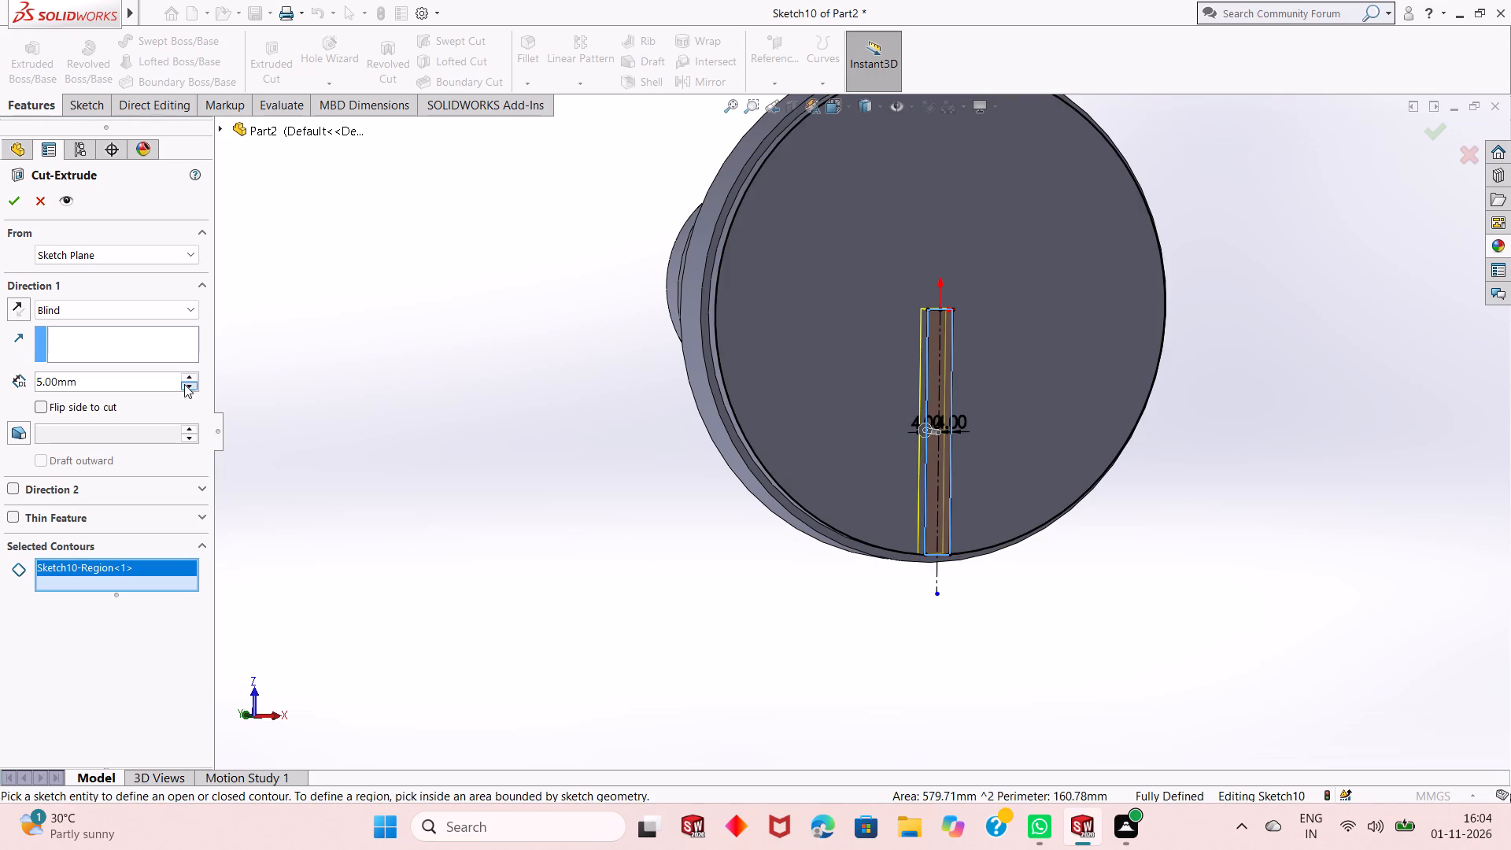
{"action": "left_click", "coordinate": [17, 199]}
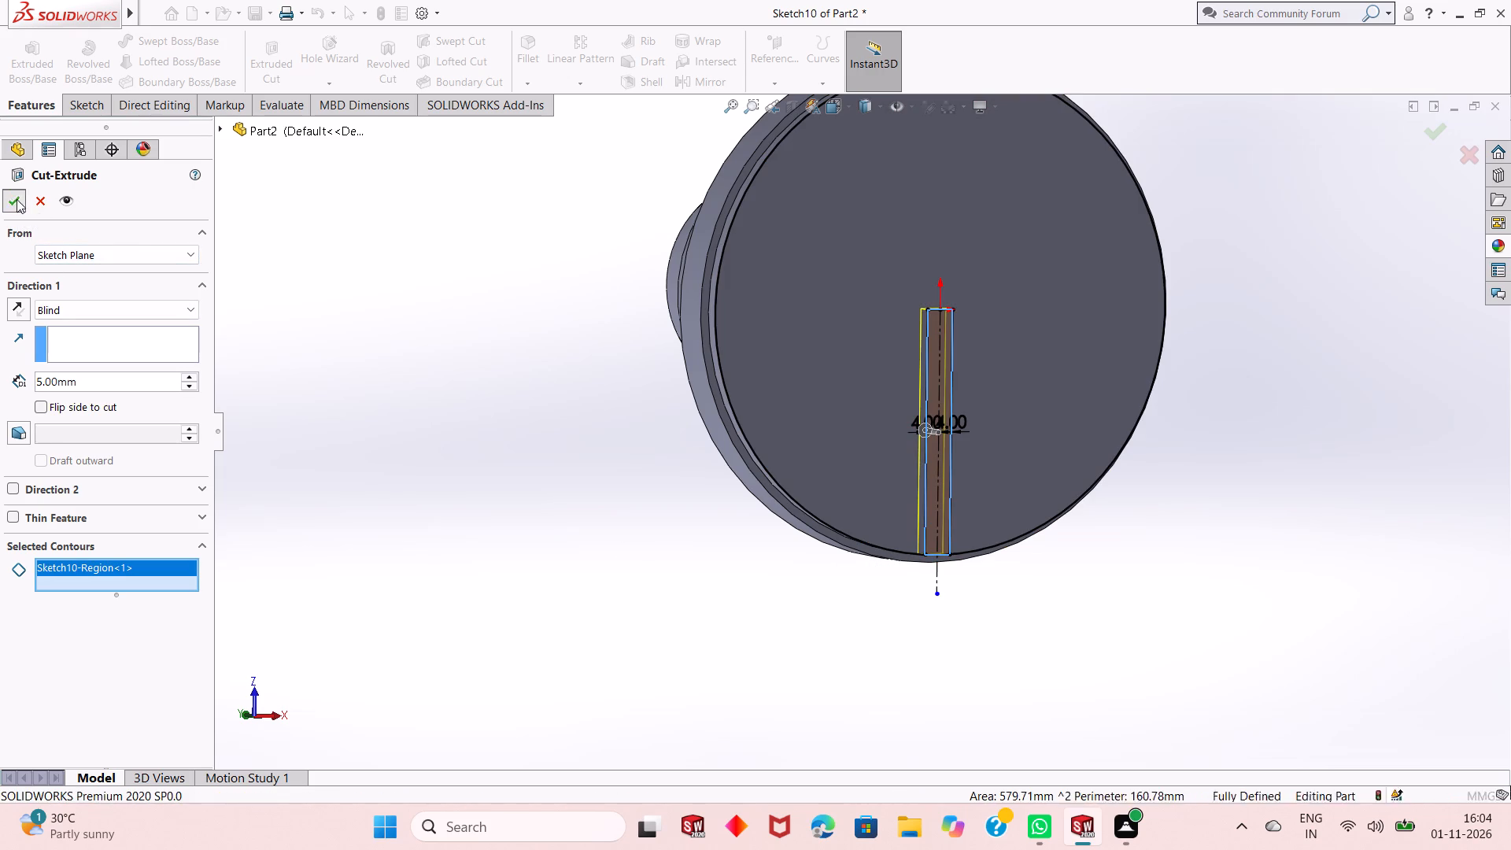
{"action": "left_click", "coordinate": [549, 473]}
Circular-pattern the radial slot cut about the underside boss face, with 6 equally spaced instances over 360 degrees.
{"action": "middle_click_drag", "start_coordinate": [572, 358], "coordinate": [616, 418]}
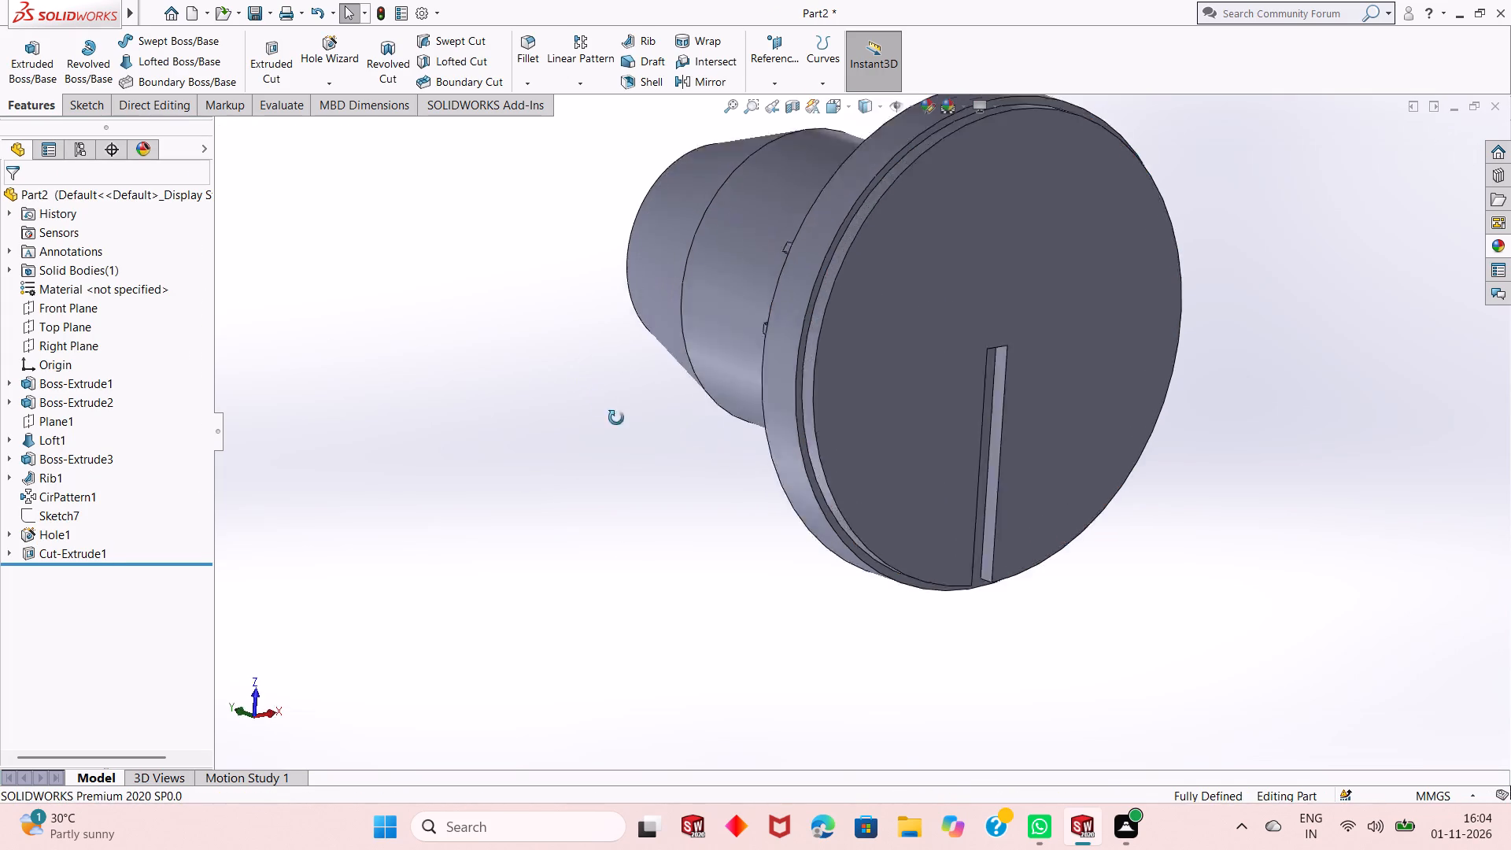
{"action": "middle_click_drag", "start_coordinate": [616, 418], "coordinate": [812, 275]}
{"action": "middle_click_drag", "start_coordinate": [809, 278], "coordinate": [509, 260]}
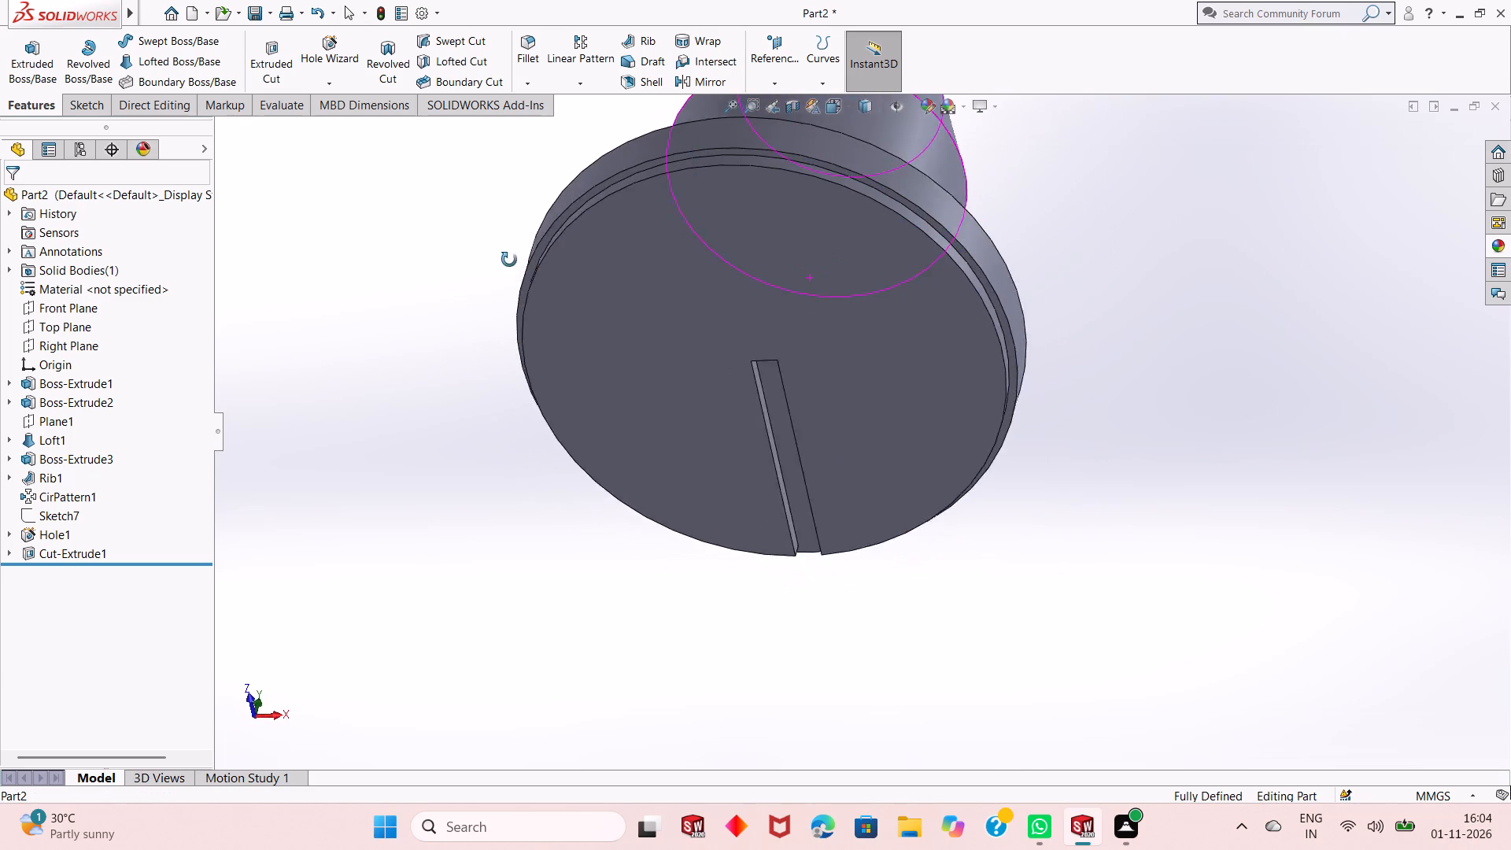
{"action": "middle_click_drag", "start_coordinate": [509, 260], "coordinate": [541, 286]}
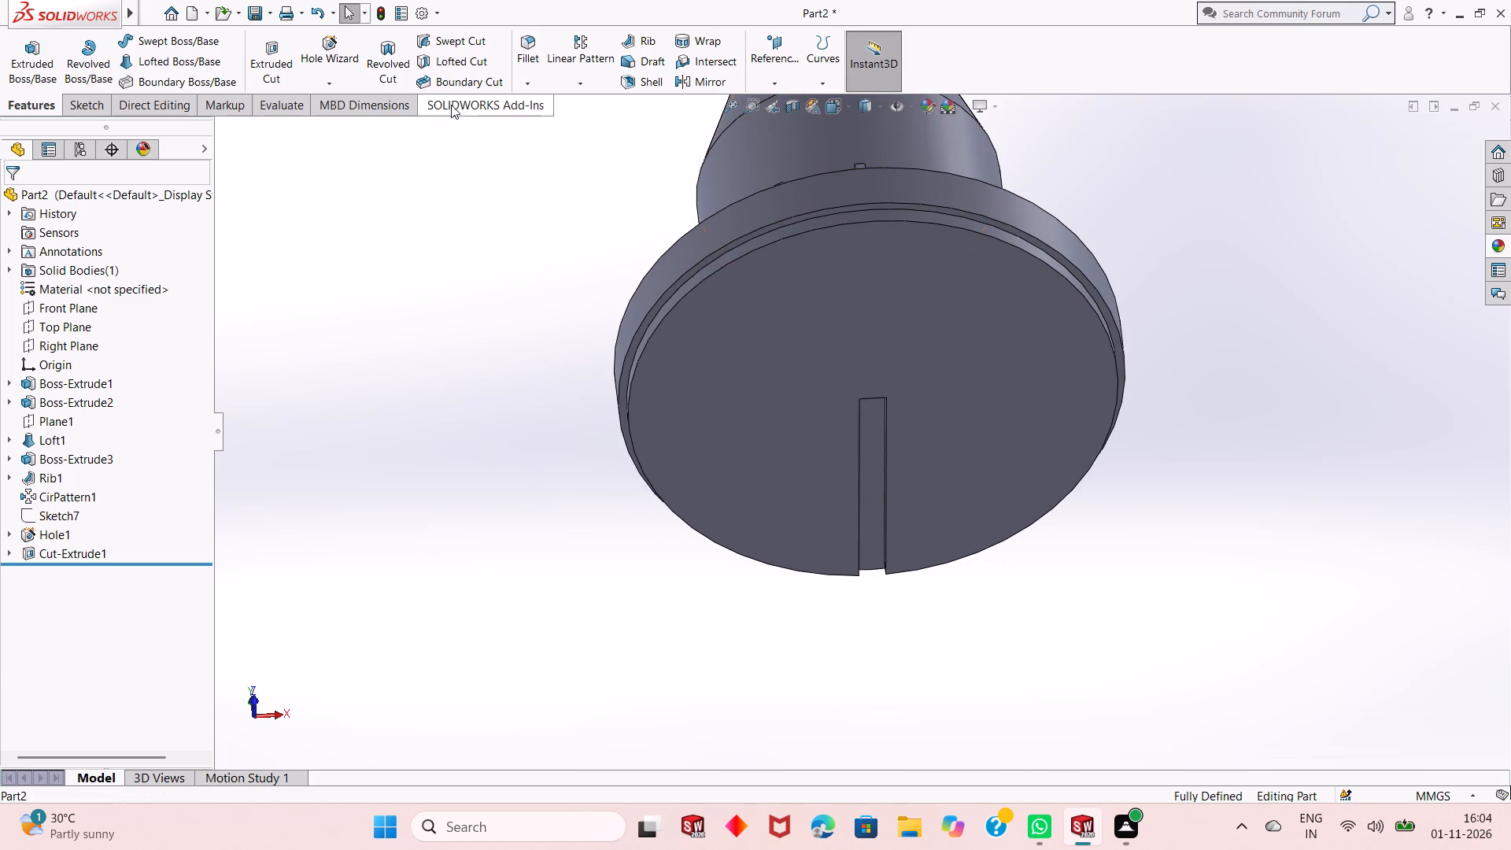
{"action": "left_click", "coordinate": [595, 86]}
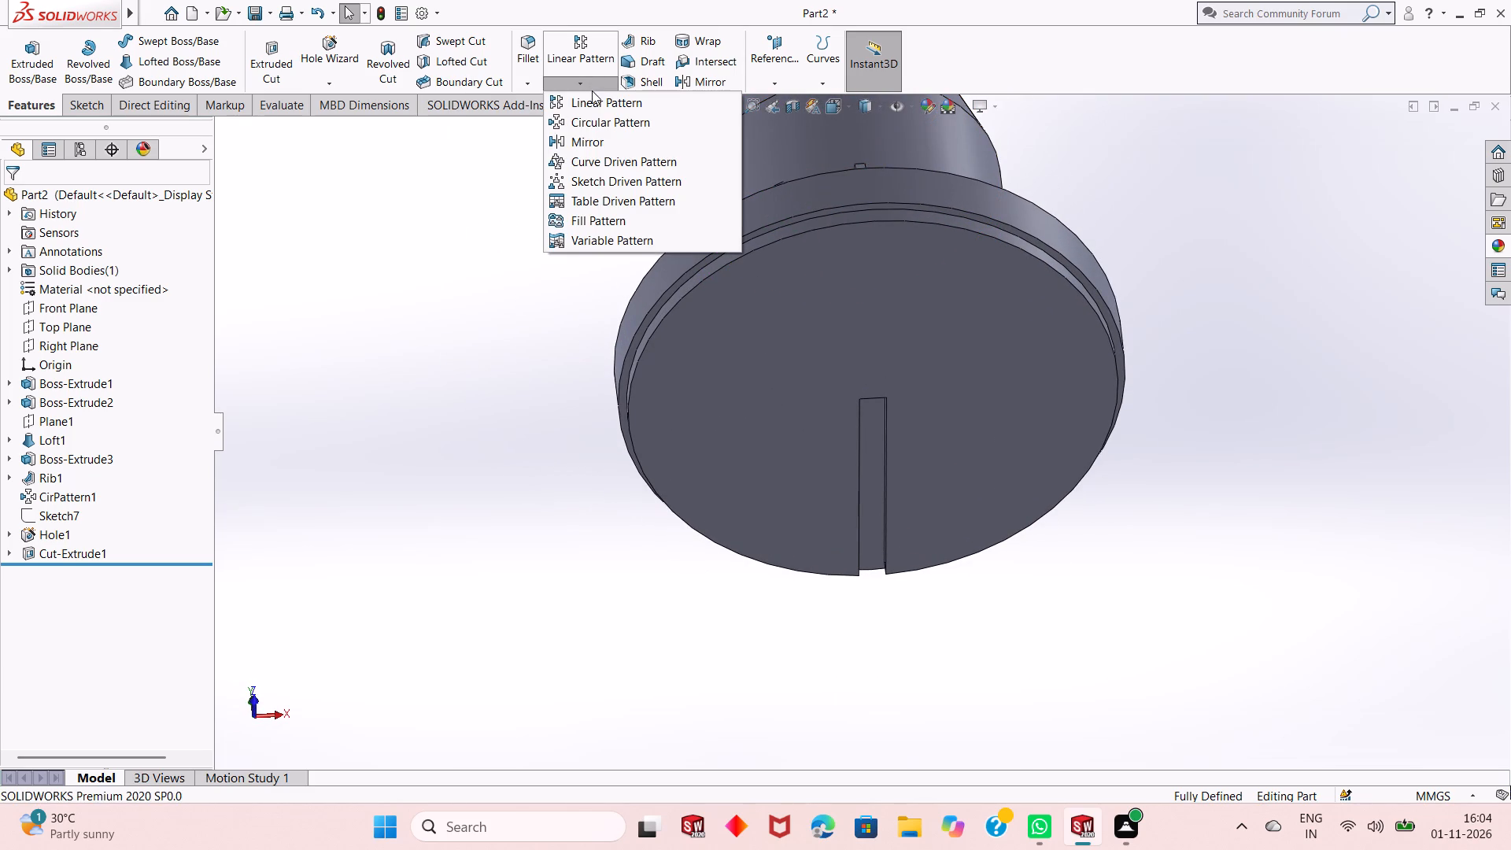
{"action": "left_click", "coordinate": [607, 119]}
{"action": "left_click", "coordinate": [893, 296]}
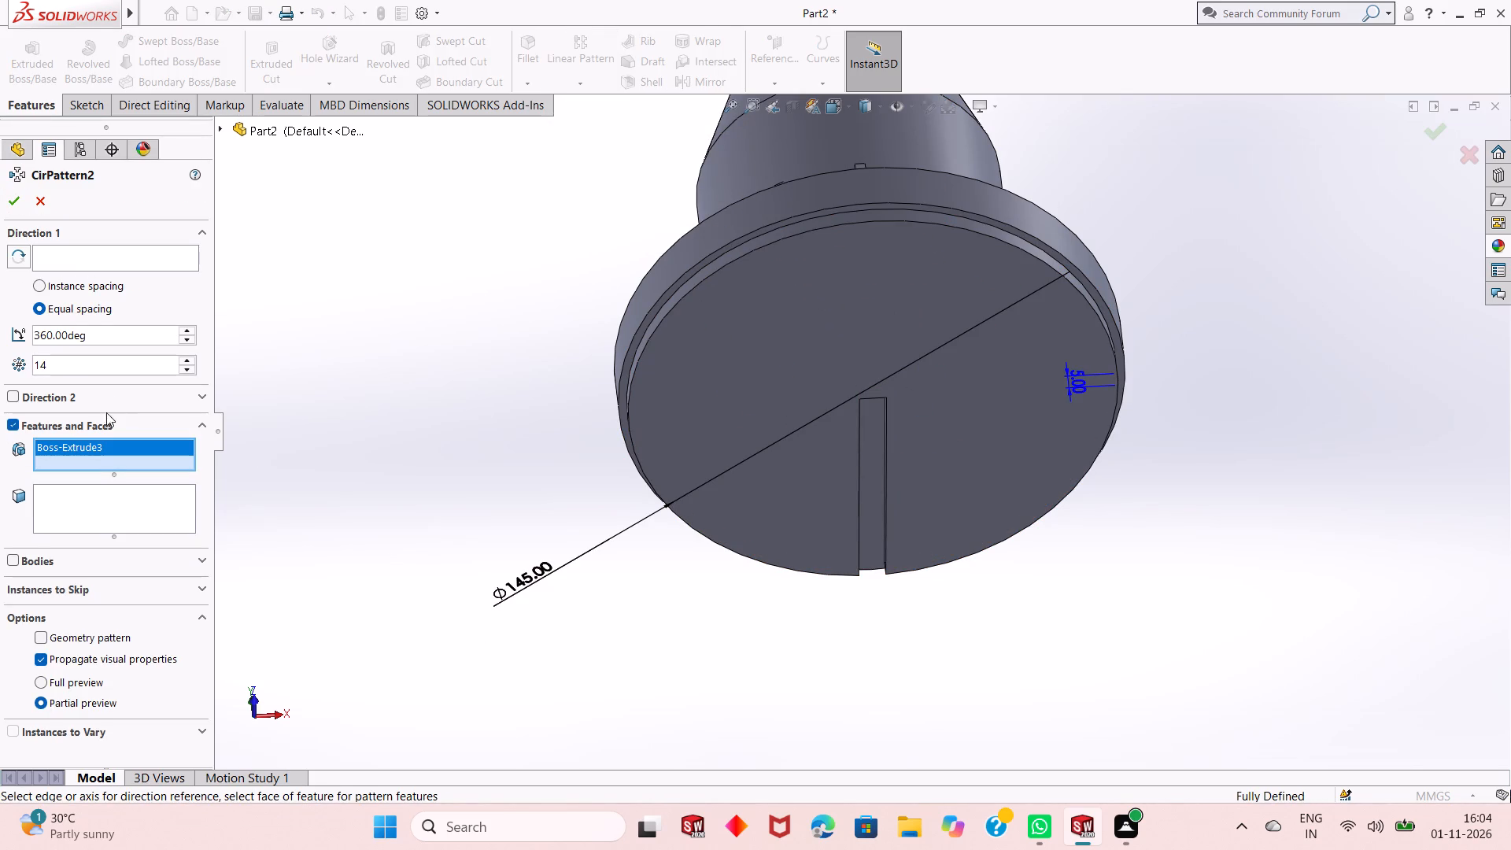
{"action": "right_click", "coordinate": [97, 445]}
{"action": "left_click", "coordinate": [131, 475]}
{"action": "middle_click_drag", "start_coordinate": [732, 652], "coordinate": [730, 630]}
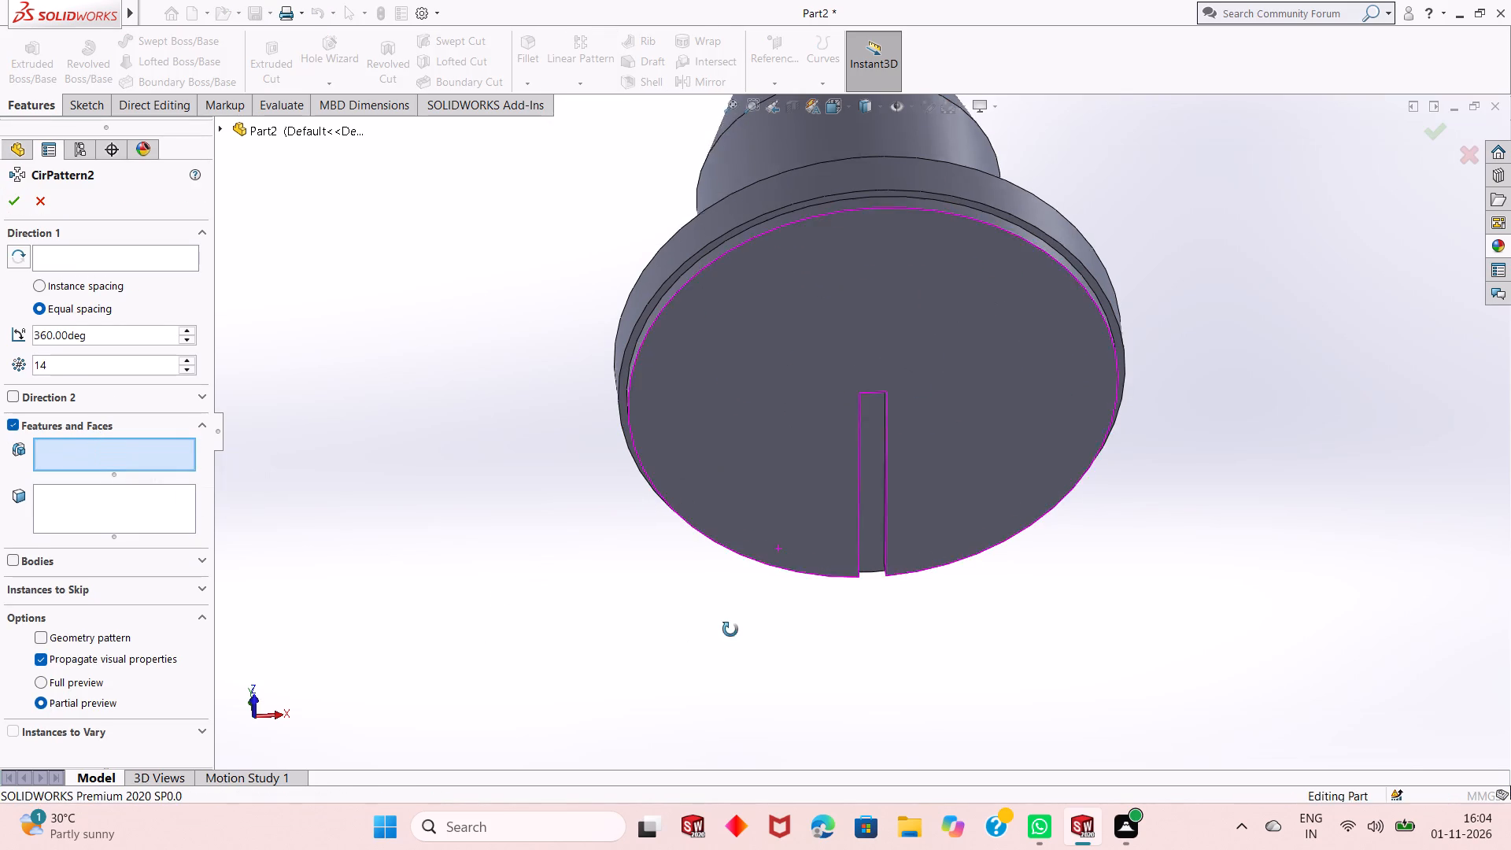
{"action": "middle_click_drag", "start_coordinate": [730, 630], "coordinate": [725, 539]}
{"action": "middle_click_drag", "start_coordinate": [729, 519], "coordinate": [943, 453]}
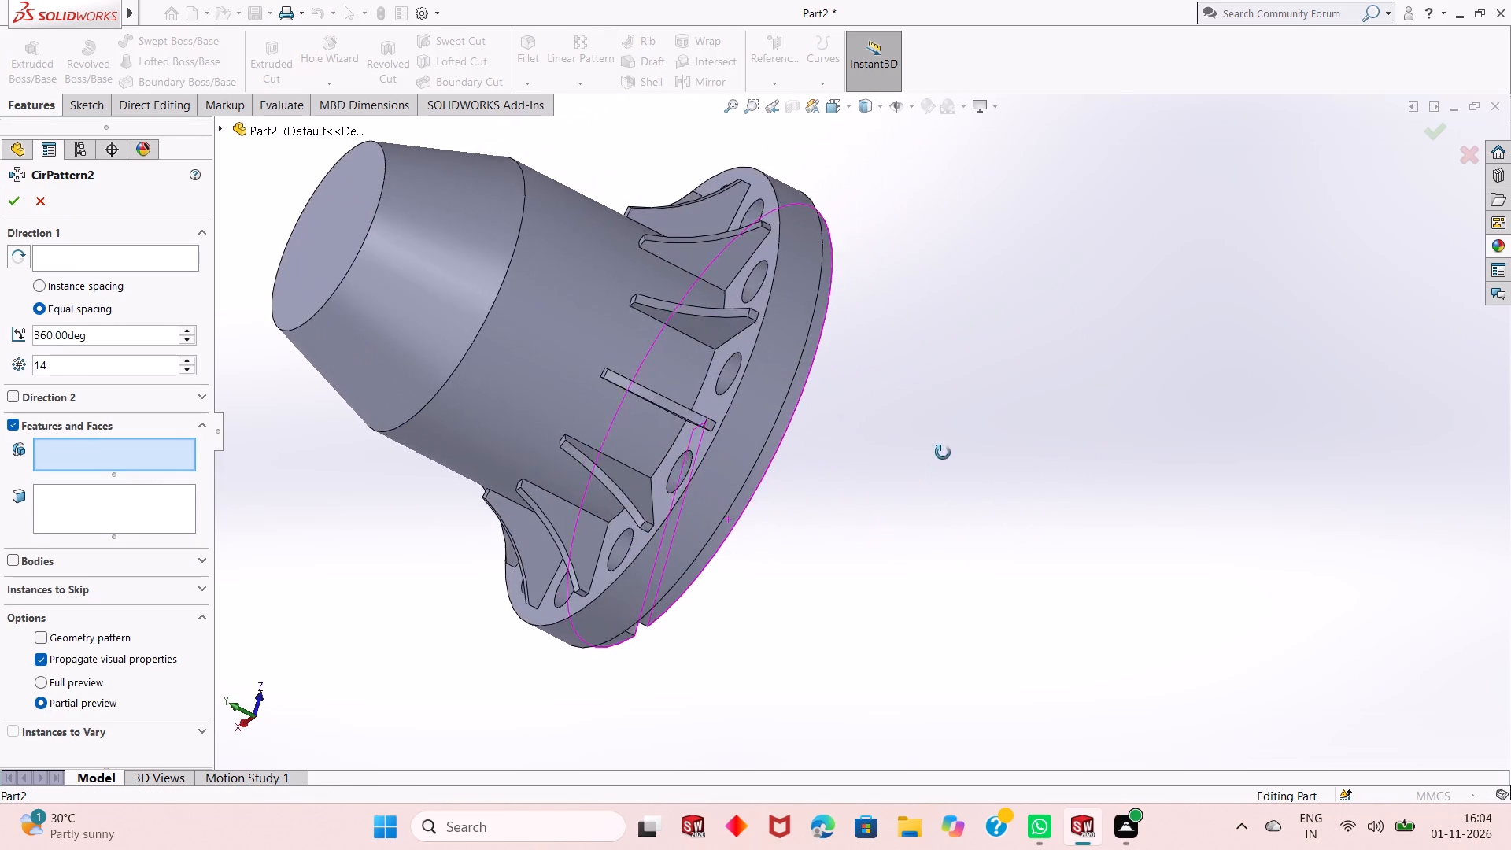
{"action": "middle_click_drag", "start_coordinate": [943, 453], "coordinate": [973, 416]}
{"action": "middle_click_drag", "start_coordinate": [859, 434], "coordinate": [744, 452]}
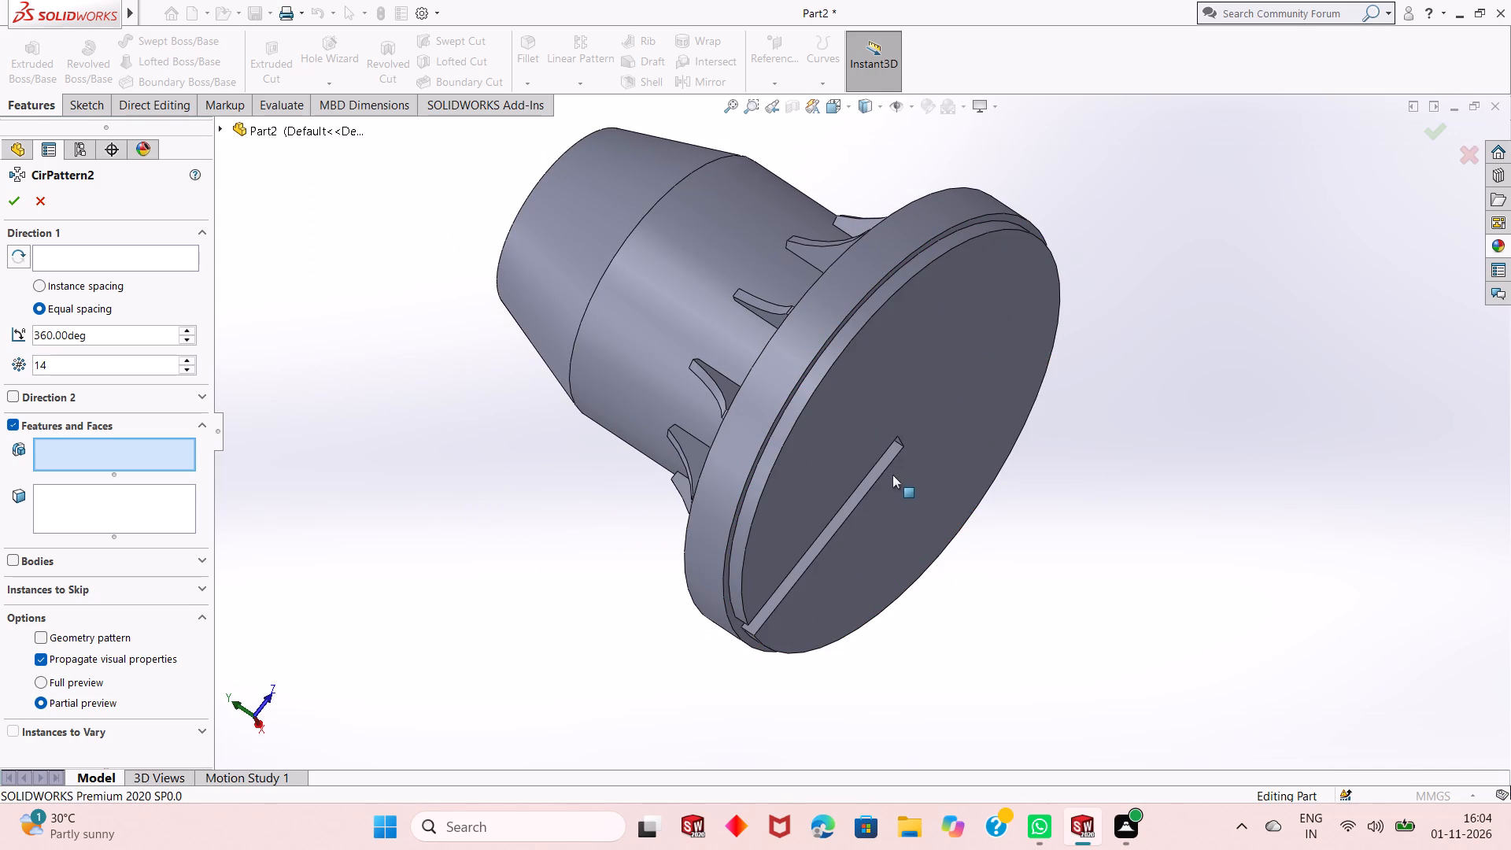
{"action": "left_click", "coordinate": [874, 477]}
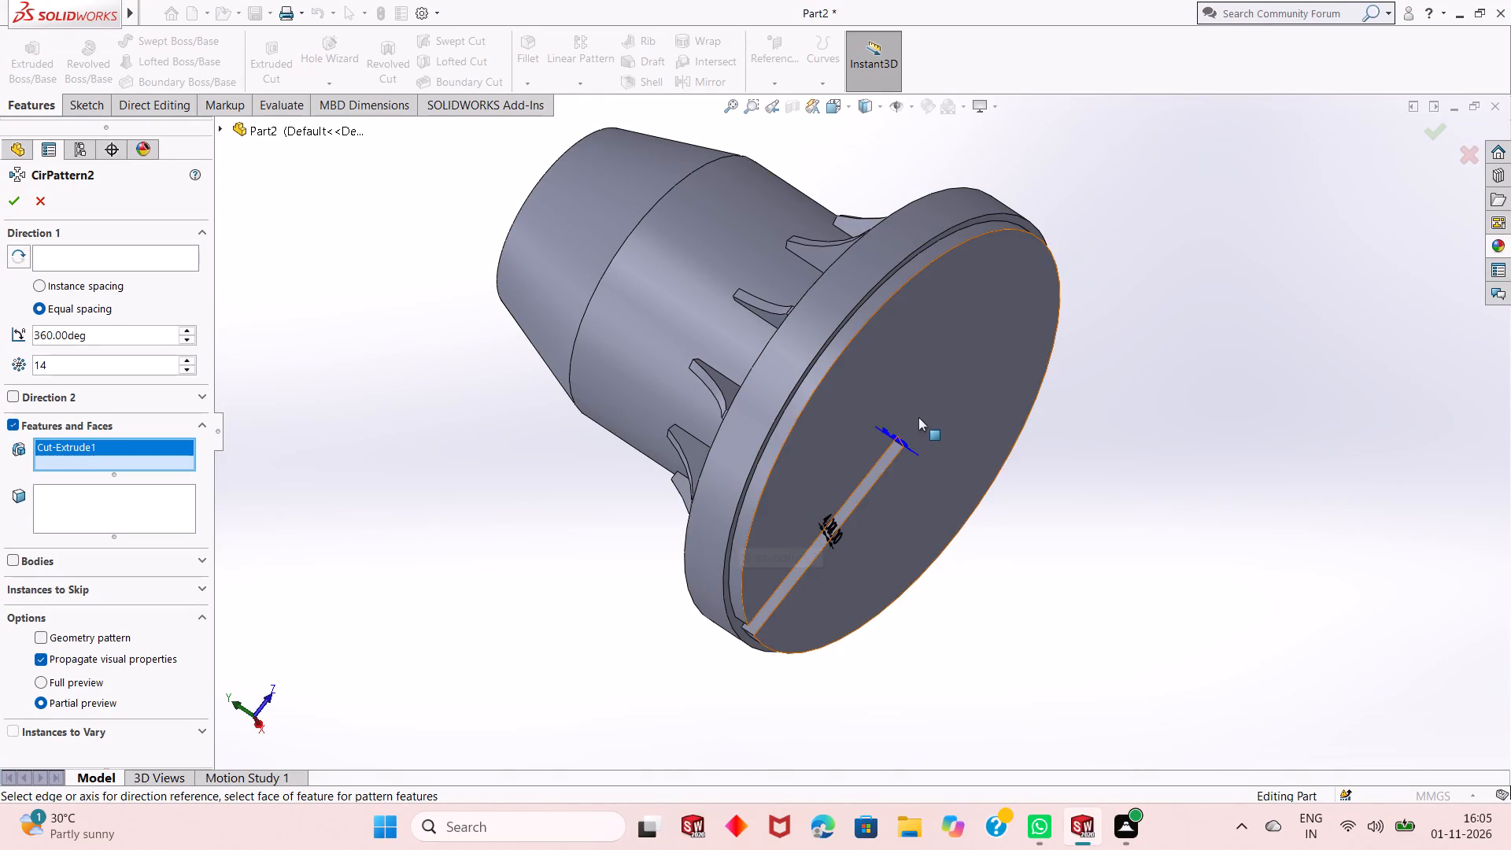
{"action": "middle_click_drag", "start_coordinate": [919, 417], "coordinate": [873, 428]}
{"action": "scroll", "coordinate": [859, 428], "scroll_direction": "up", "scroll_amount": 1}
{"action": "scroll", "coordinate": [853, 382], "scroll_direction": "down", "scroll_amount": 2}
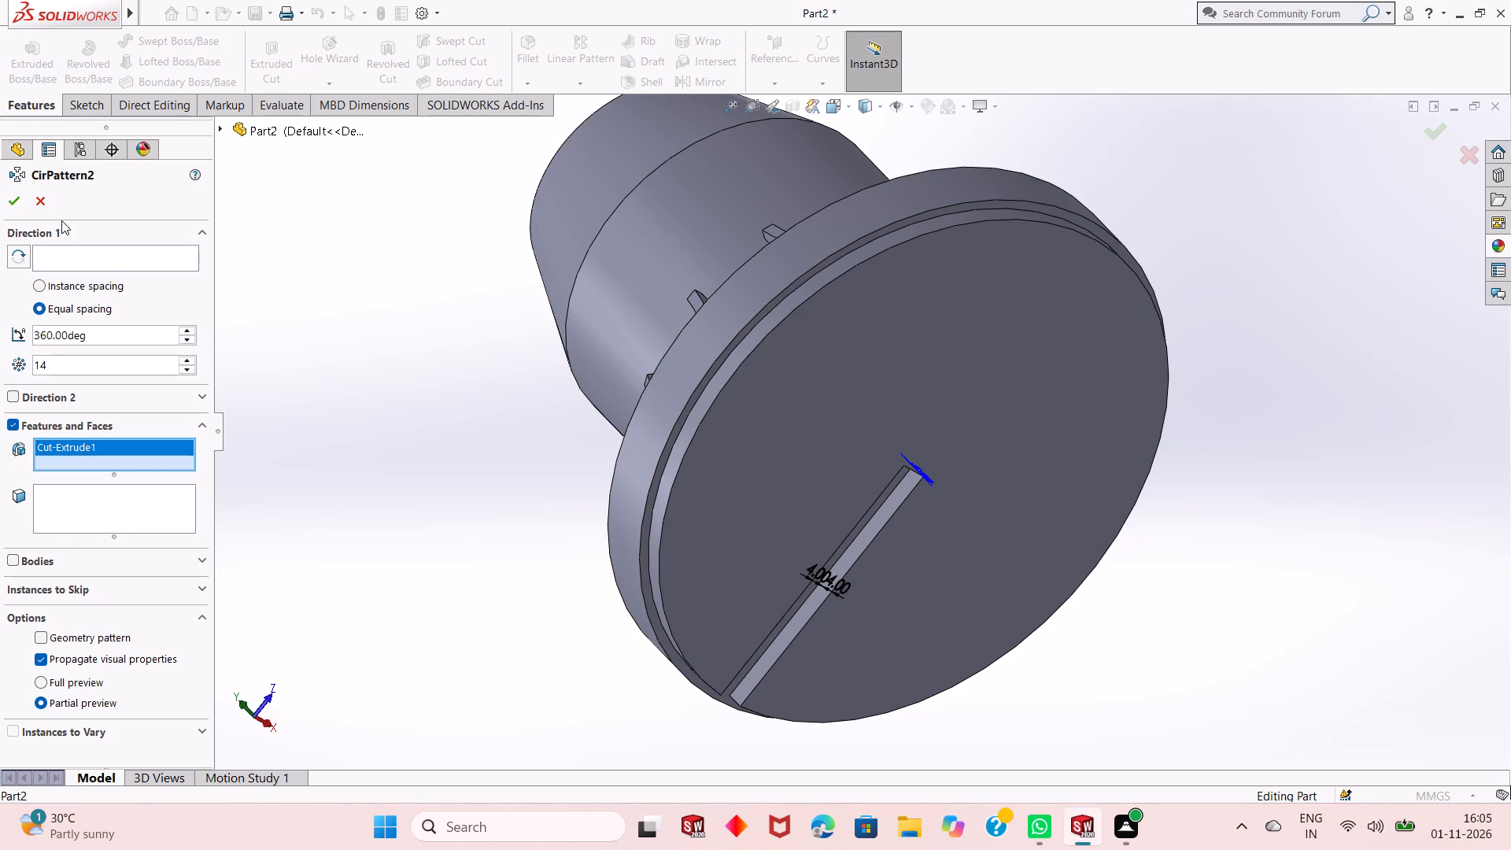
{"action": "left_click", "coordinate": [91, 253]}
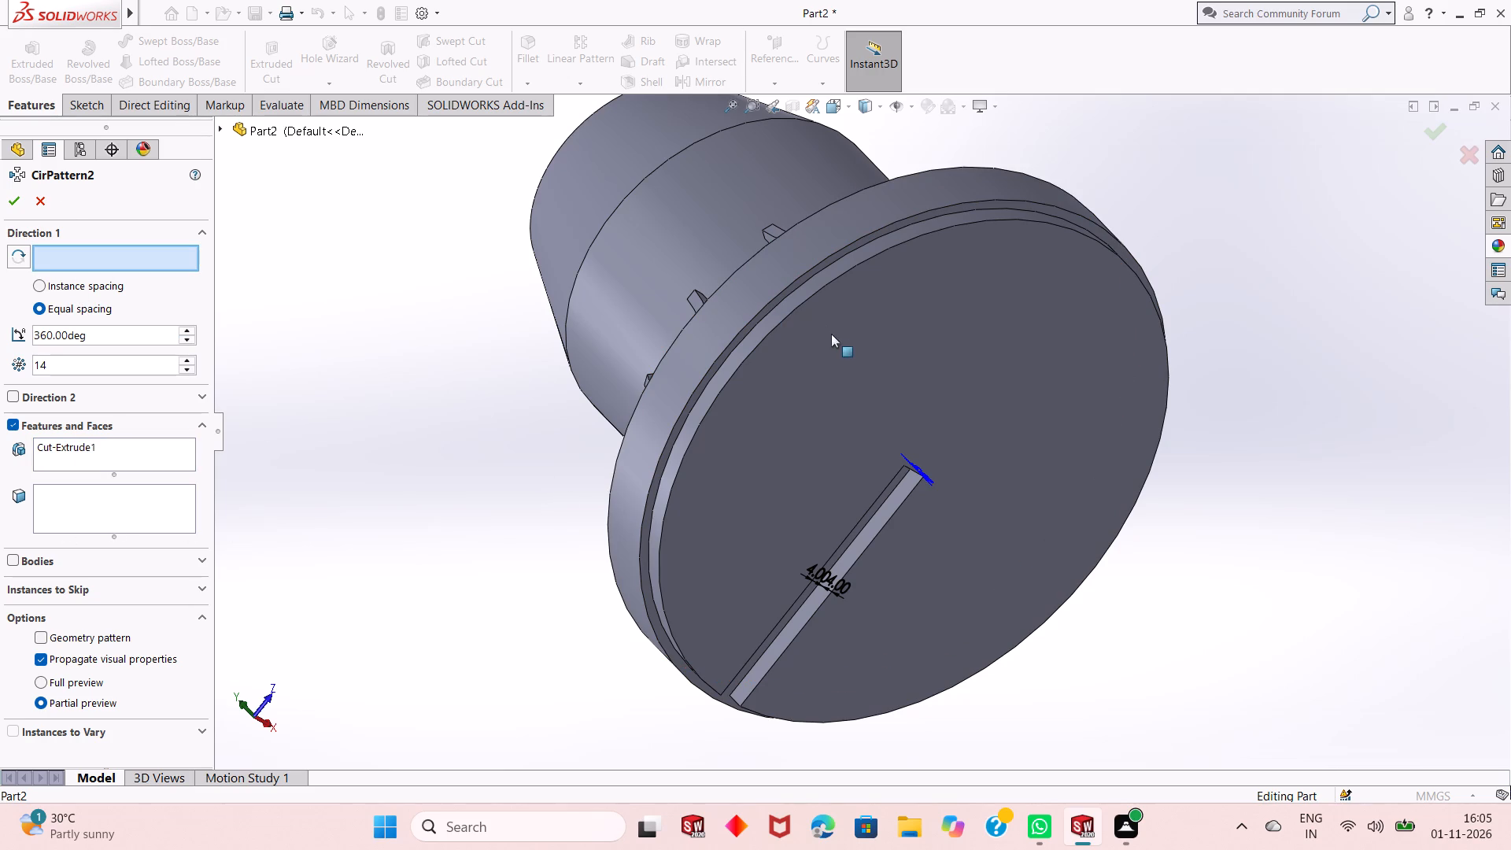
{"action": "left_click", "coordinate": [831, 334]}
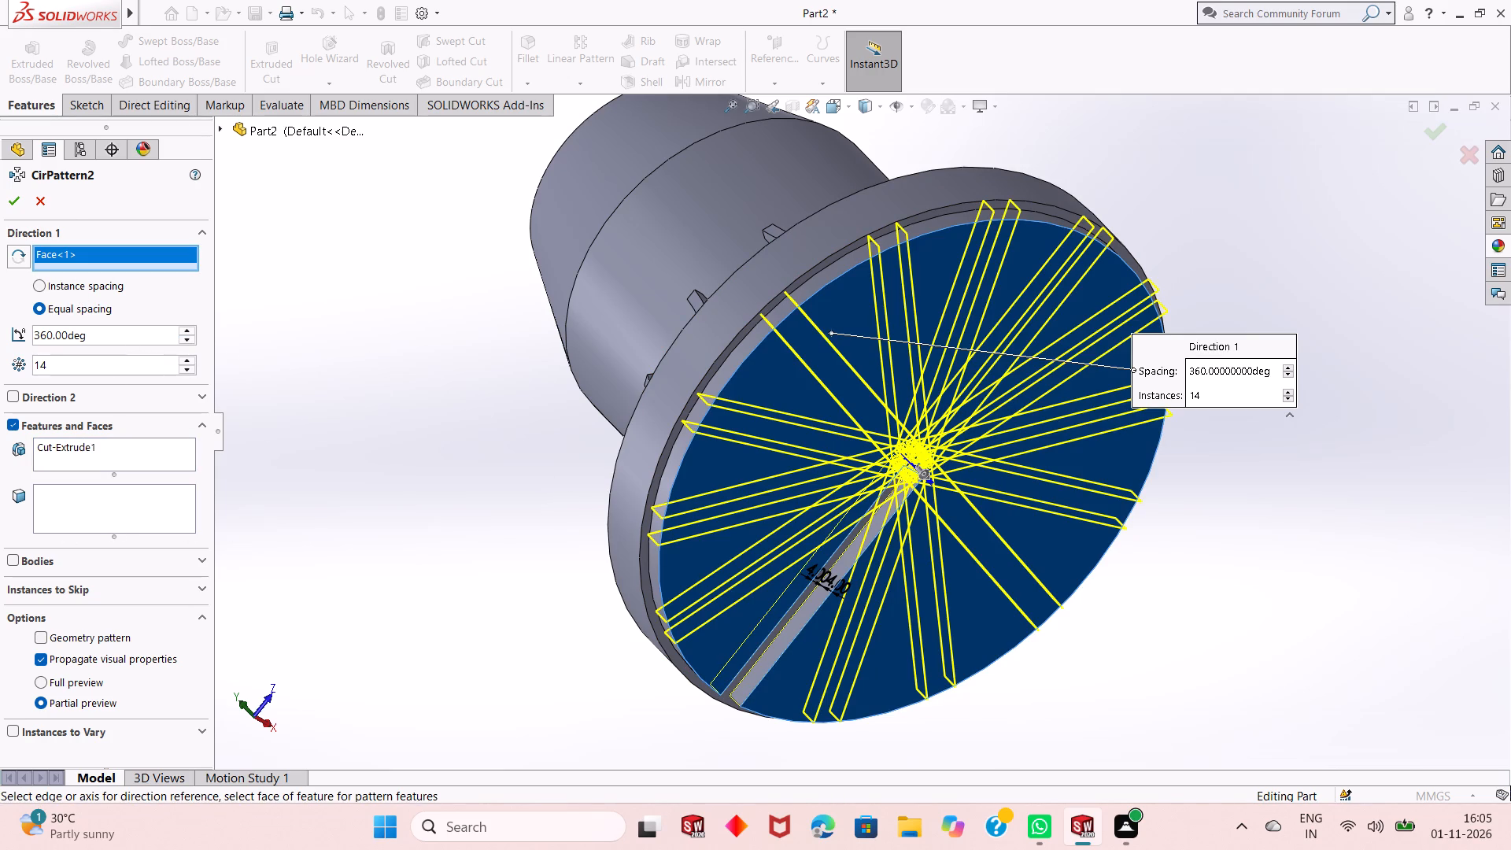
{"action": "double_click", "coordinate": [86, 371]}
{"action": "key", "text": "6"}
{"action": "key", "text": "Return"}
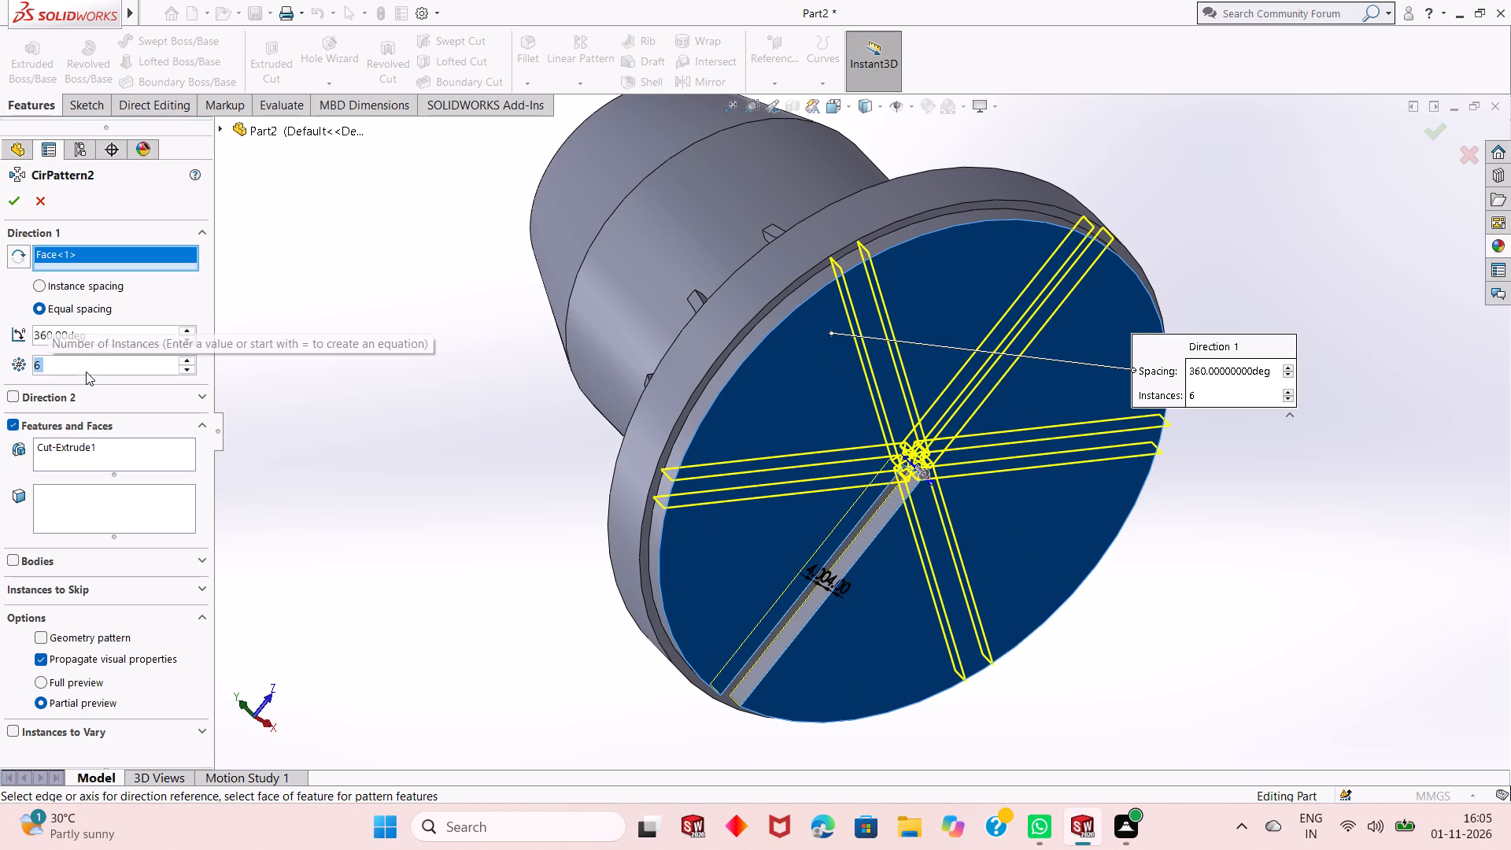
{"action": "left_click", "coordinate": [9, 202]}
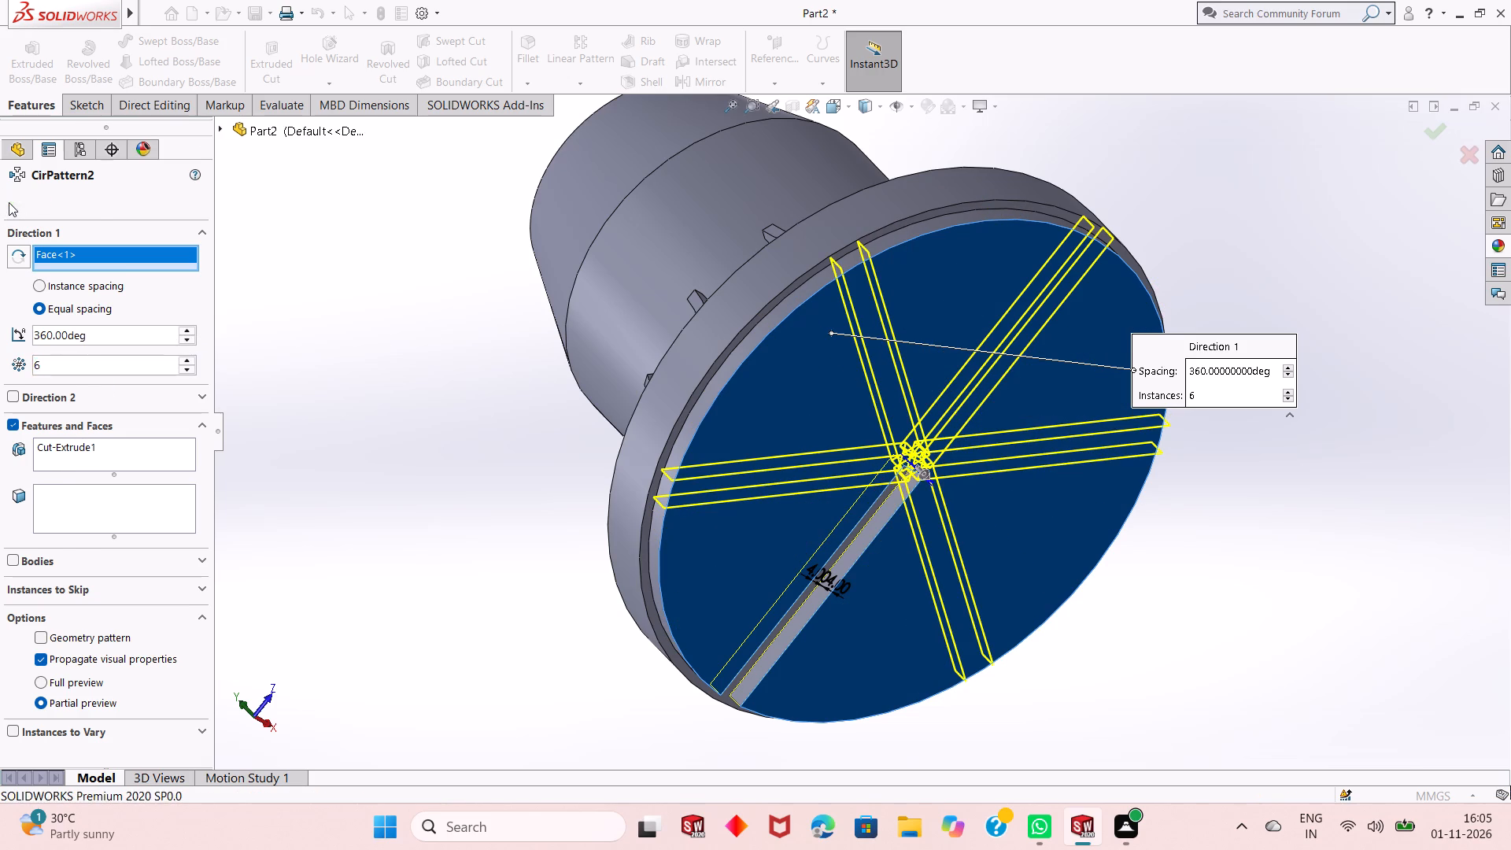
Examine the patterned slots on the underside, especially where they meet at the centre, and the overall part.
{"action": "middle_click_drag", "start_coordinate": [921, 504], "coordinate": [821, 395]}
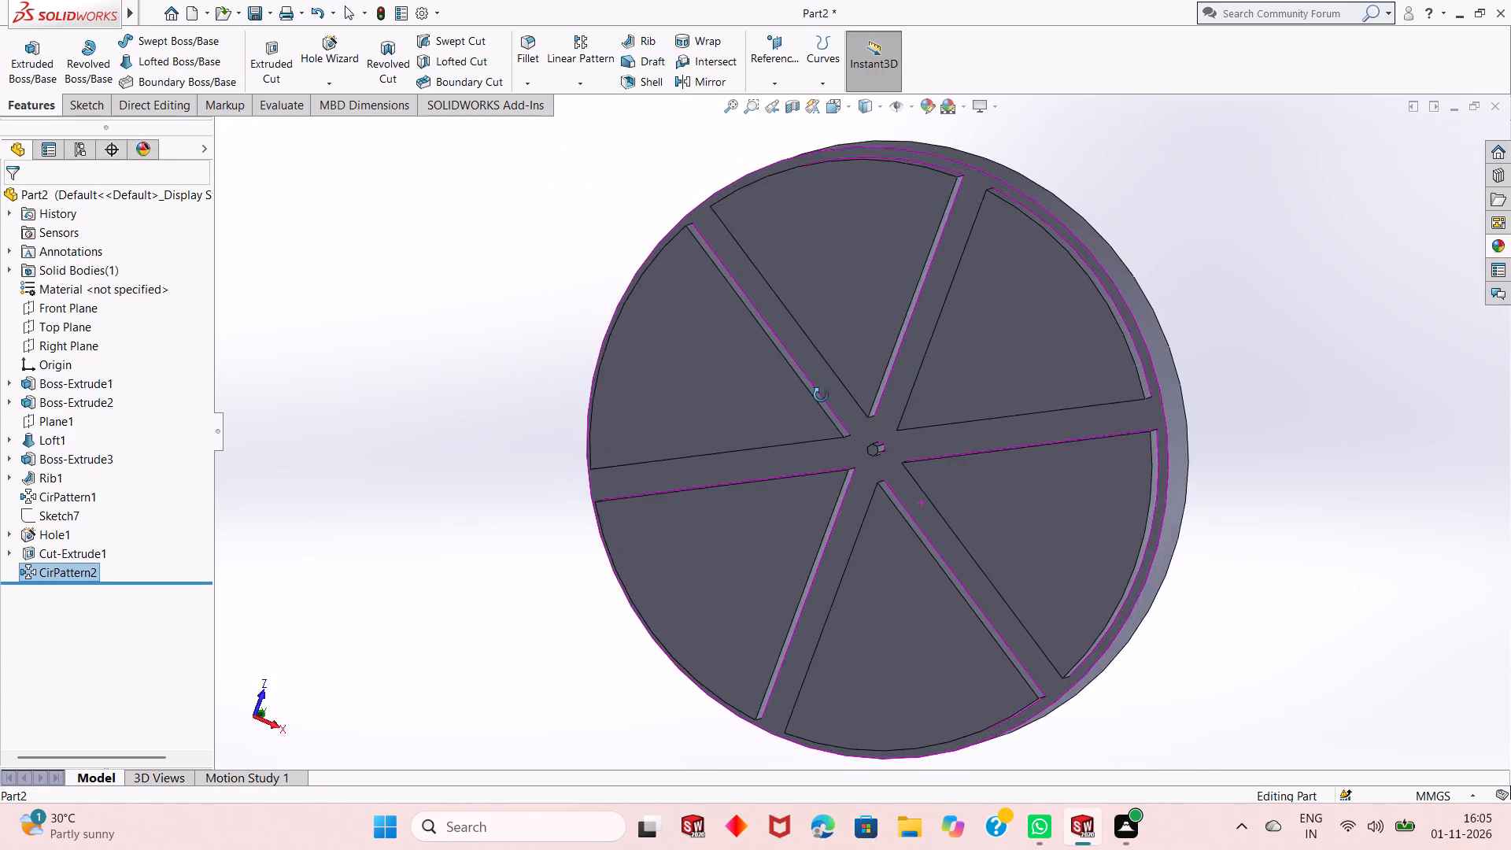
{"action": "middle_click_drag", "start_coordinate": [821, 395], "coordinate": [933, 351]}
{"action": "scroll", "coordinate": [895, 417], "scroll_direction": "down", "scroll_amount": 7}
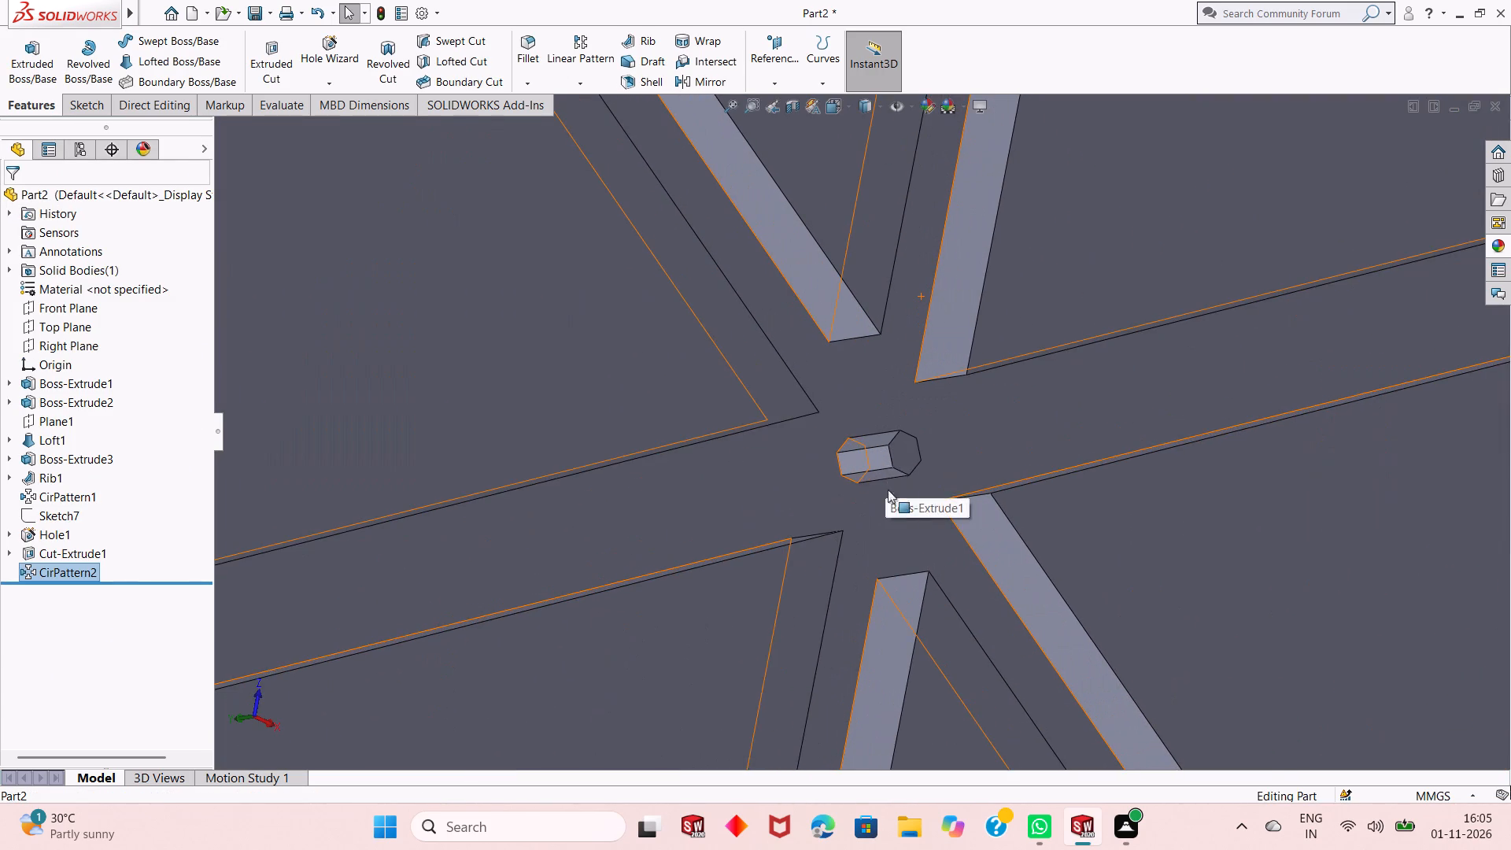
{"action": "scroll", "coordinate": [892, 472], "scroll_direction": "up", "scroll_amount": 6}
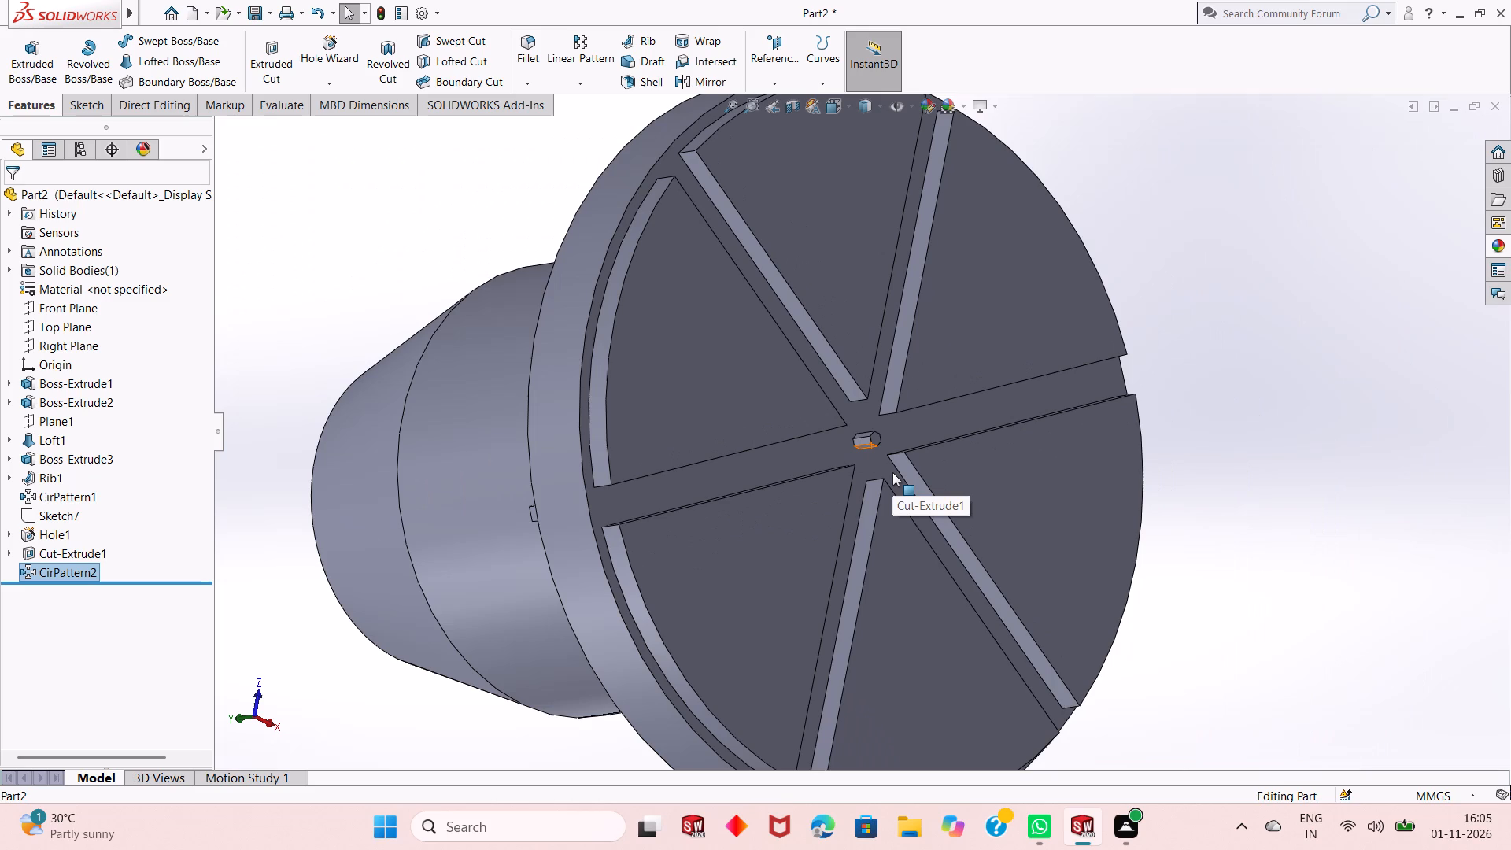
{"action": "scroll", "coordinate": [873, 436], "scroll_direction": "down", "scroll_amount": 5}
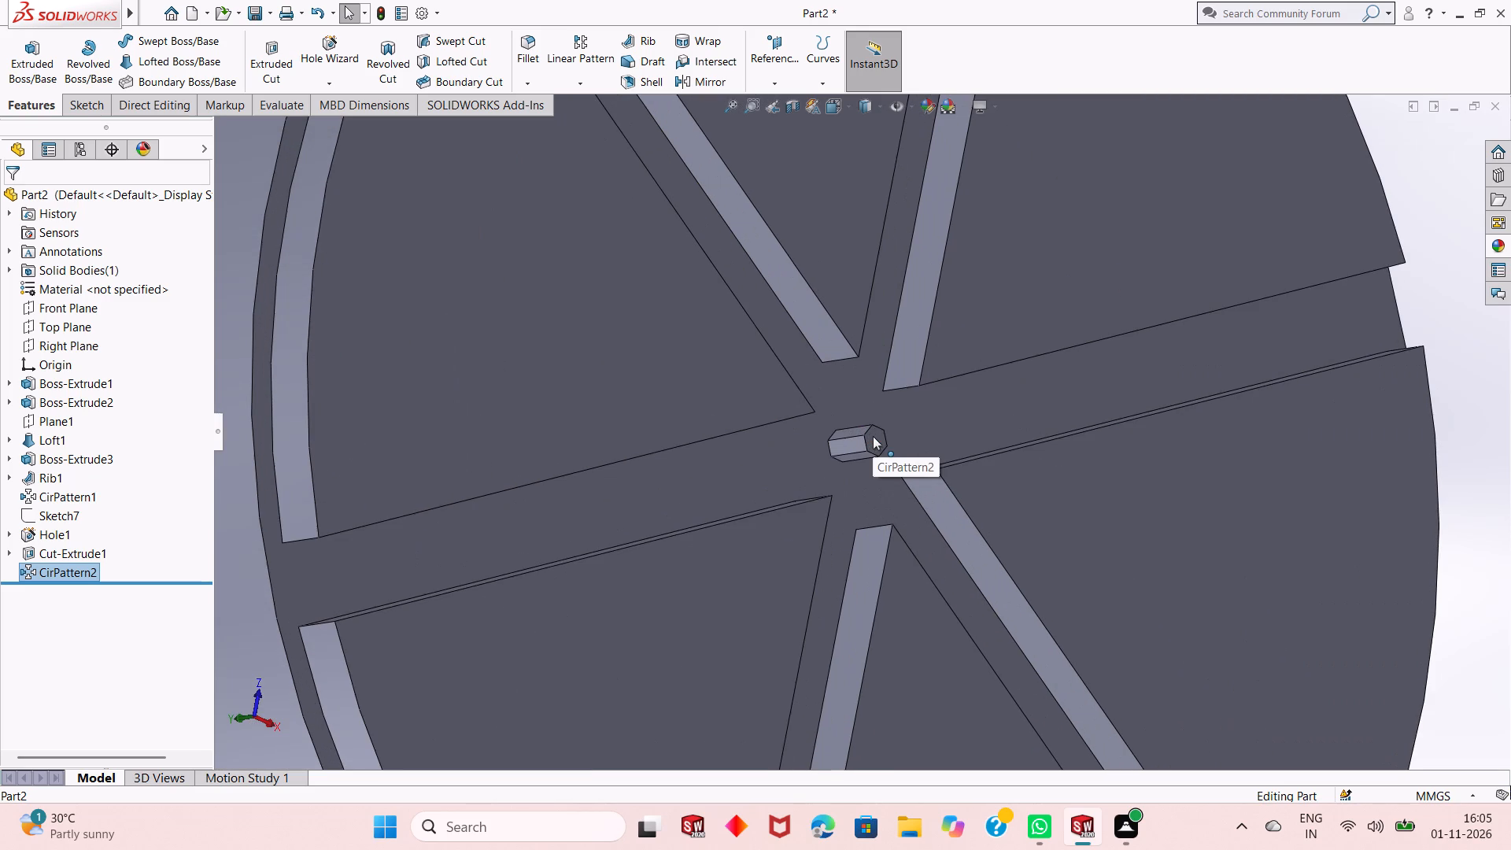
{"action": "scroll", "coordinate": [873, 436], "scroll_direction": "down", "scroll_amount": 6}
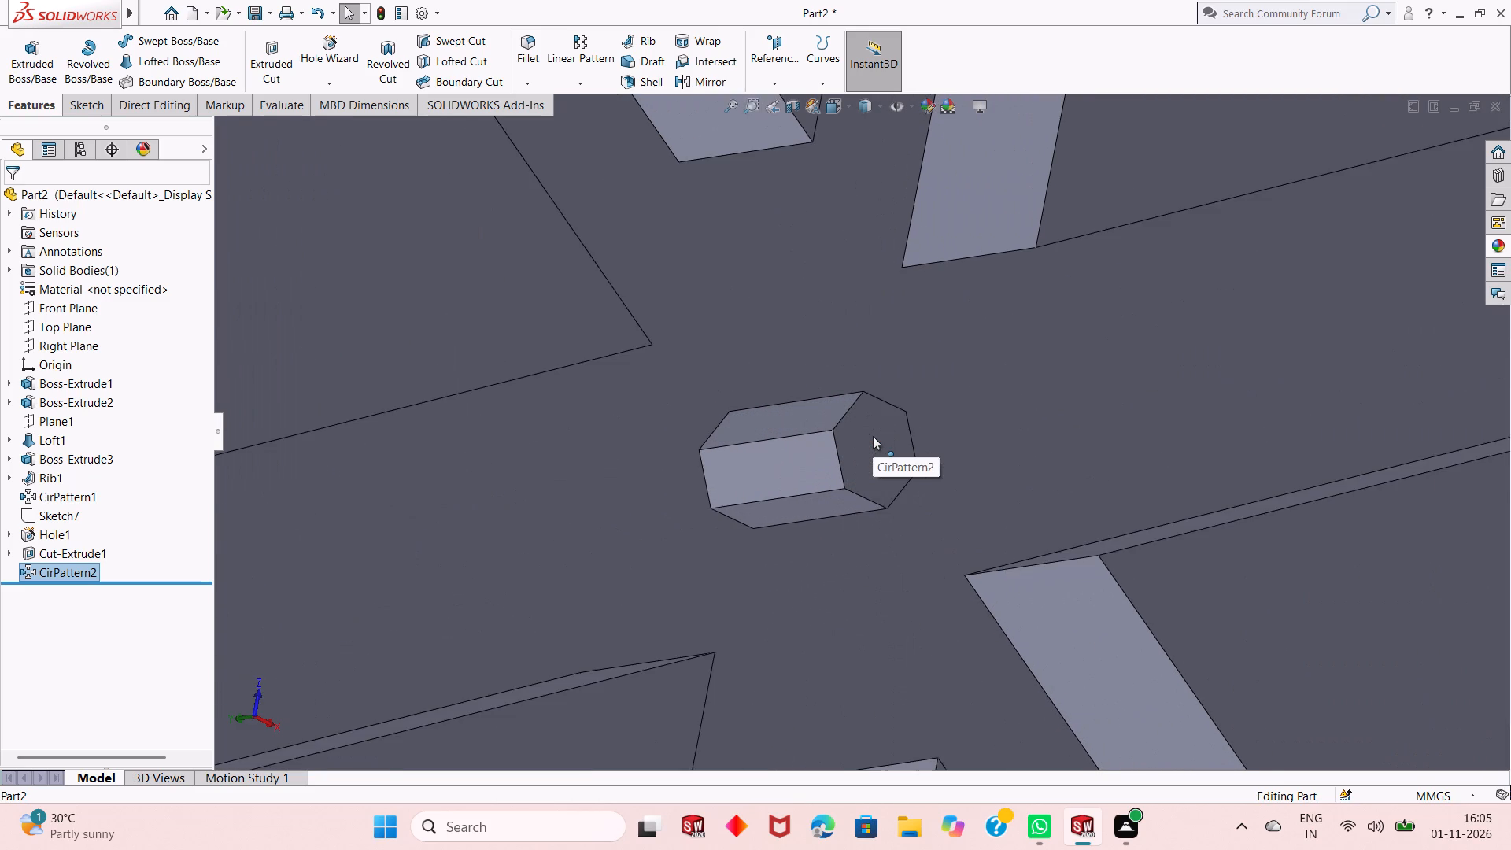
{"action": "scroll", "coordinate": [873, 436], "scroll_direction": "down", "scroll_amount": 2}
{"action": "scroll", "coordinate": [873, 436], "scroll_direction": "up", "scroll_amount": 6}
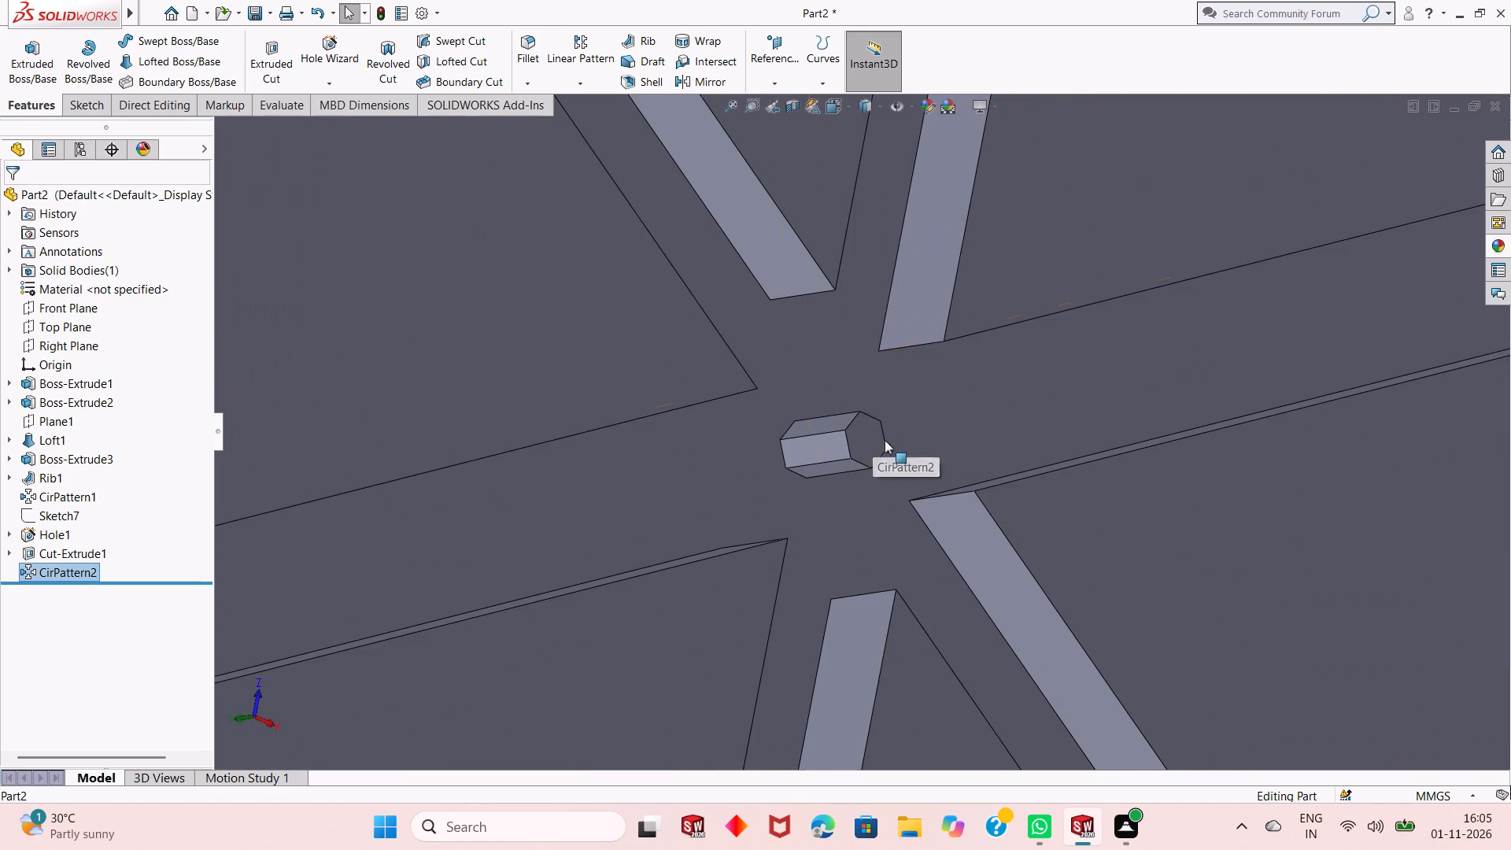
{"action": "scroll", "coordinate": [887, 456], "scroll_direction": "up", "scroll_amount": 1}
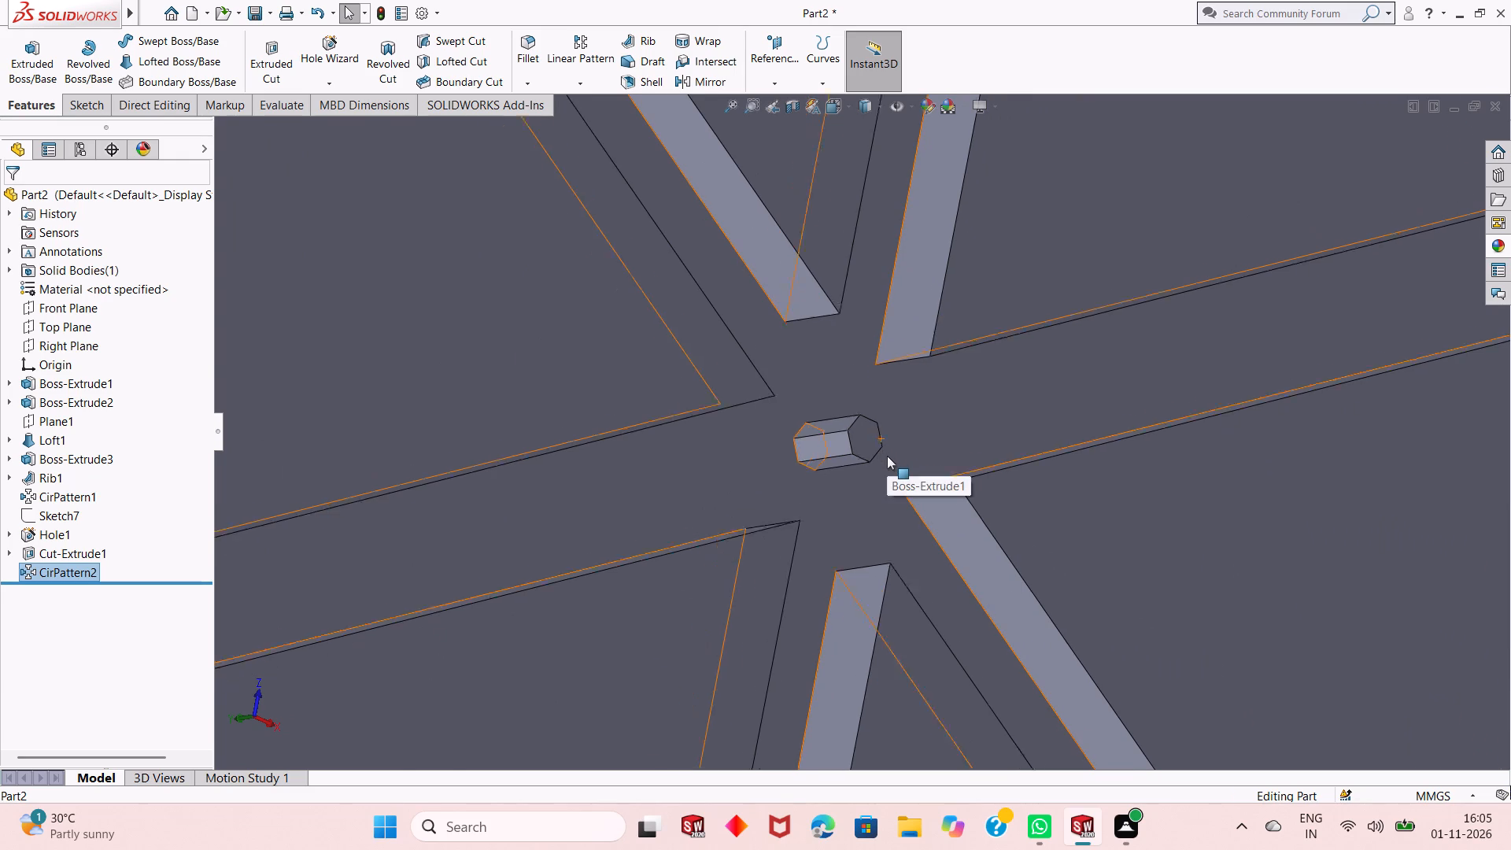
{"action": "scroll", "coordinate": [887, 456], "scroll_direction": "up", "scroll_amount": 11}
{"action": "left_click", "coordinate": [1034, 320]}
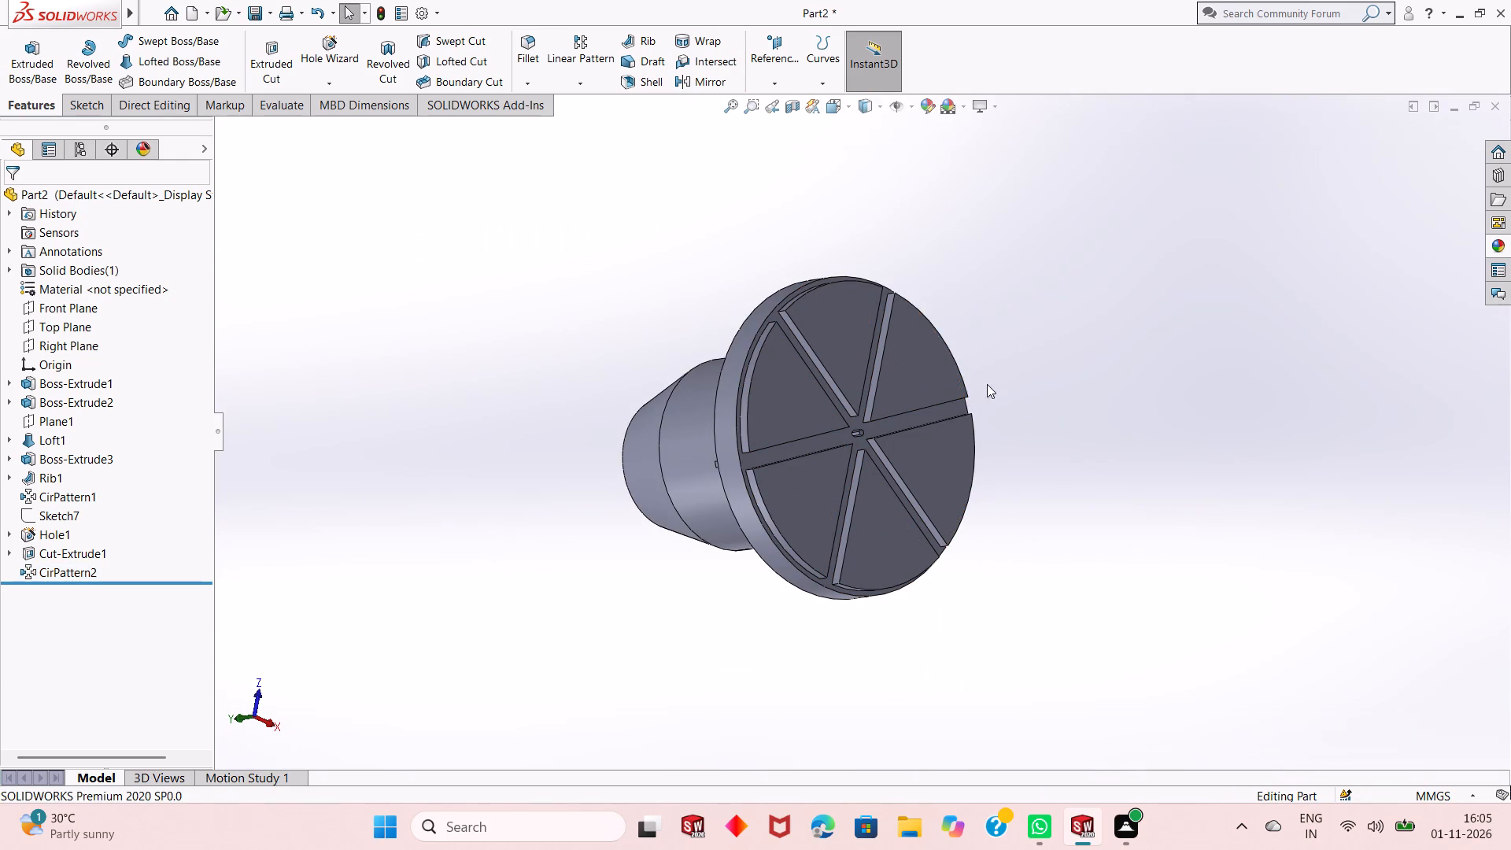
{"action": "middle_click_drag", "start_coordinate": [849, 368], "coordinate": [796, 390]}
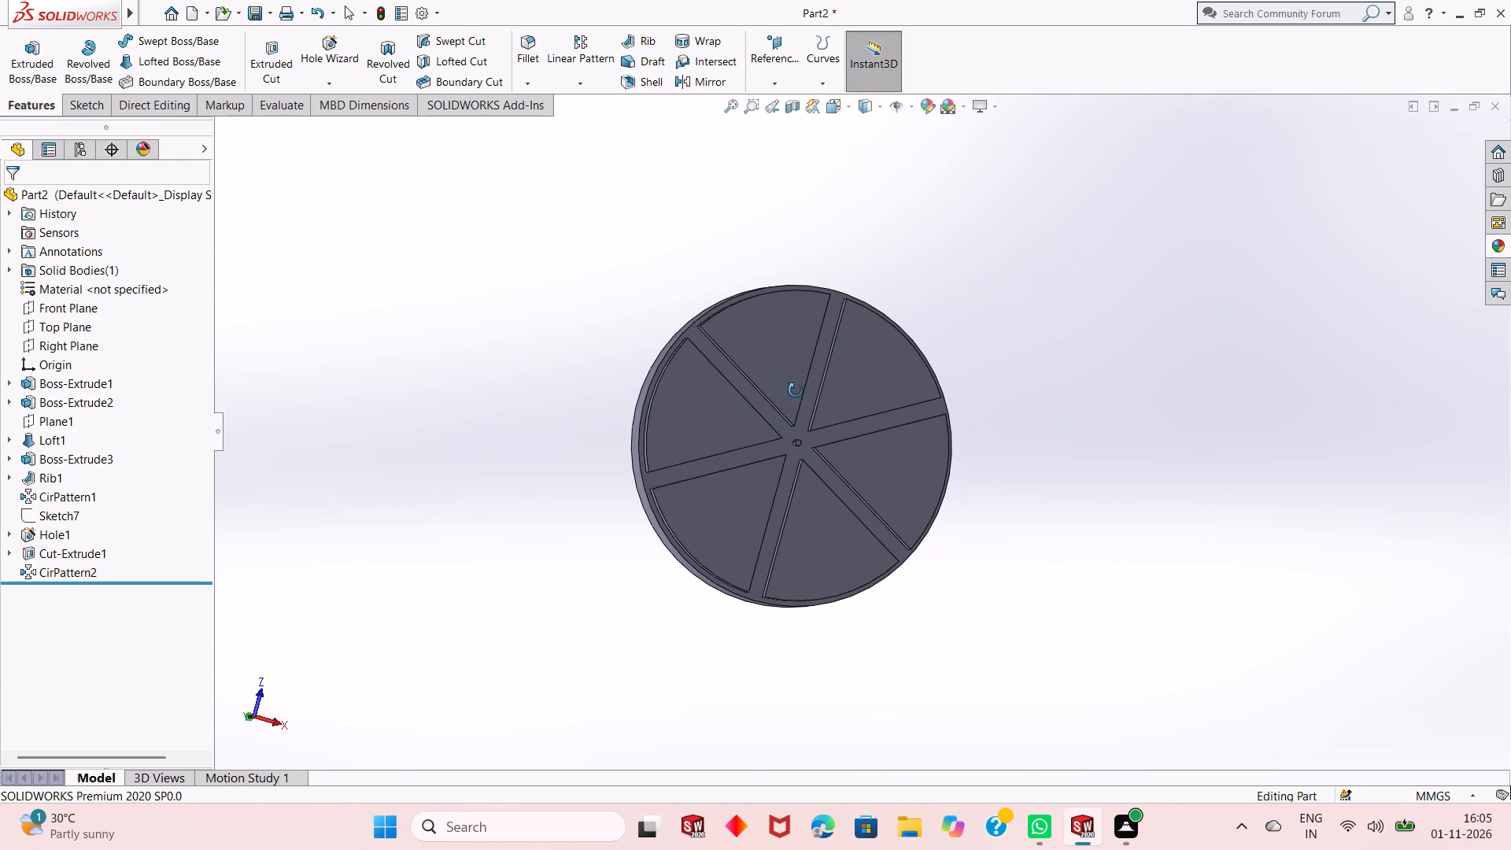
{"action": "middle_click_drag", "start_coordinate": [796, 390], "coordinate": [793, 386]}
{"action": "middle_click", "coordinate": [792, 382]}
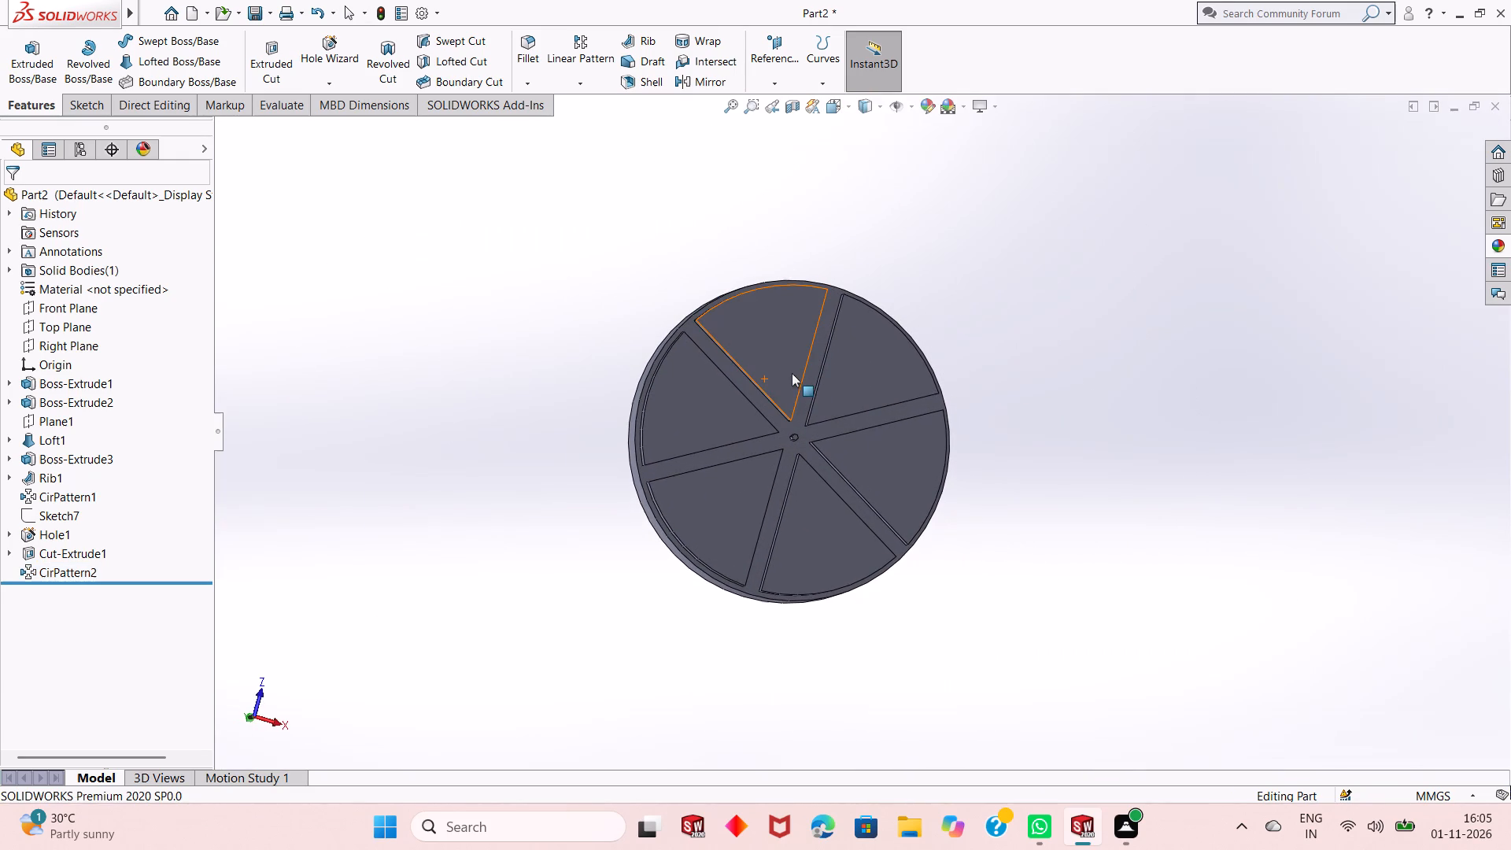
{"action": "middle_click_drag", "start_coordinate": [792, 373], "coordinate": [859, 524]}
{"action": "middle_click", "coordinate": [859, 524]}
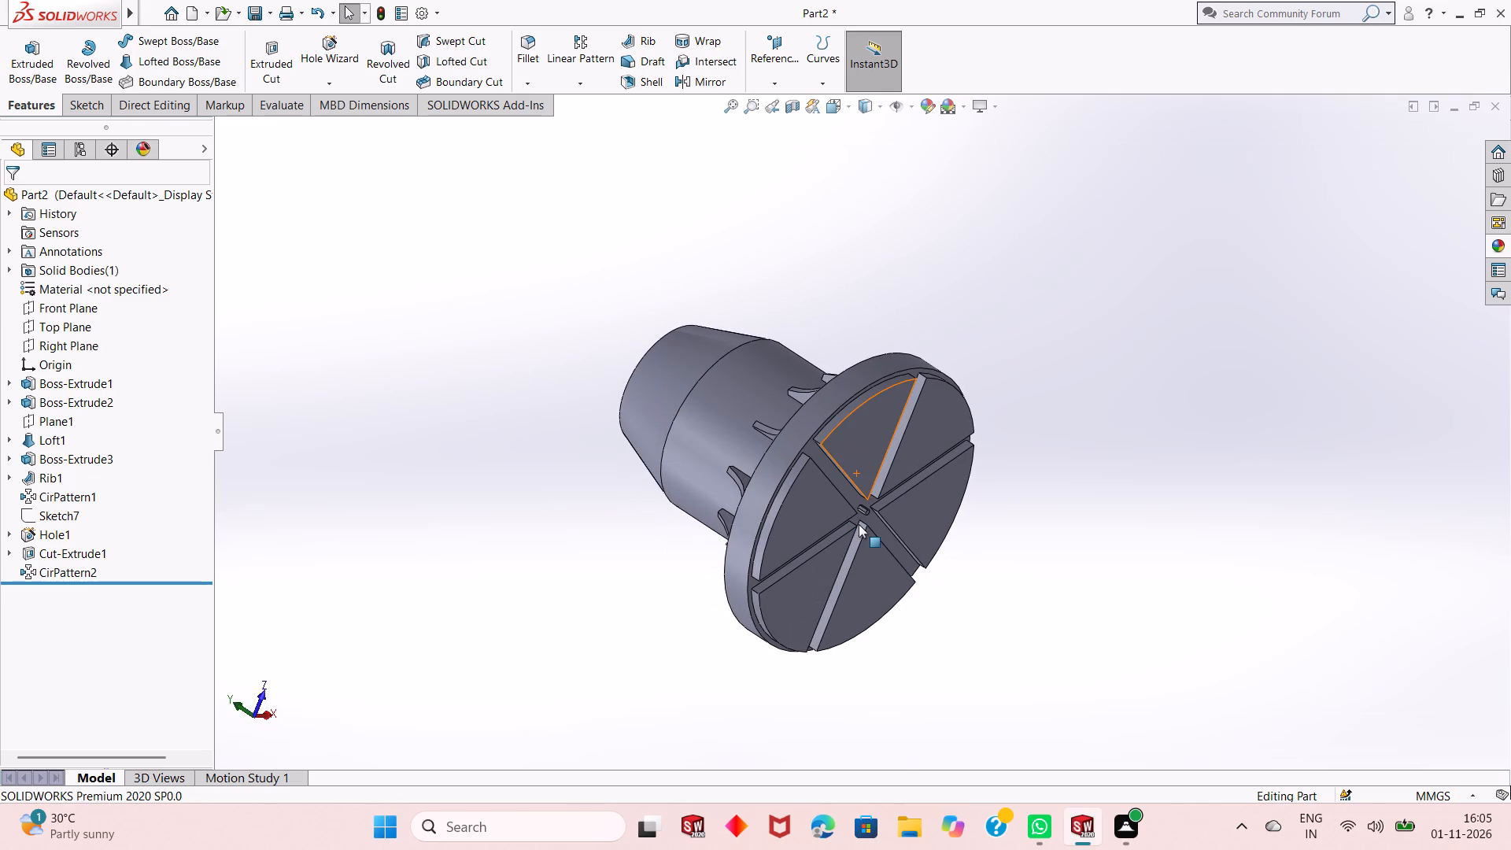
Examine the slotted underside and the counterbored holes between the ribs on the flange's upper face.
{"action": "middle_click_drag", "start_coordinate": [856, 525], "coordinate": [763, 462]}
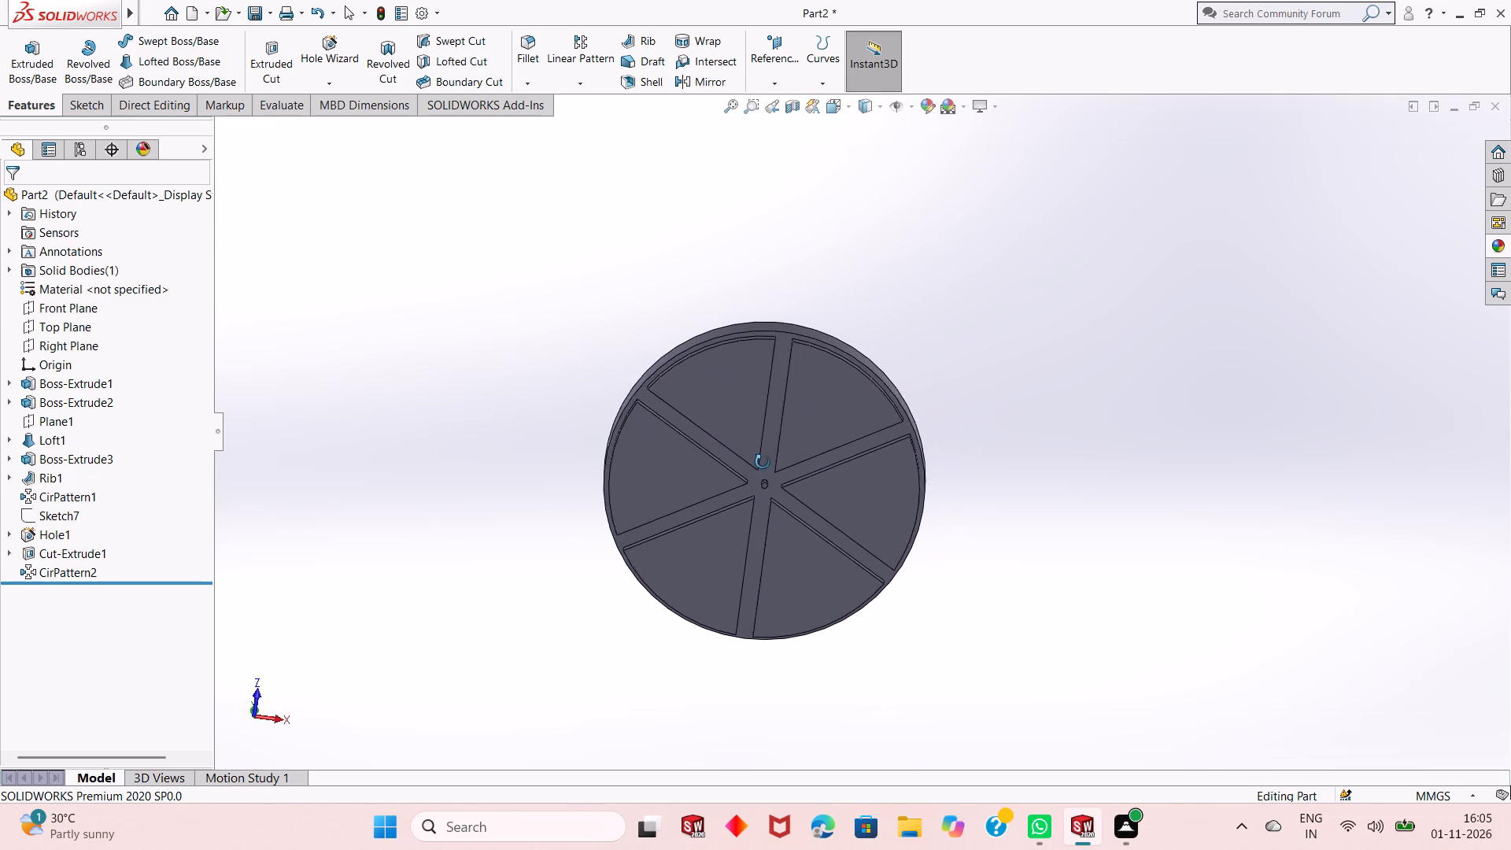
{"action": "middle_click_drag", "start_coordinate": [763, 462], "coordinate": [742, 441]}
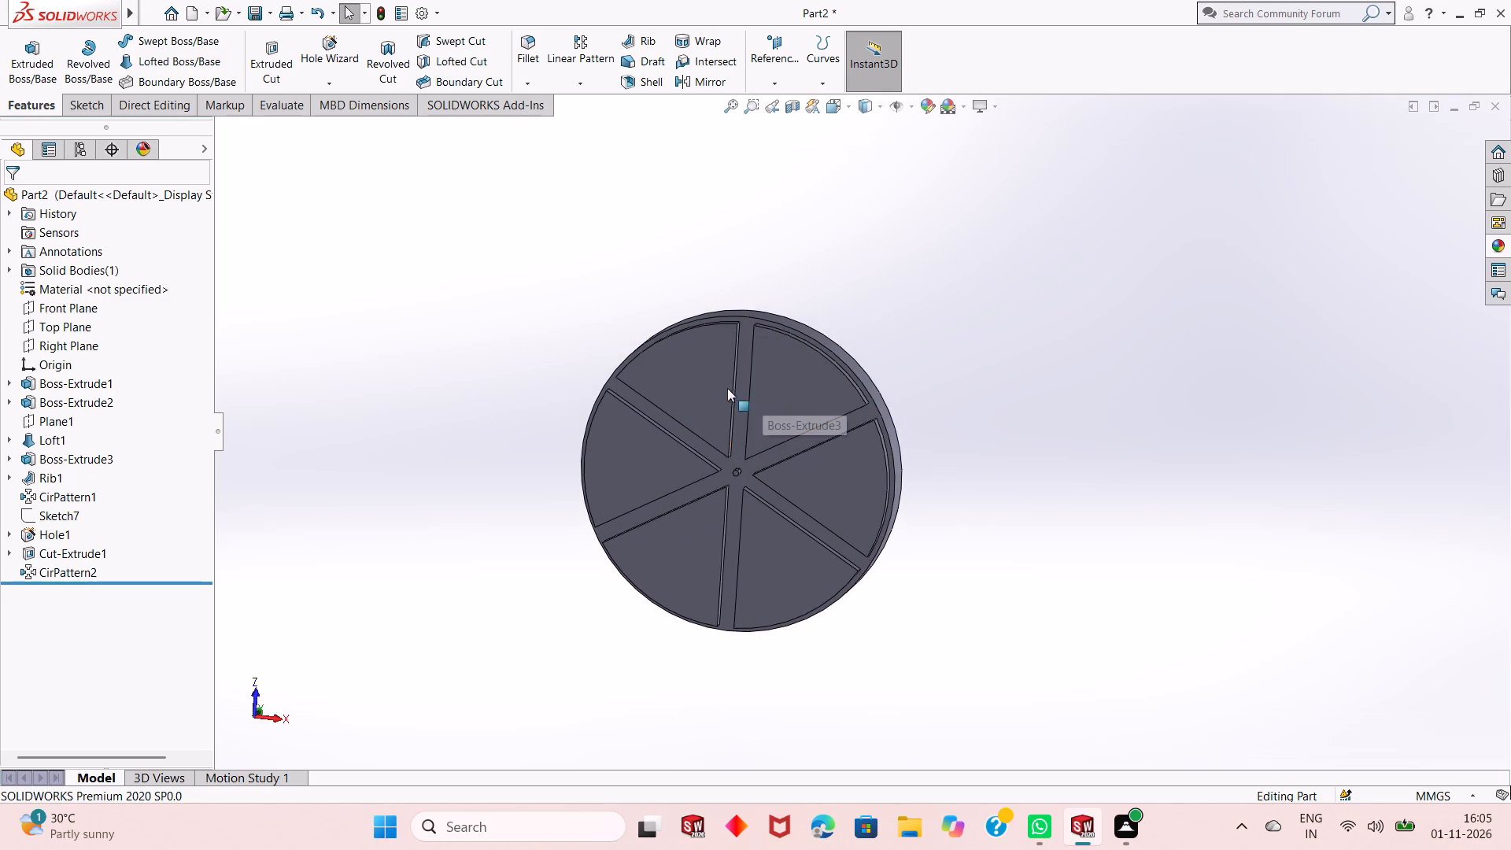
{"action": "scroll", "coordinate": [718, 388], "scroll_direction": "down", "scroll_amount": 4}
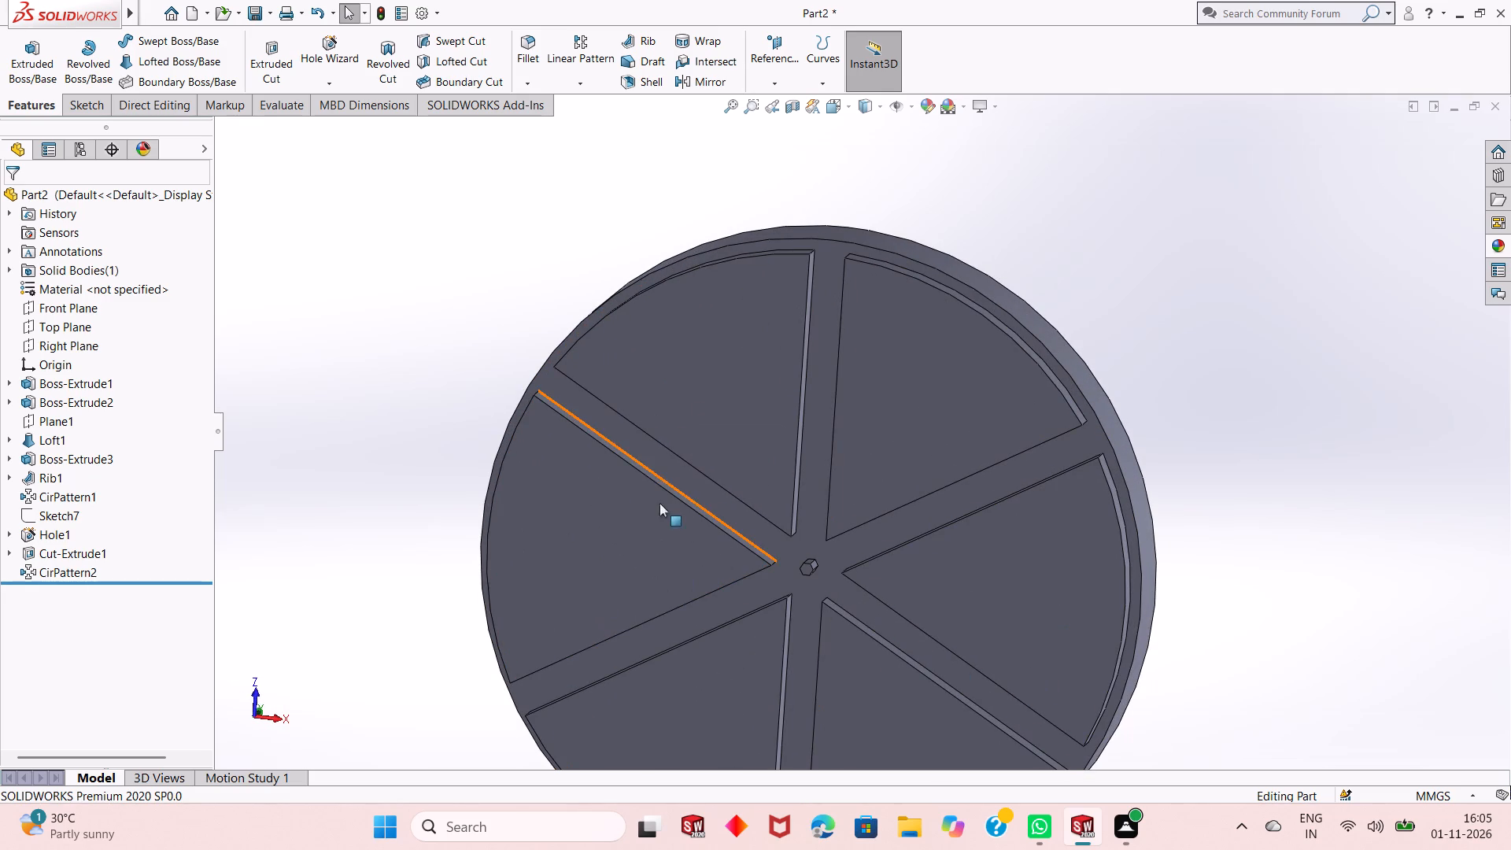
{"action": "scroll", "coordinate": [879, 540], "scroll_direction": "up", "scroll_amount": 3}
{"action": "middle_click_drag", "start_coordinate": [830, 509], "coordinate": [885, 656]}
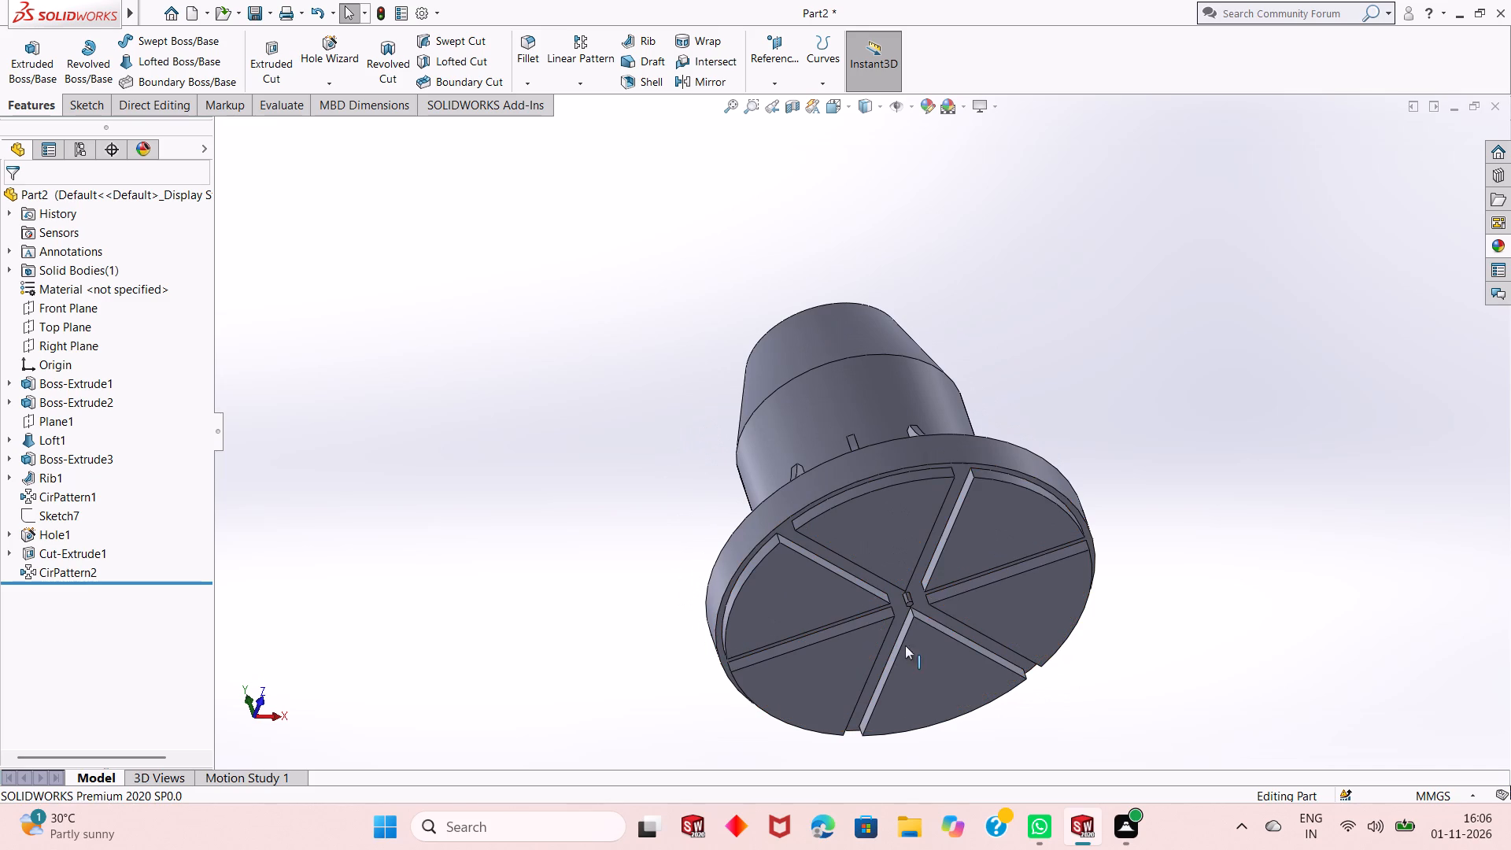
{"action": "middle_click_drag", "start_coordinate": [982, 454], "coordinate": [914, 689]}
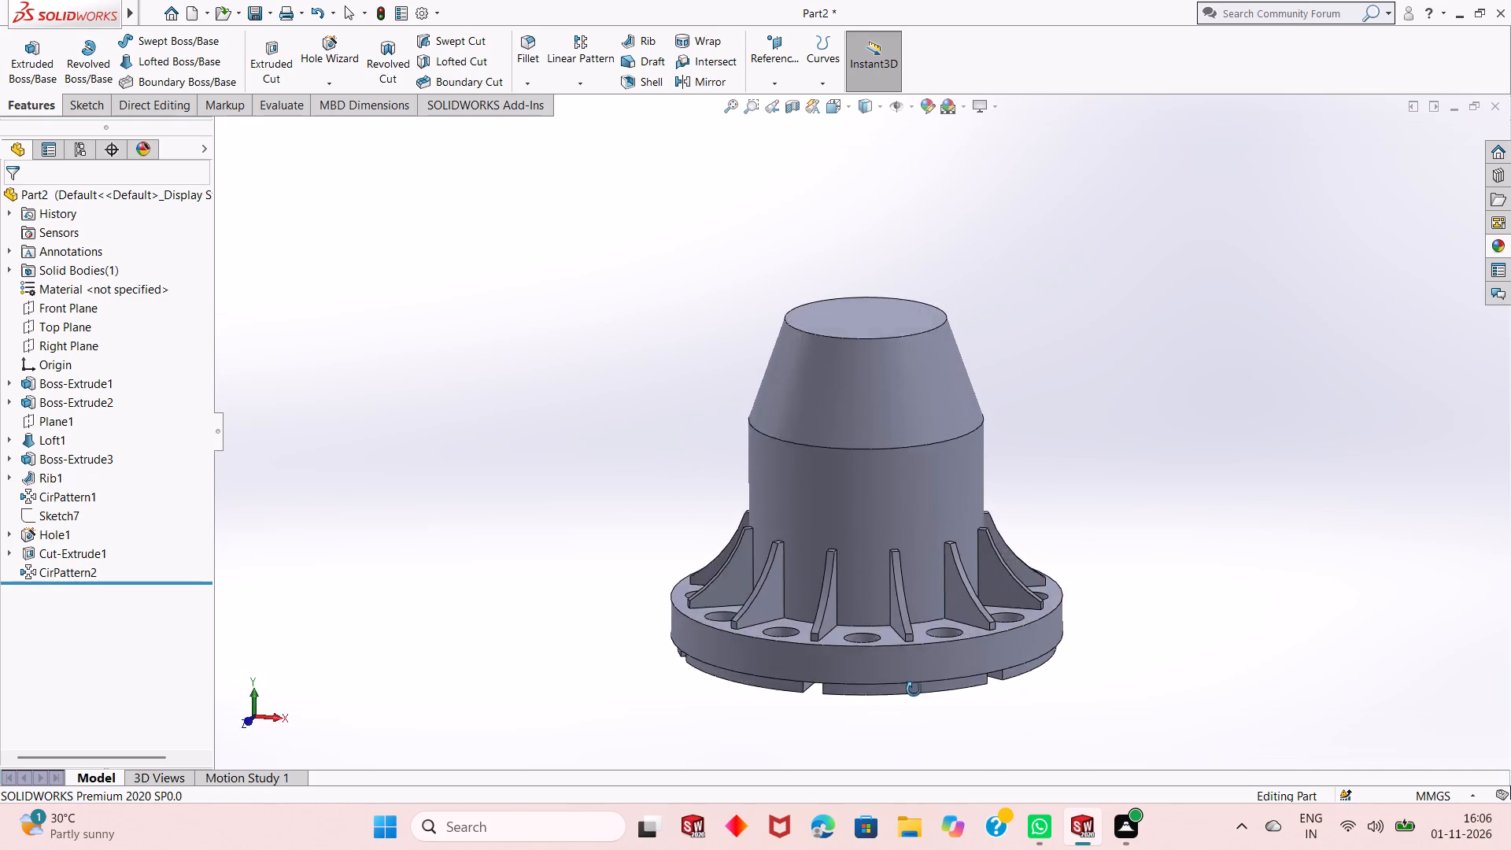
{"action": "middle_click_drag", "start_coordinate": [914, 689], "coordinate": [909, 741]}
{"action": "scroll", "coordinate": [907, 675], "scroll_direction": "up", "scroll_amount": 1}
{"action": "middle_click_drag", "start_coordinate": [899, 637], "coordinate": [892, 706]}
{"action": "scroll", "coordinate": [882, 652], "scroll_direction": "down", "scroll_amount": 4}
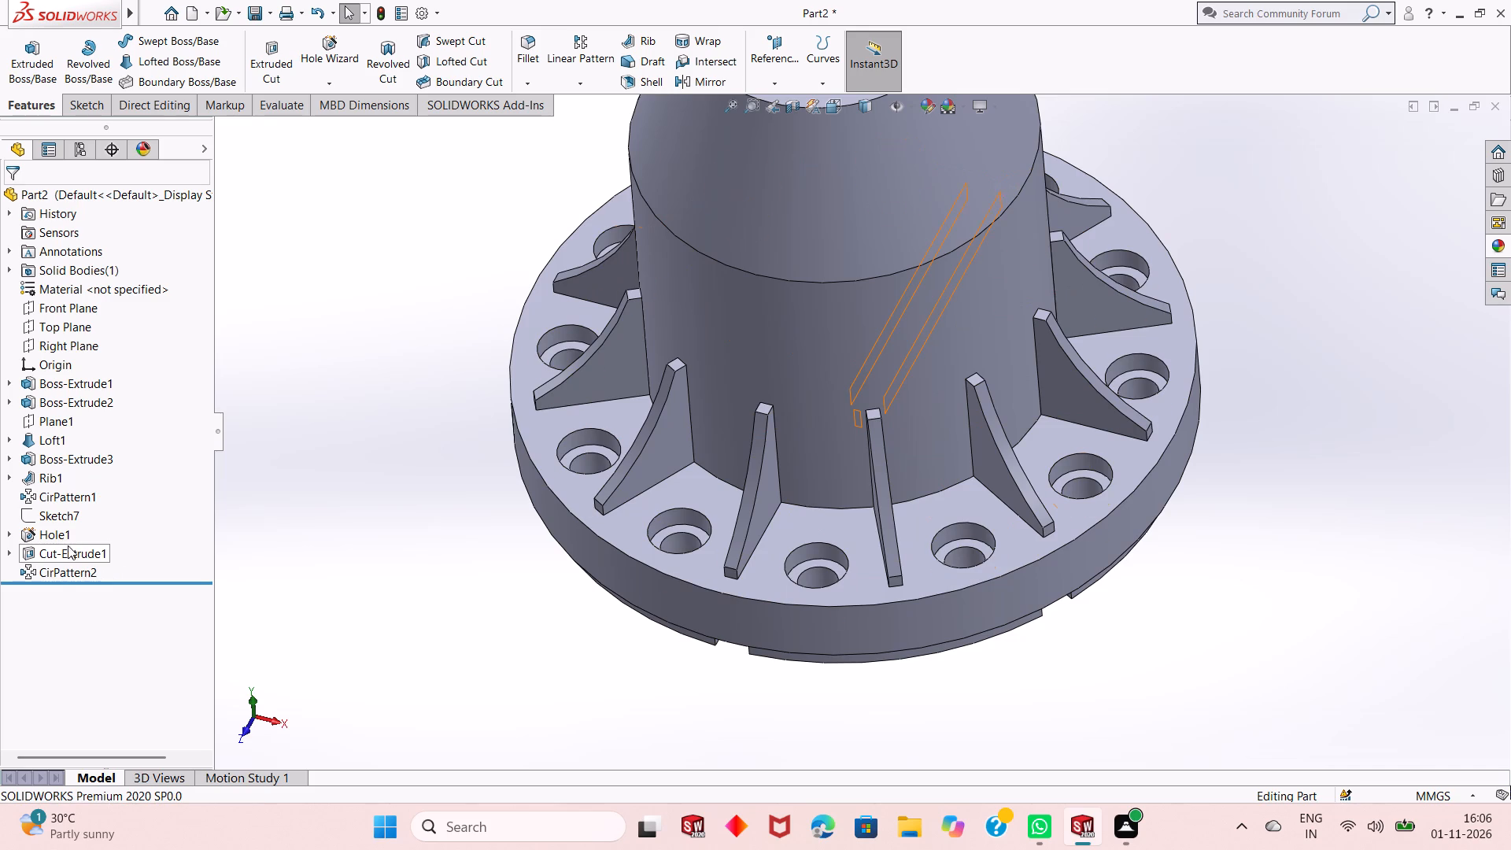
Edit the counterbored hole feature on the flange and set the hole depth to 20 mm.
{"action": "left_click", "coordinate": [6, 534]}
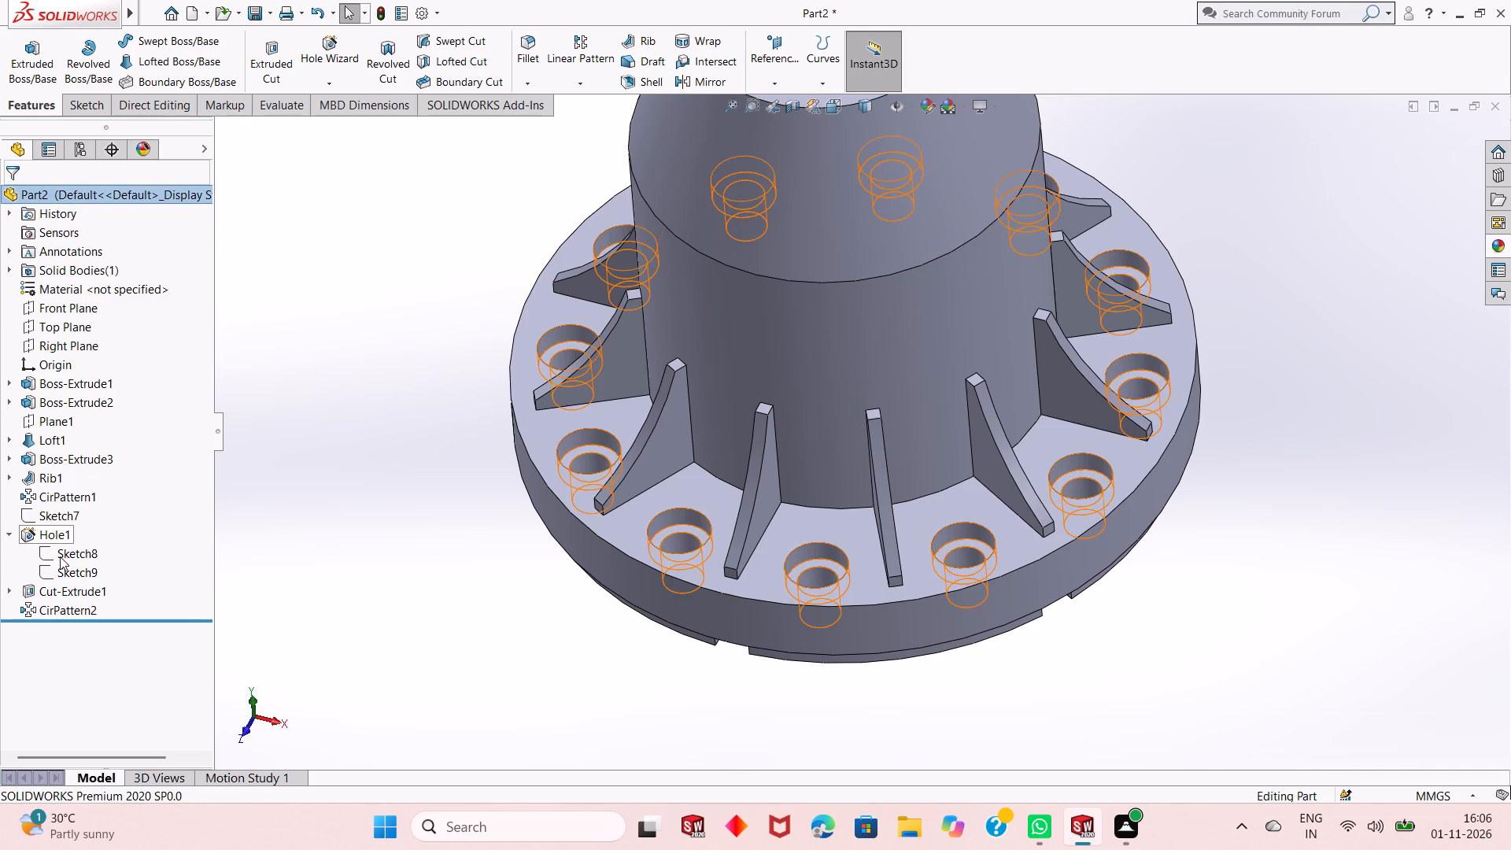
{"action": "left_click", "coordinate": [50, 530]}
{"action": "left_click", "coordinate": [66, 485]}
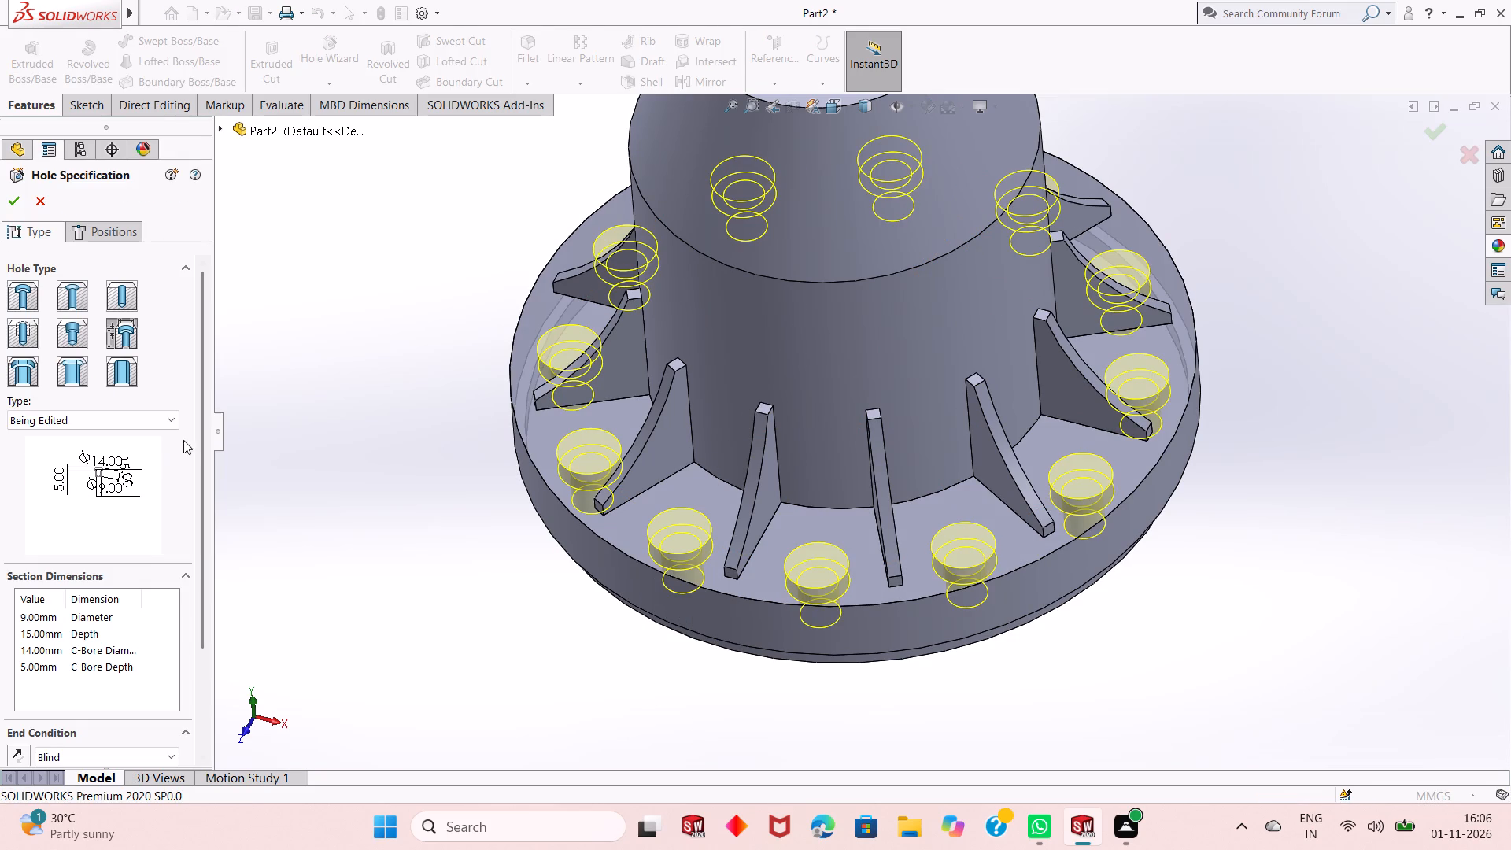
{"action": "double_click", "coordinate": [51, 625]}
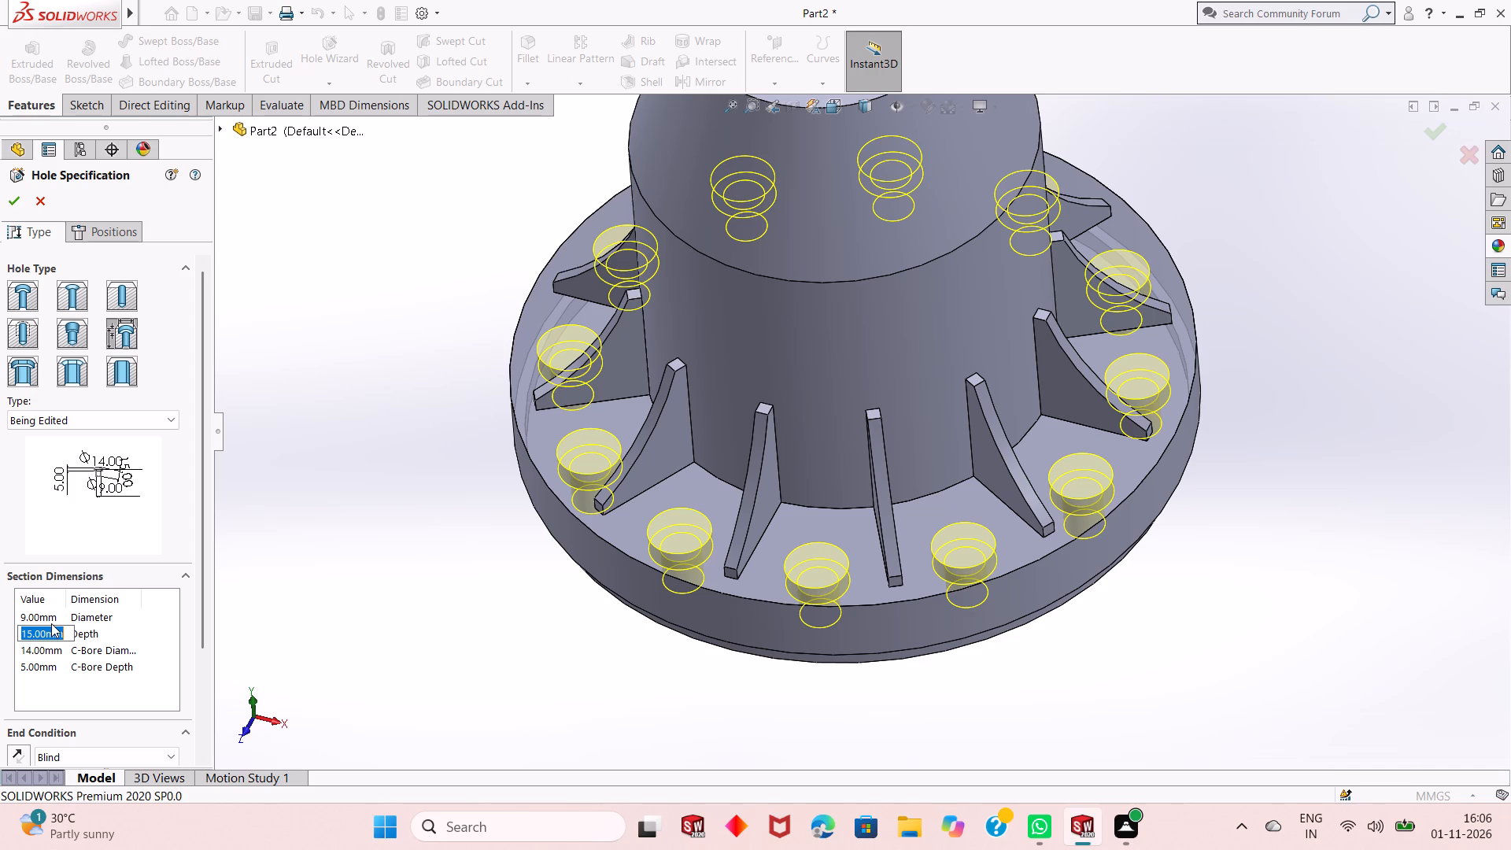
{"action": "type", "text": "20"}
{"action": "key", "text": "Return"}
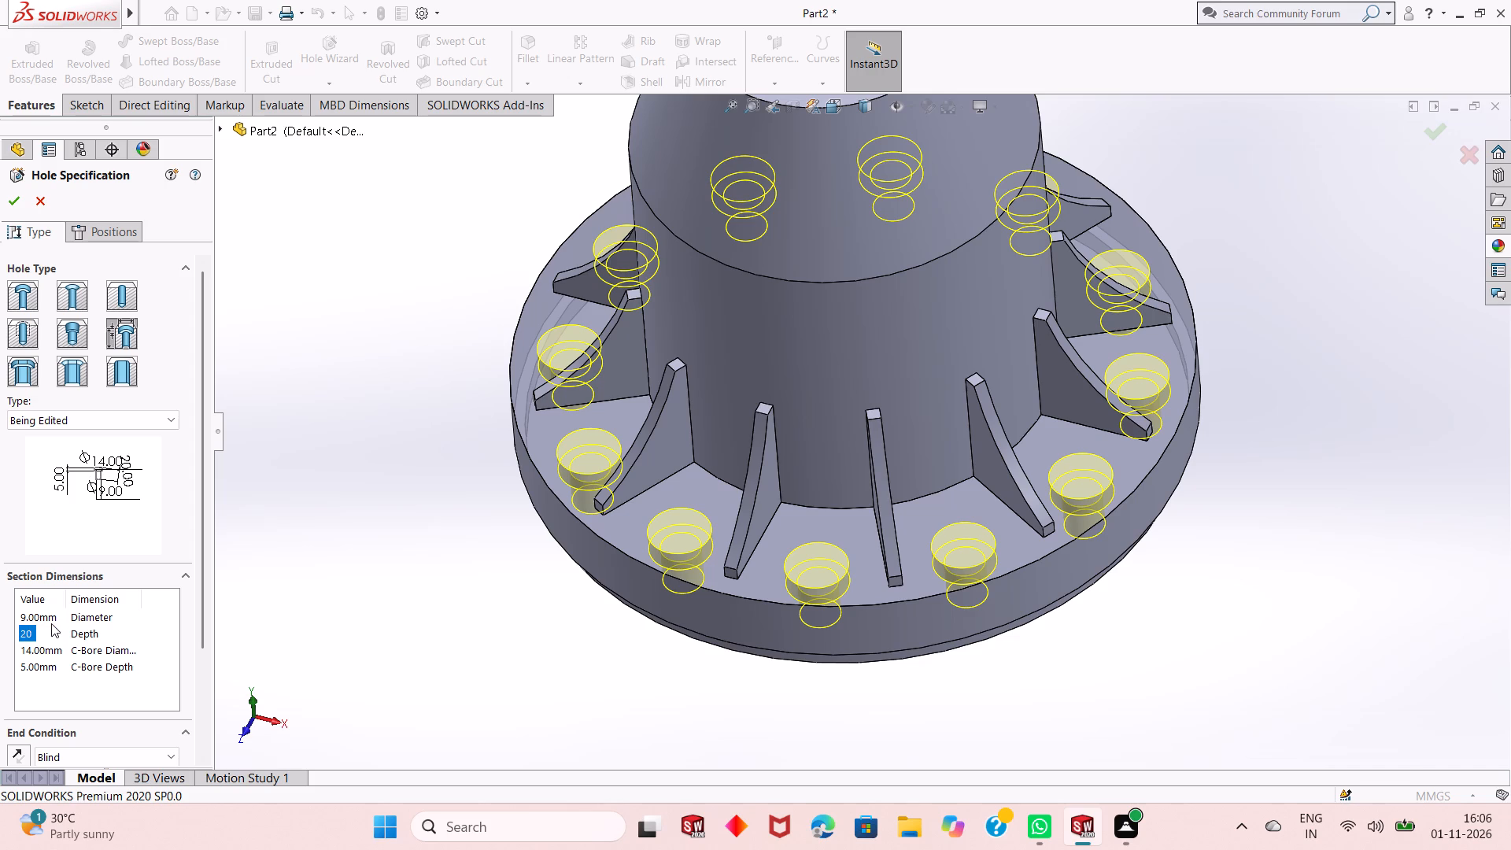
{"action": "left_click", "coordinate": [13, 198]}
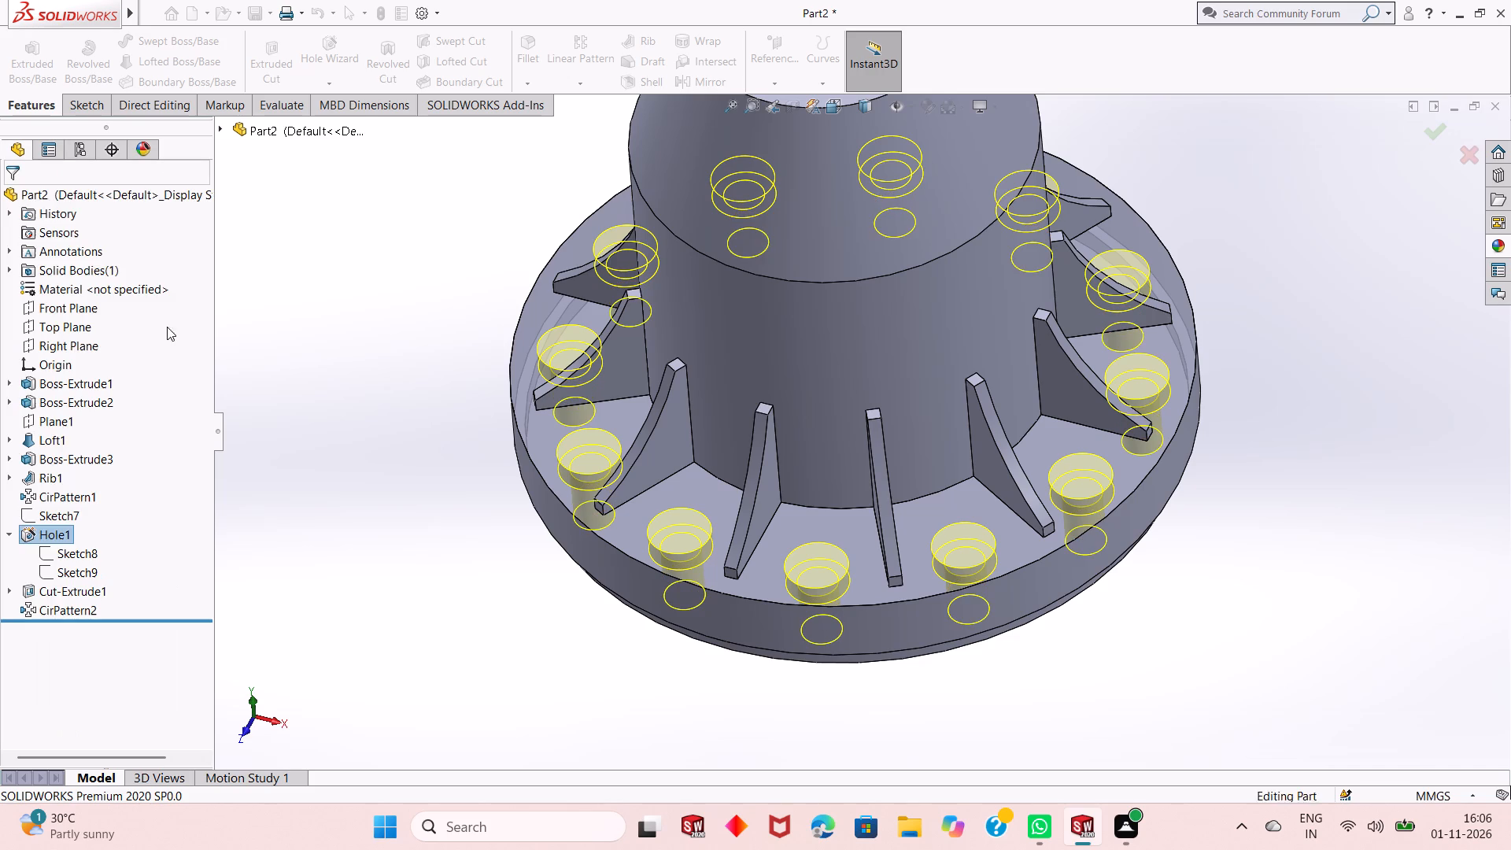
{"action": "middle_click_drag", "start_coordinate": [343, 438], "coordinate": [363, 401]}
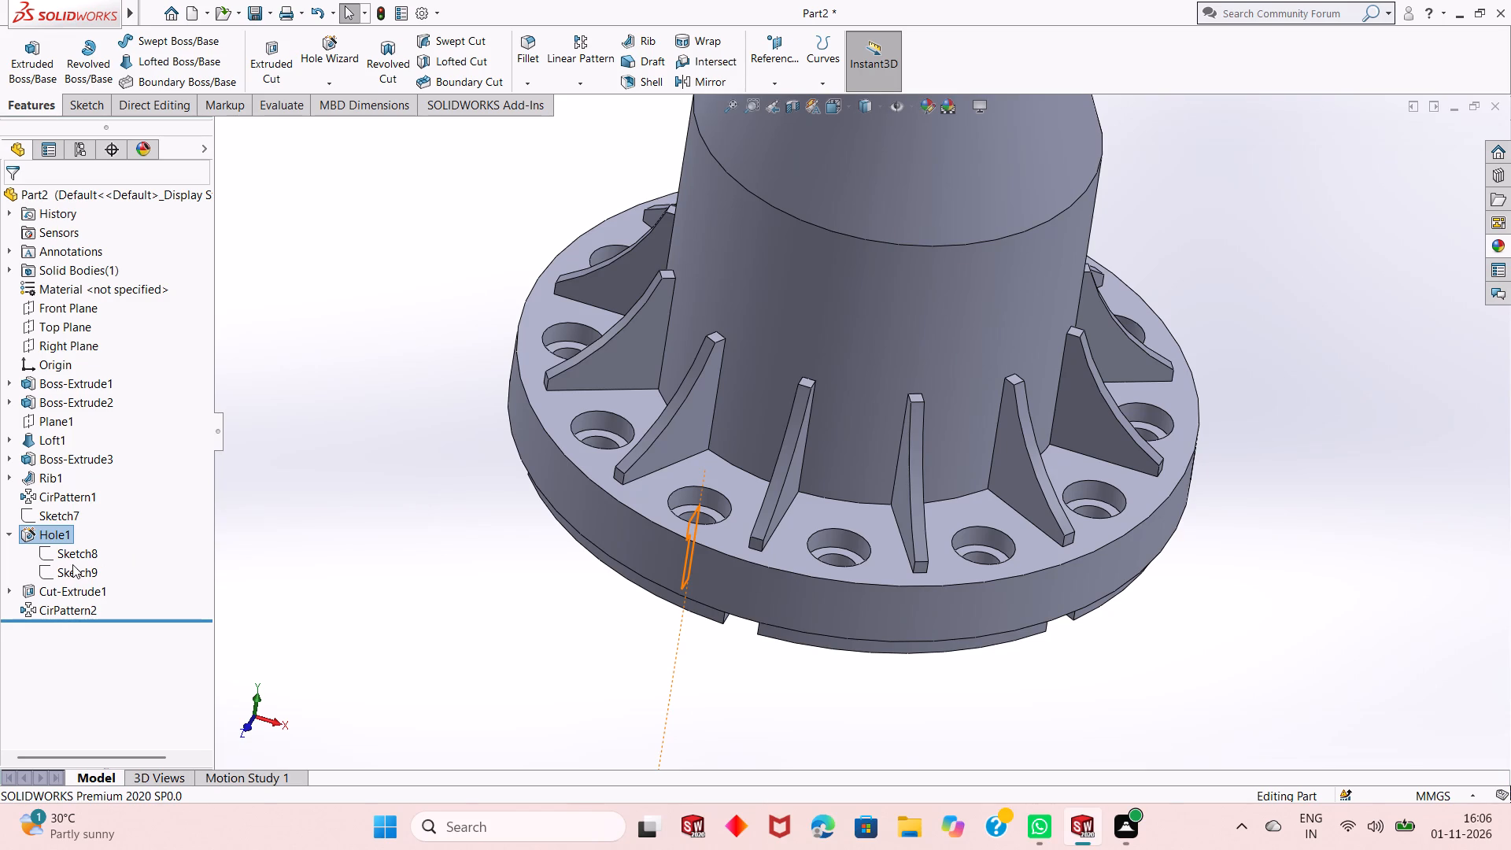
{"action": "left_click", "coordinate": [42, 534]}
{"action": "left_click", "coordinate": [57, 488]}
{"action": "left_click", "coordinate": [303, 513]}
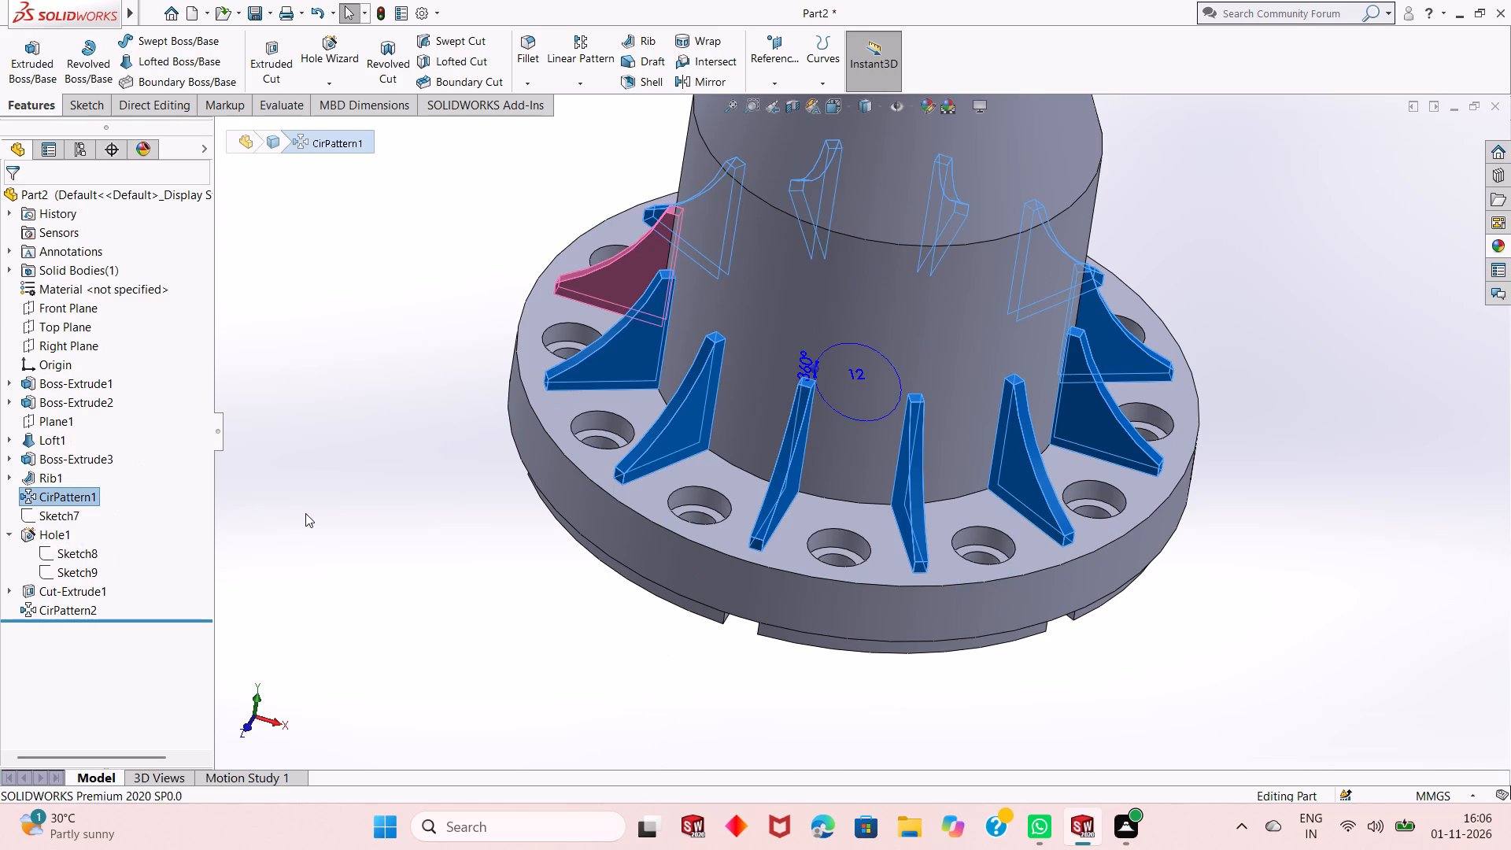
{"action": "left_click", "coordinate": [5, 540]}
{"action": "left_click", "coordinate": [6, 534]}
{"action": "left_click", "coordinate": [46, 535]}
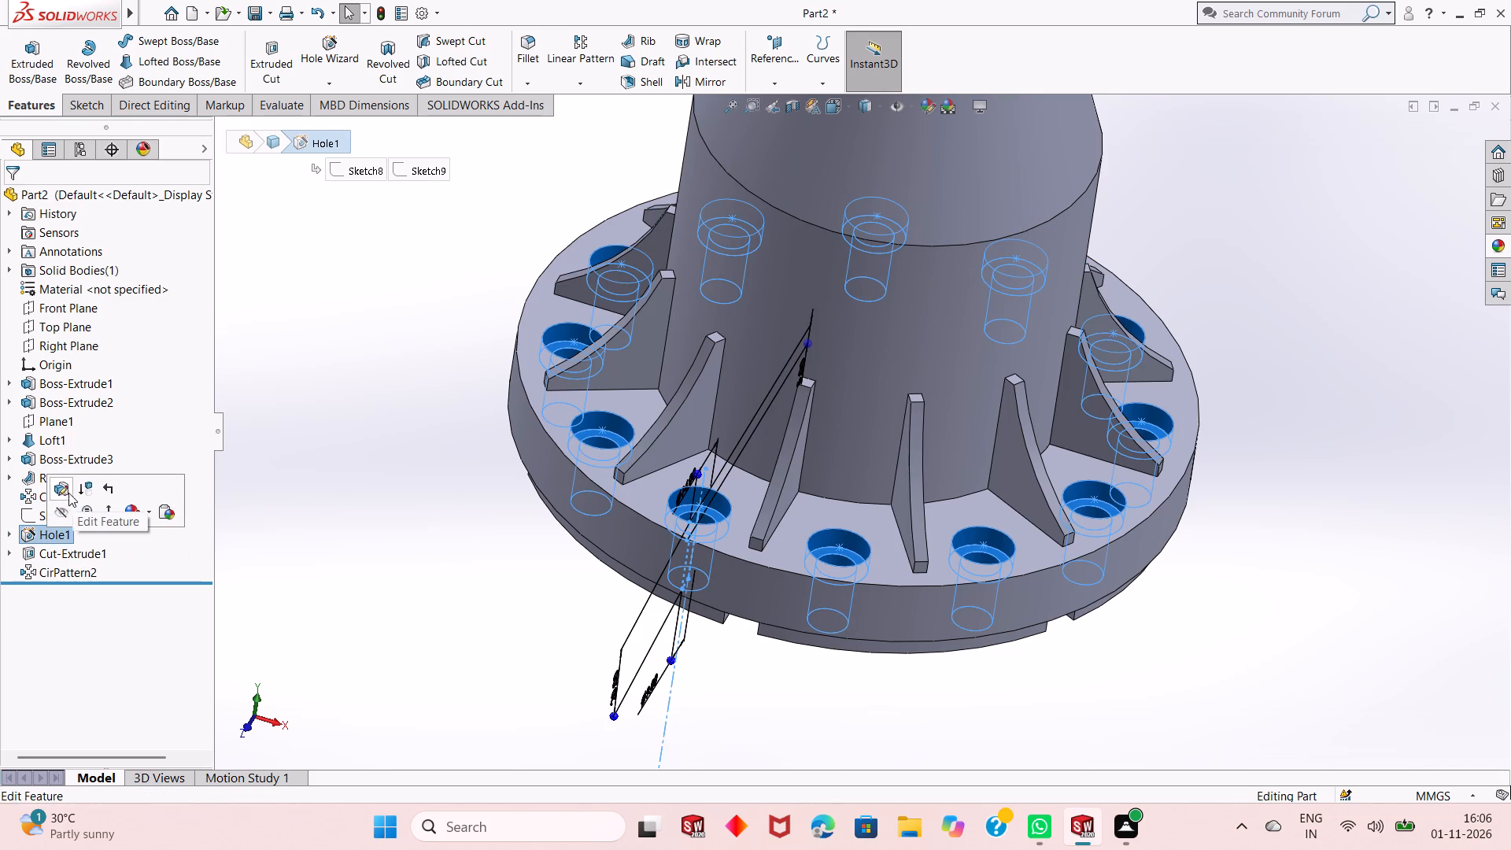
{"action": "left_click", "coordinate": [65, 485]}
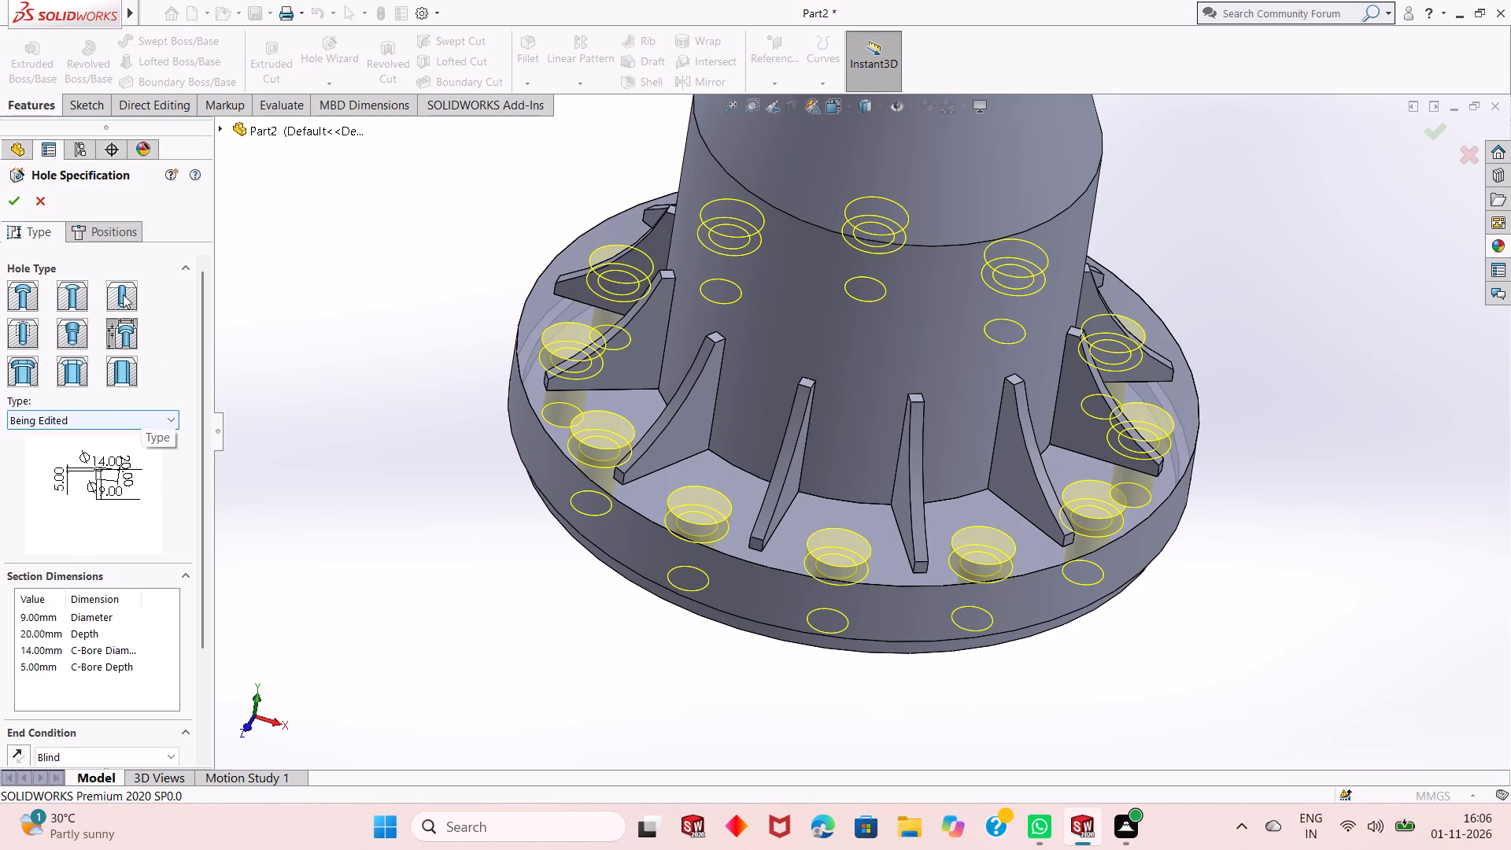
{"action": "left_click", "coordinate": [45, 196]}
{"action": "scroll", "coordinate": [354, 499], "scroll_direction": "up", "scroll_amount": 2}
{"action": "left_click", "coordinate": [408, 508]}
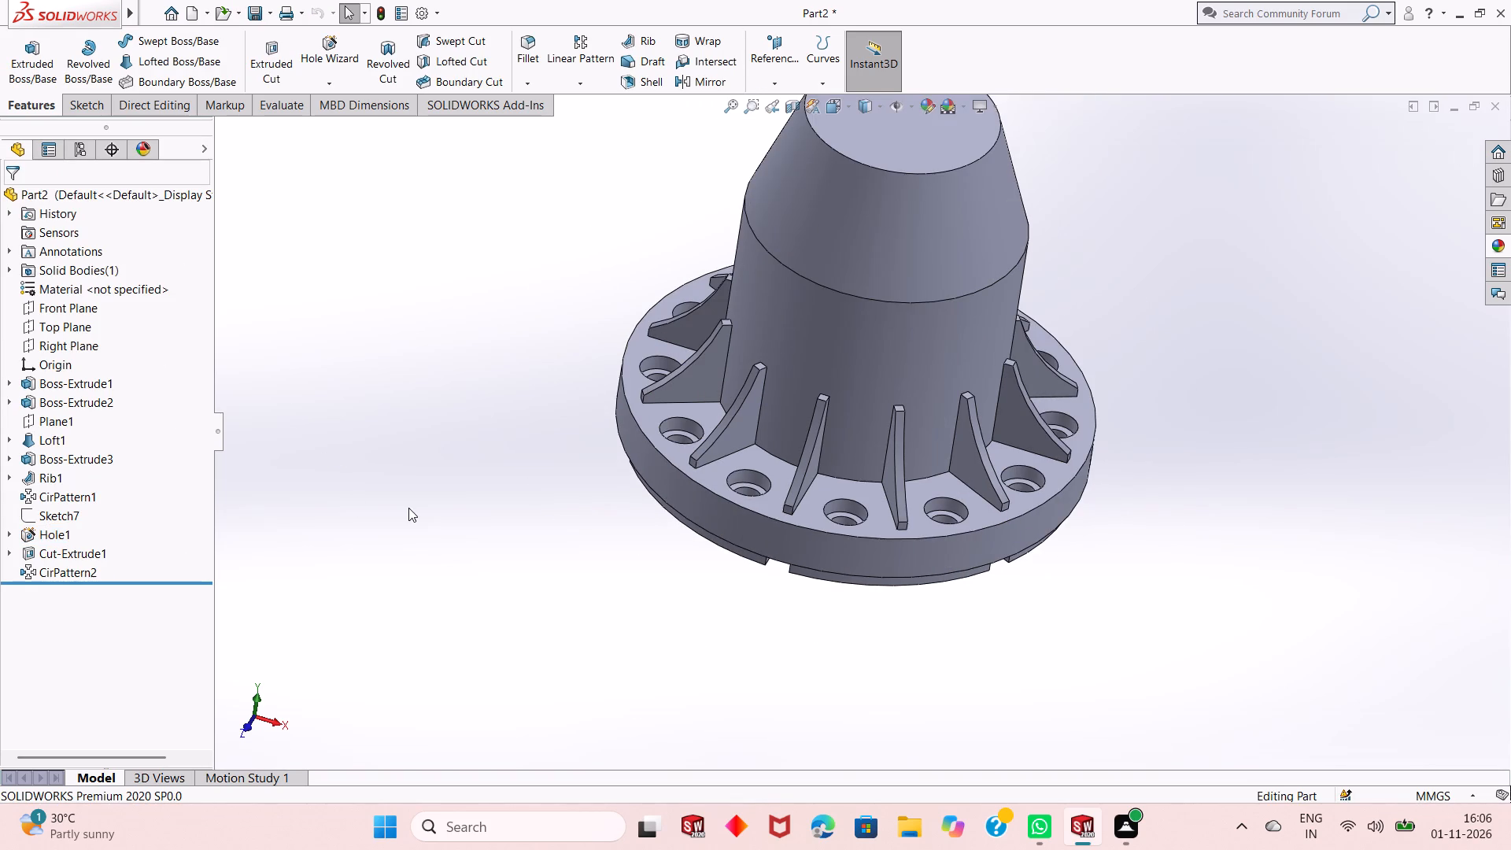
Edit the counterbored hole feature on the flange and set the hole depth to 22 mm.
{"action": "scroll", "coordinate": [670, 497], "scroll_direction": "down", "scroll_amount": 2}
{"action": "left_click", "coordinate": [42, 537]}
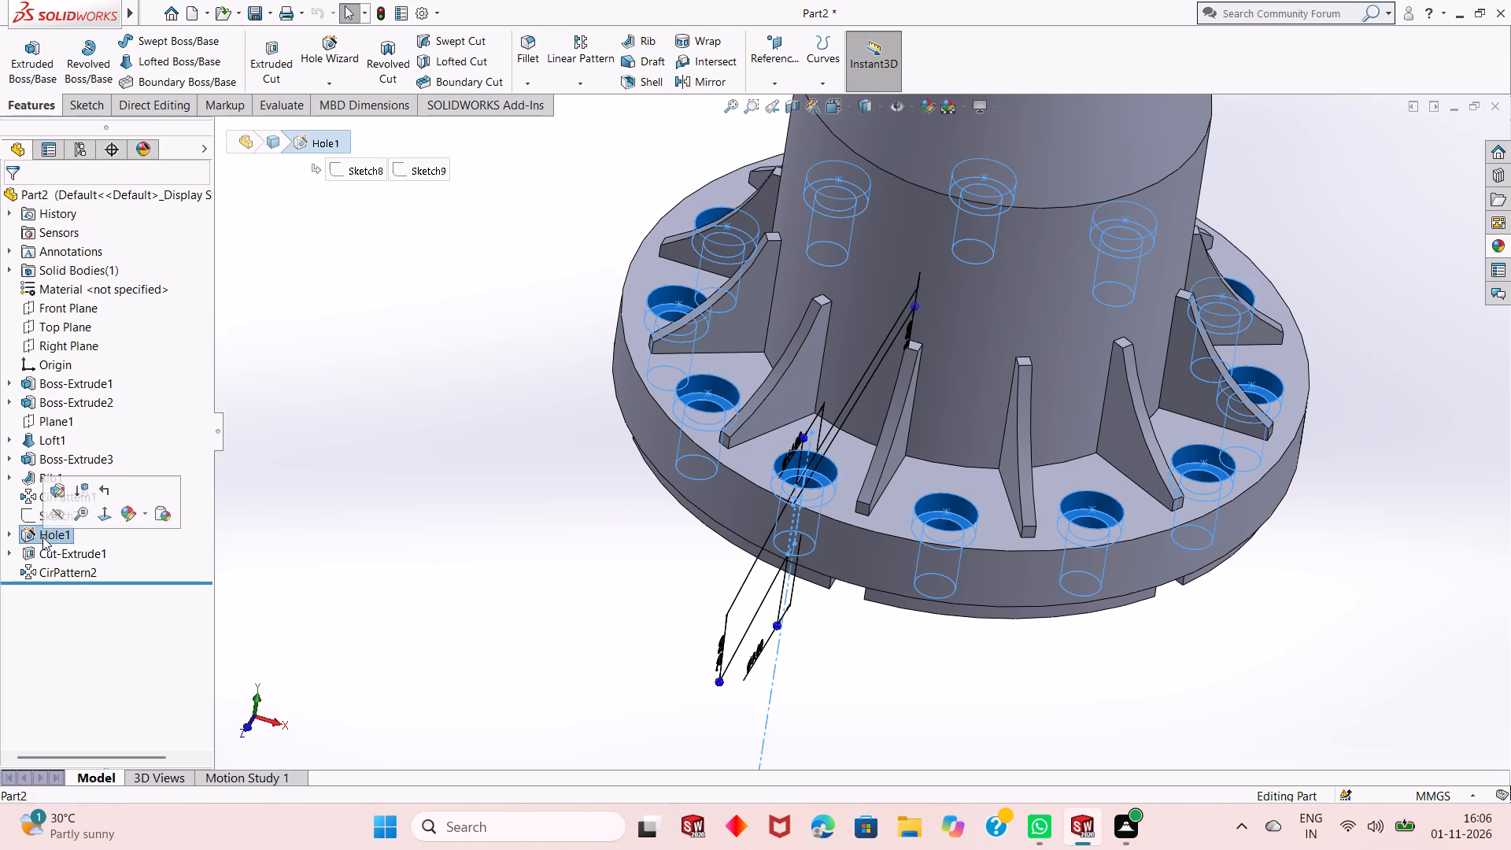
{"action": "left_click", "coordinate": [61, 493]}
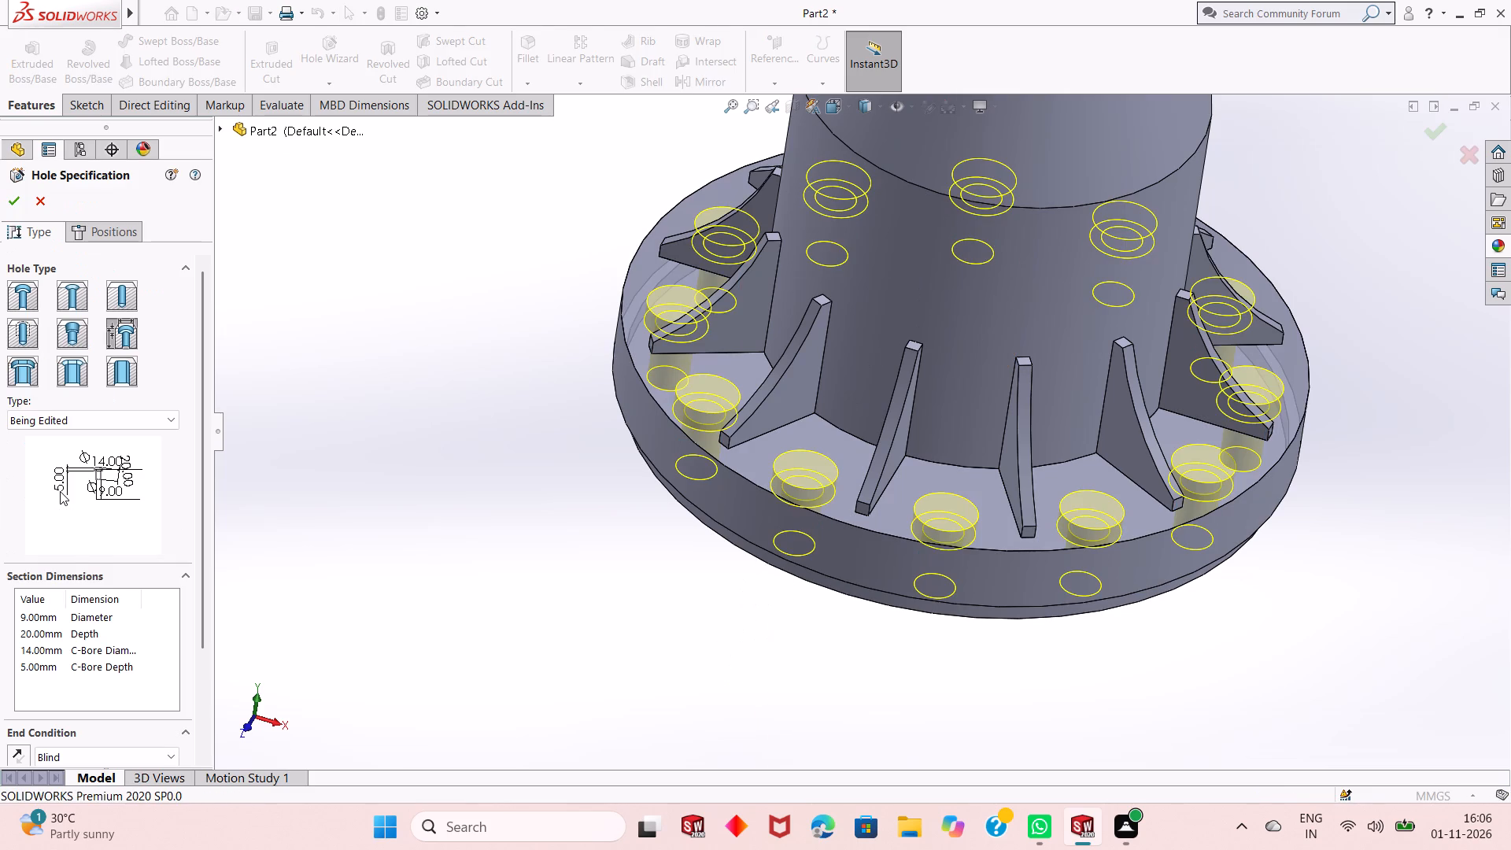
{"action": "double_click", "coordinate": [54, 634]}
{"action": "type", "text": "22"}
{"action": "key", "text": "Return"}
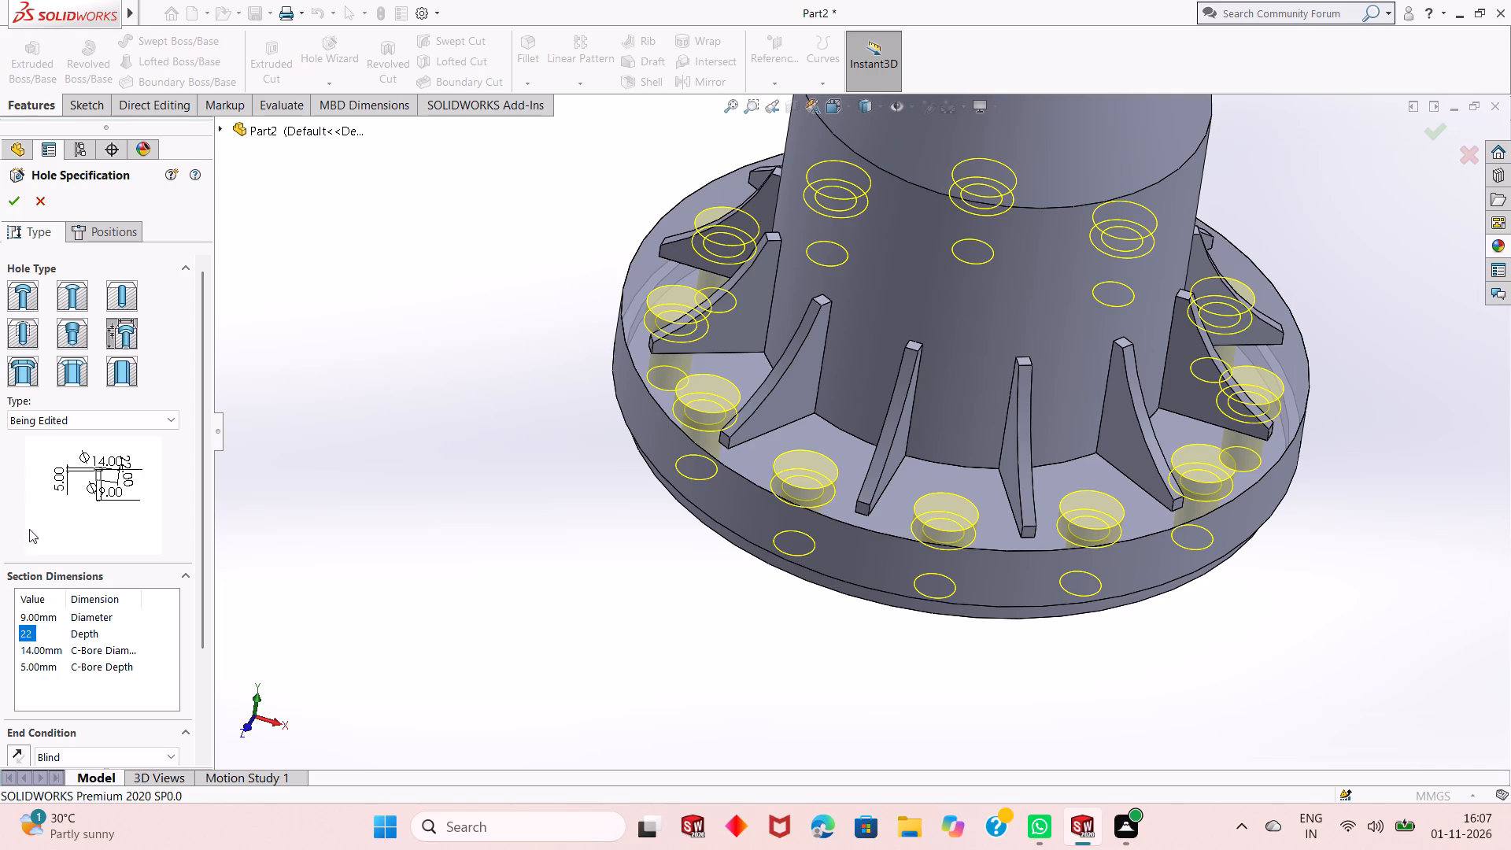
{"action": "left_click", "coordinate": [12, 199]}
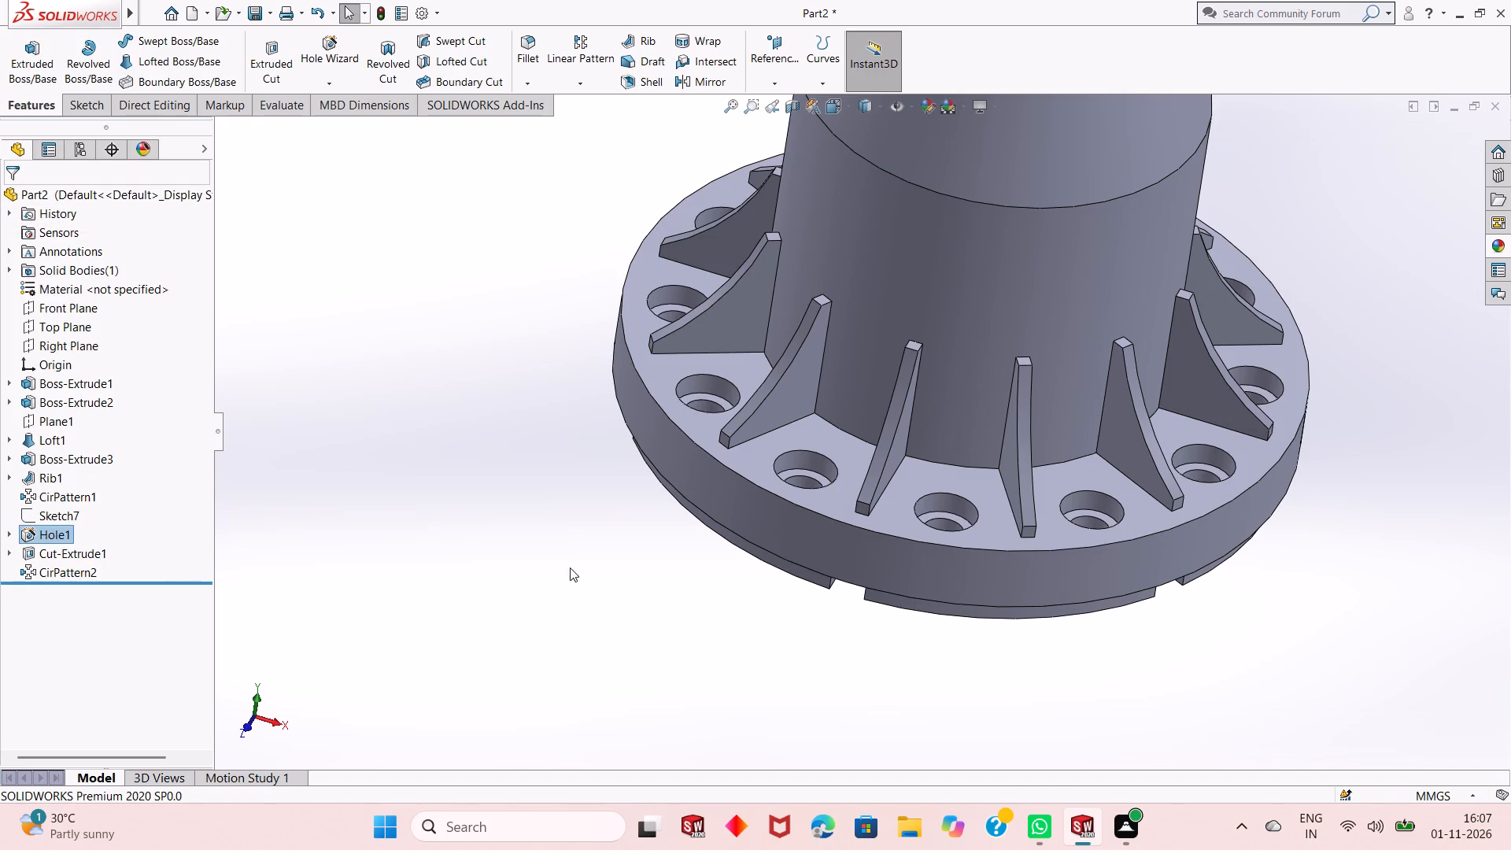
Examine the deepened holes from the slotted underside and from the ribbed upper side of the flange.
{"action": "middle_click_drag", "start_coordinate": [567, 553], "coordinate": [640, 299]}
{"action": "middle_click_drag", "start_coordinate": [769, 571], "coordinate": [756, 445]}
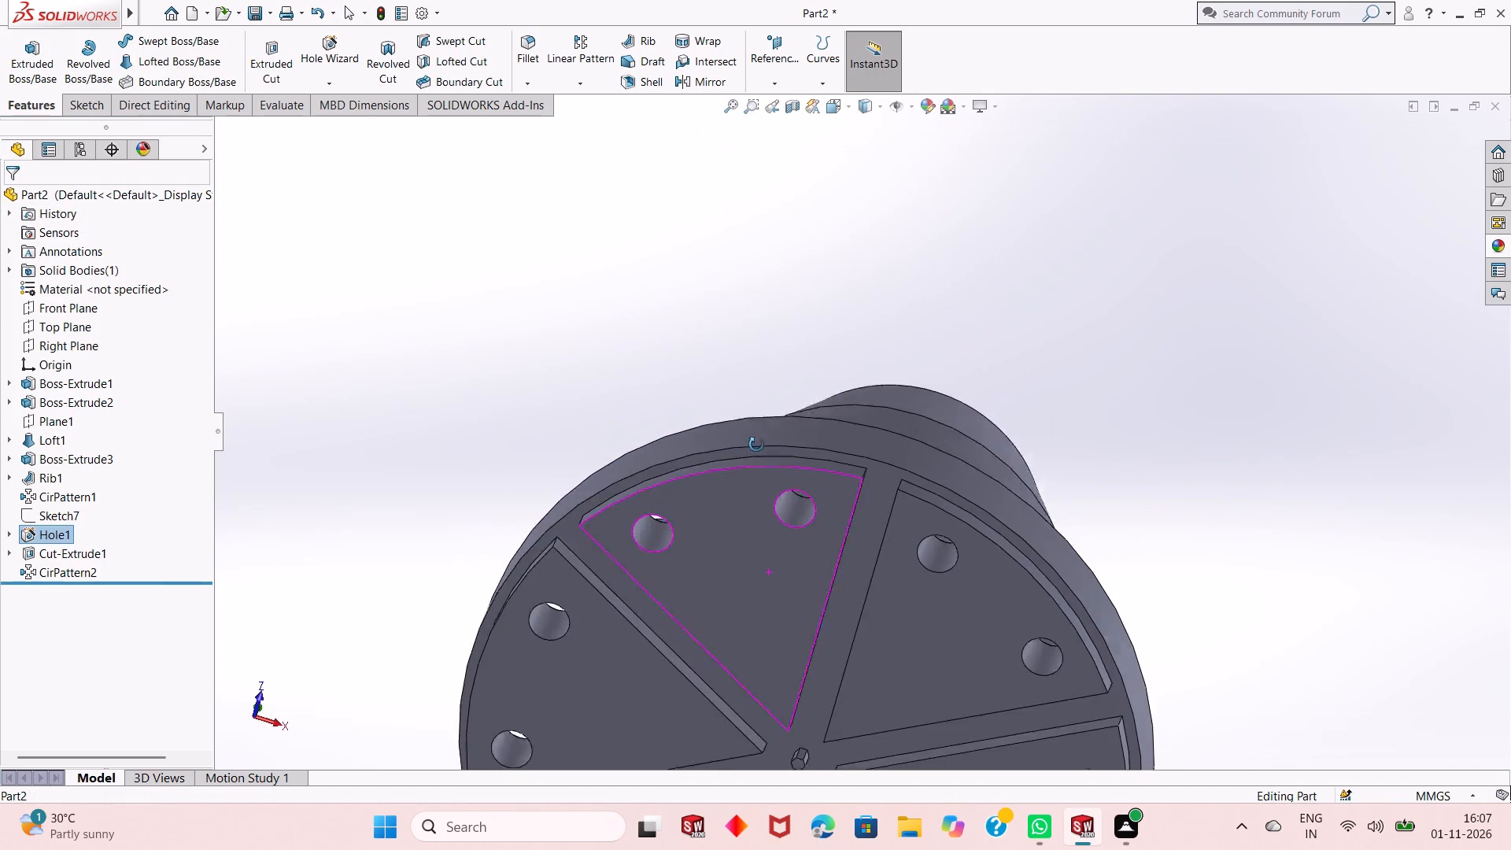
{"action": "middle_click_drag", "start_coordinate": [756, 445], "coordinate": [752, 380]}
{"action": "scroll", "coordinate": [733, 537], "scroll_direction": "up", "scroll_amount": 2}
{"action": "middle_click_drag", "start_coordinate": [761, 530], "coordinate": [786, 547]}
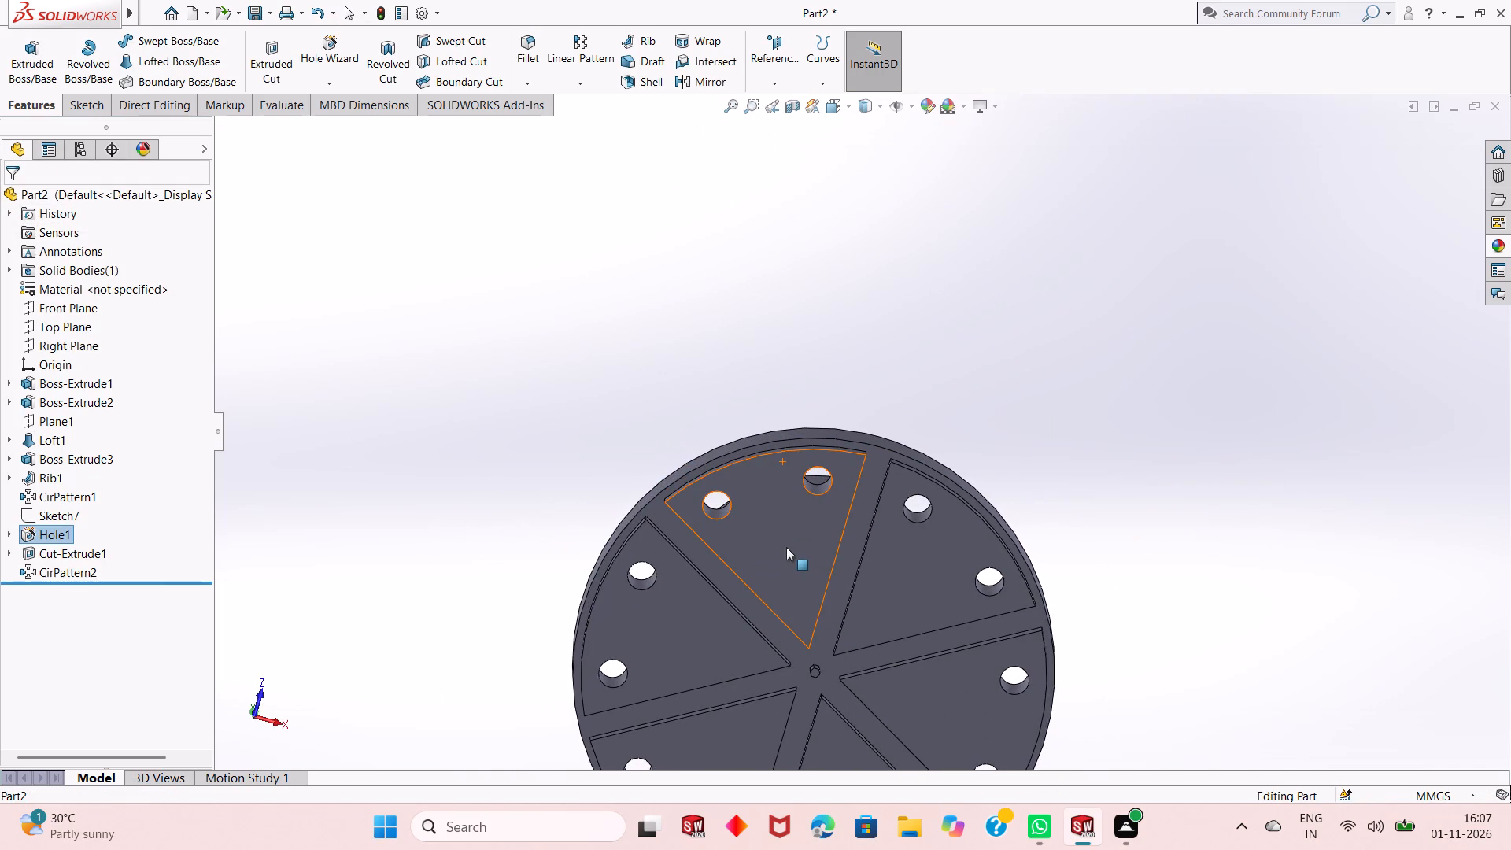
{"action": "scroll", "coordinate": [786, 547], "scroll_direction": "up", "scroll_amount": 2}
{"action": "middle_click_drag", "start_coordinate": [789, 528], "coordinate": [764, 630]}
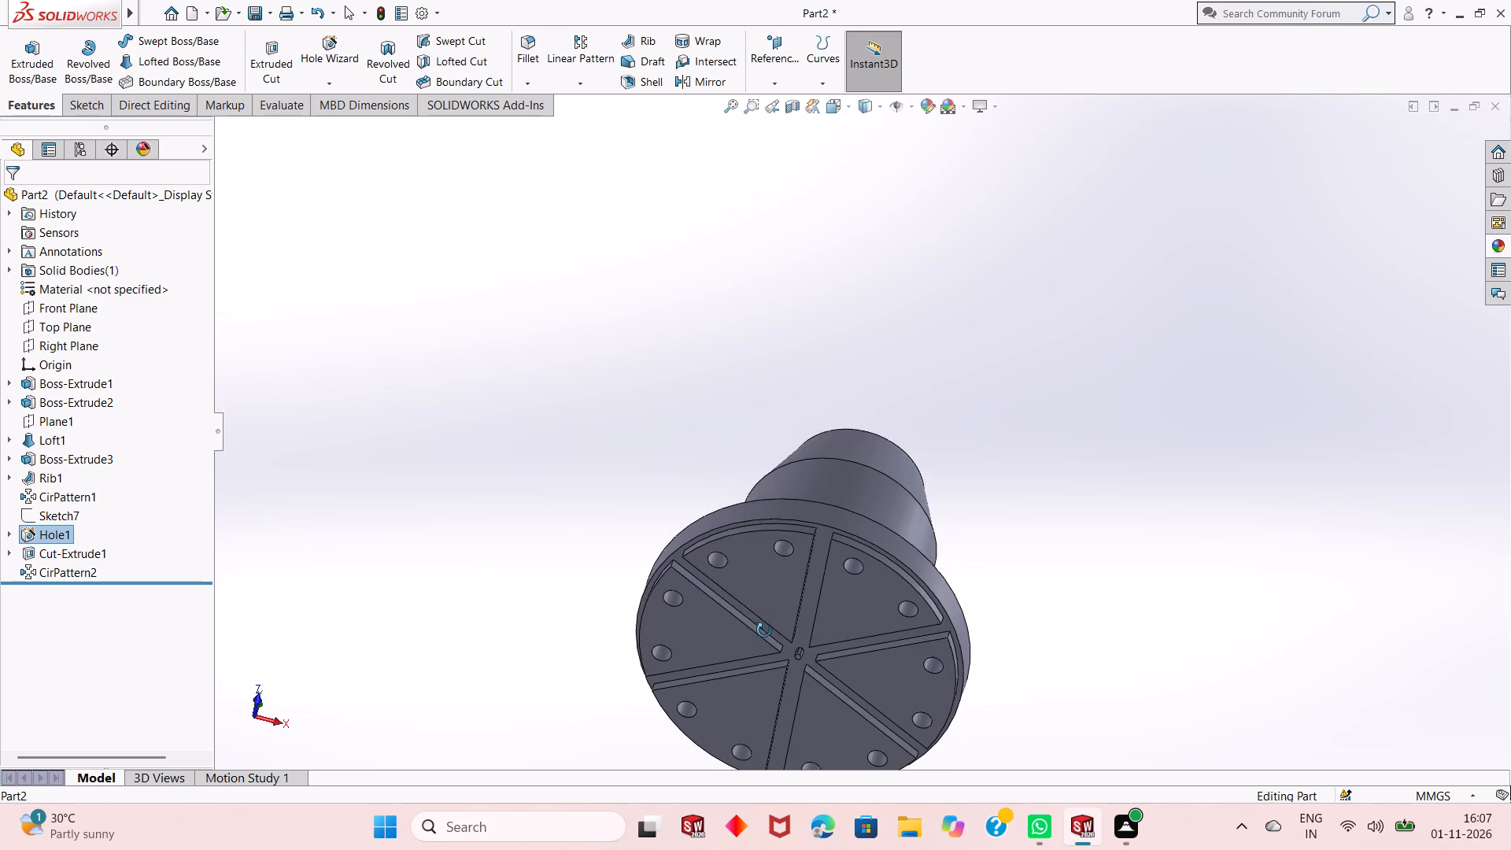
{"action": "middle_click_drag", "start_coordinate": [764, 630], "coordinate": [748, 663]}
{"action": "middle_click_drag", "start_coordinate": [738, 597], "coordinate": [738, 756]}
{"action": "middle_click_drag", "start_coordinate": [722, 611], "coordinate": [706, 715]}
{"action": "scroll", "coordinate": [706, 634], "scroll_direction": "down", "scroll_amount": 4}
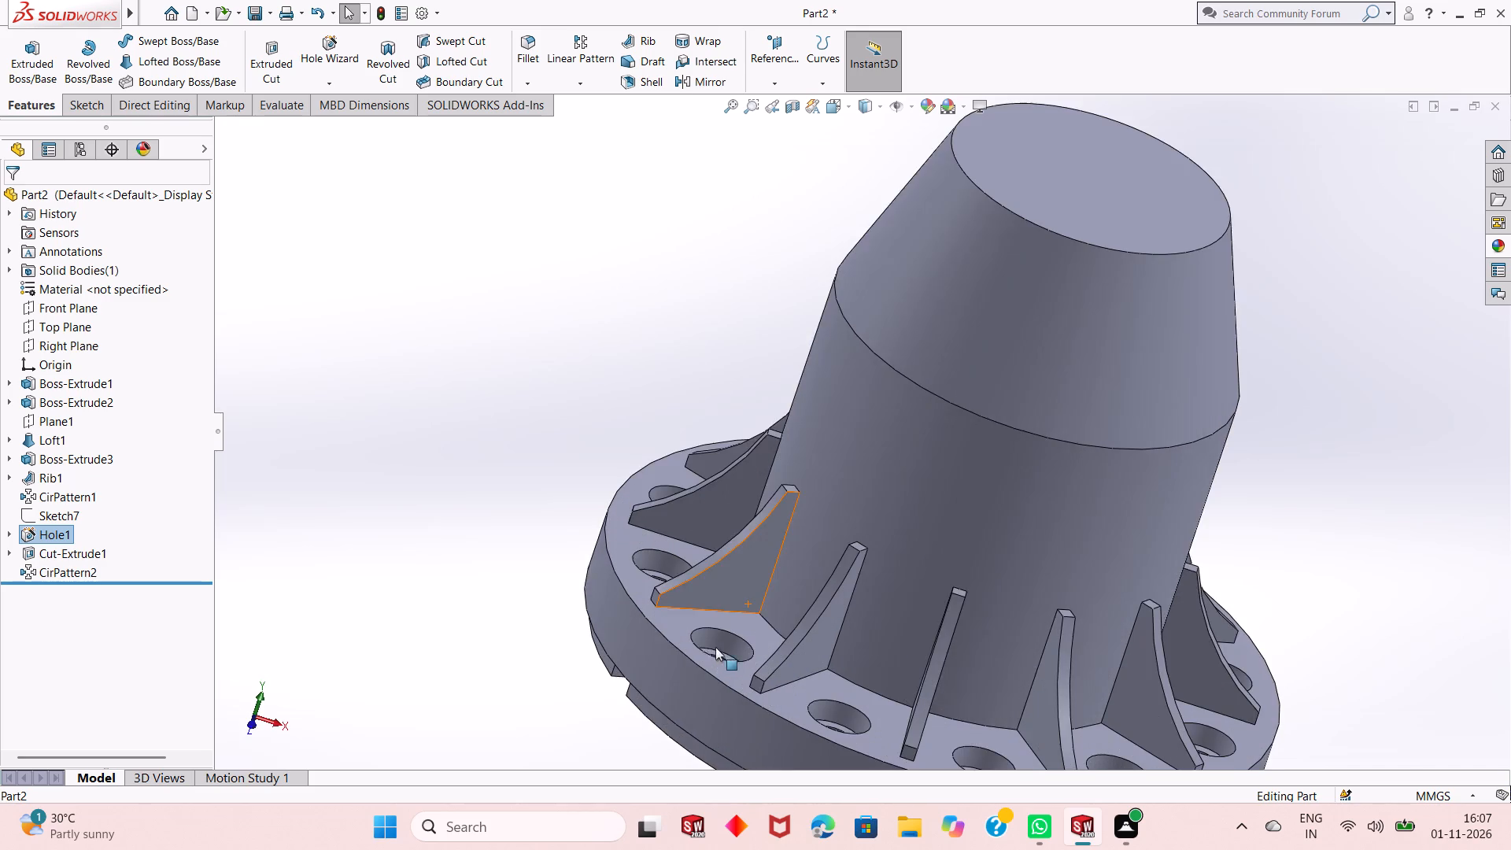
{"action": "middle_click_drag", "start_coordinate": [716, 647], "coordinate": [704, 697]}
{"action": "scroll", "coordinate": [739, 686], "scroll_direction": "up", "scroll_amount": 3}
{"action": "scroll", "coordinate": [870, 624], "scroll_direction": "down", "scroll_amount": 3}
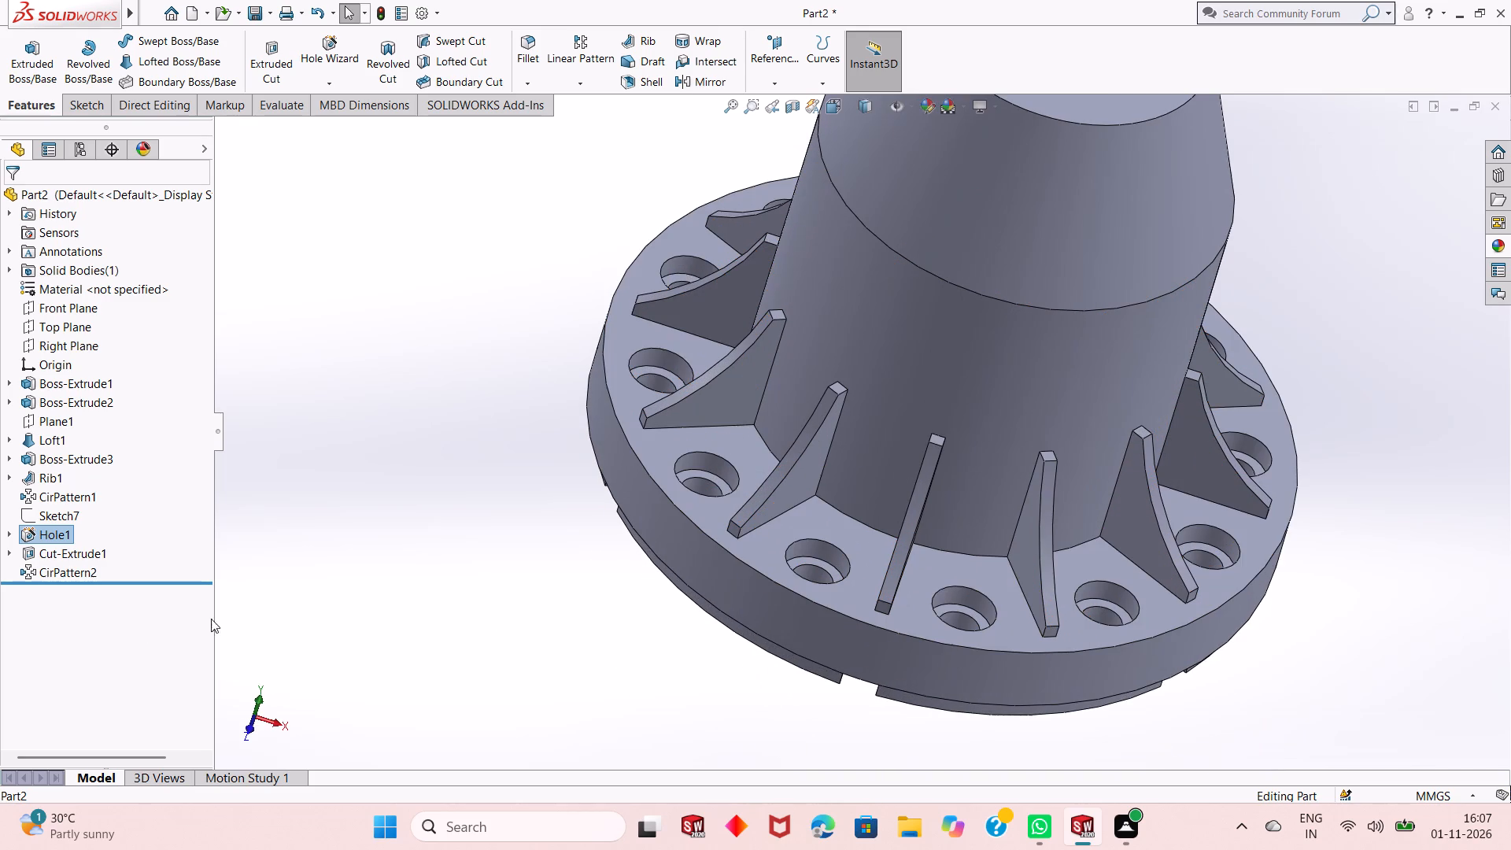
Edit the counterbored hole feature on the flange and set the through-portion hole diameter to 7 mm.
{"action": "left_click", "coordinate": [381, 485]}
{"action": "left_click", "coordinate": [60, 537]}
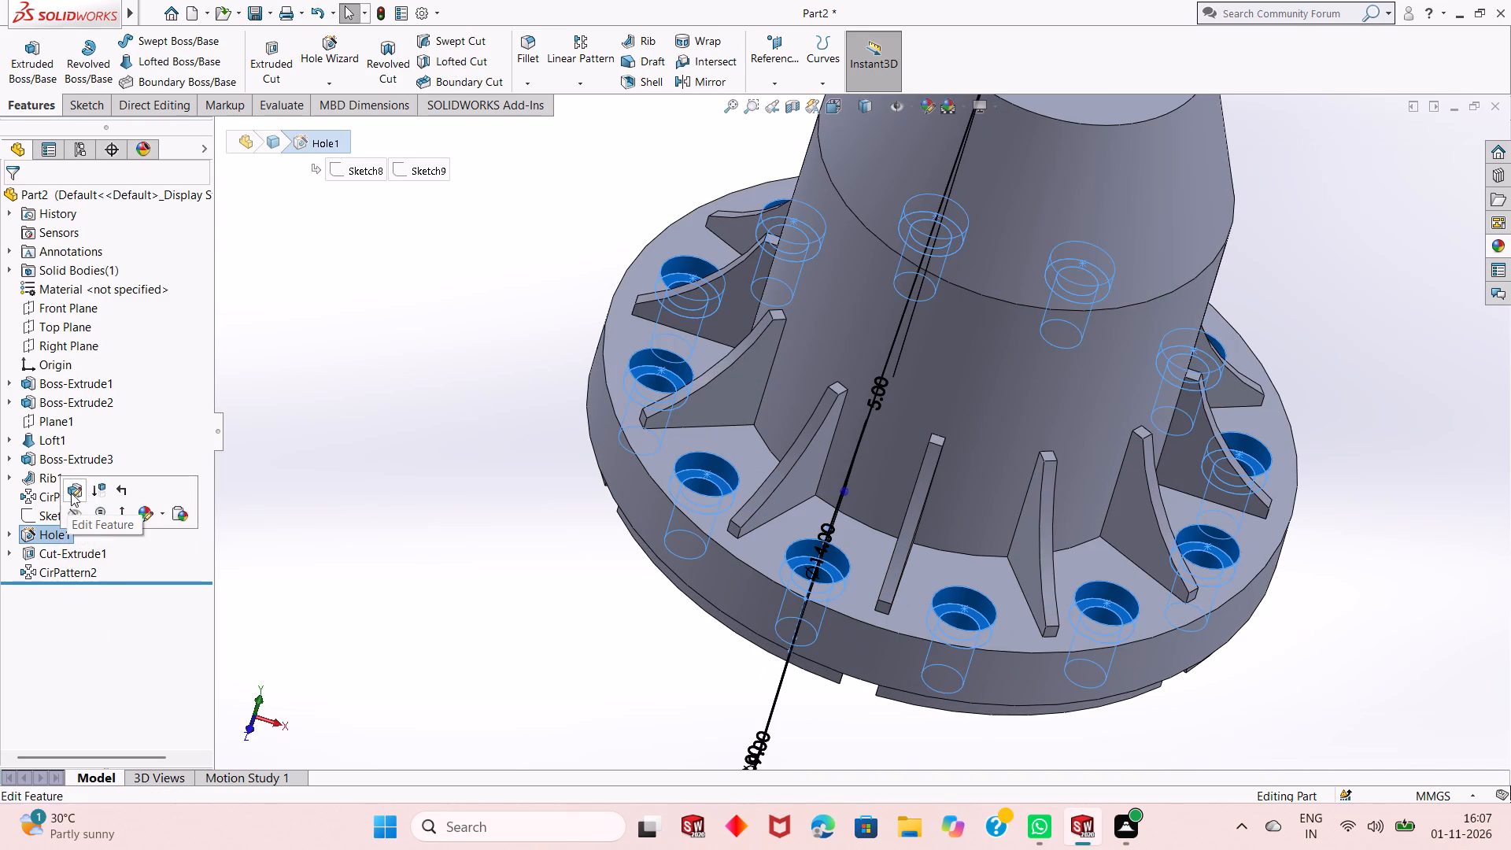
{"action": "left_click", "coordinate": [73, 490]}
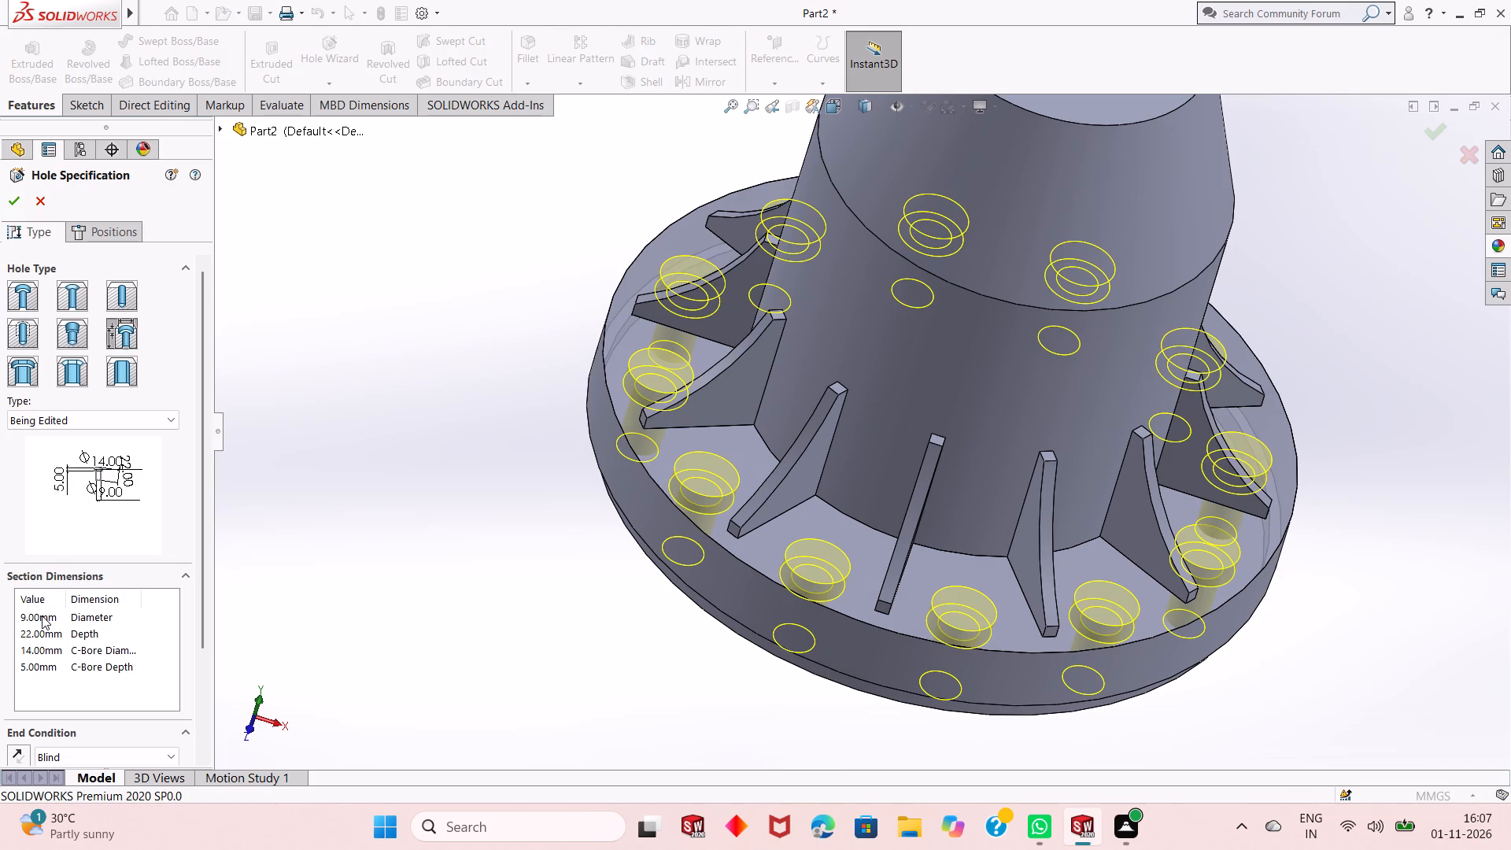
{"action": "double_click", "coordinate": [42, 615]}
{"action": "key", "text": "7"}
{"action": "key", "text": "Return"}
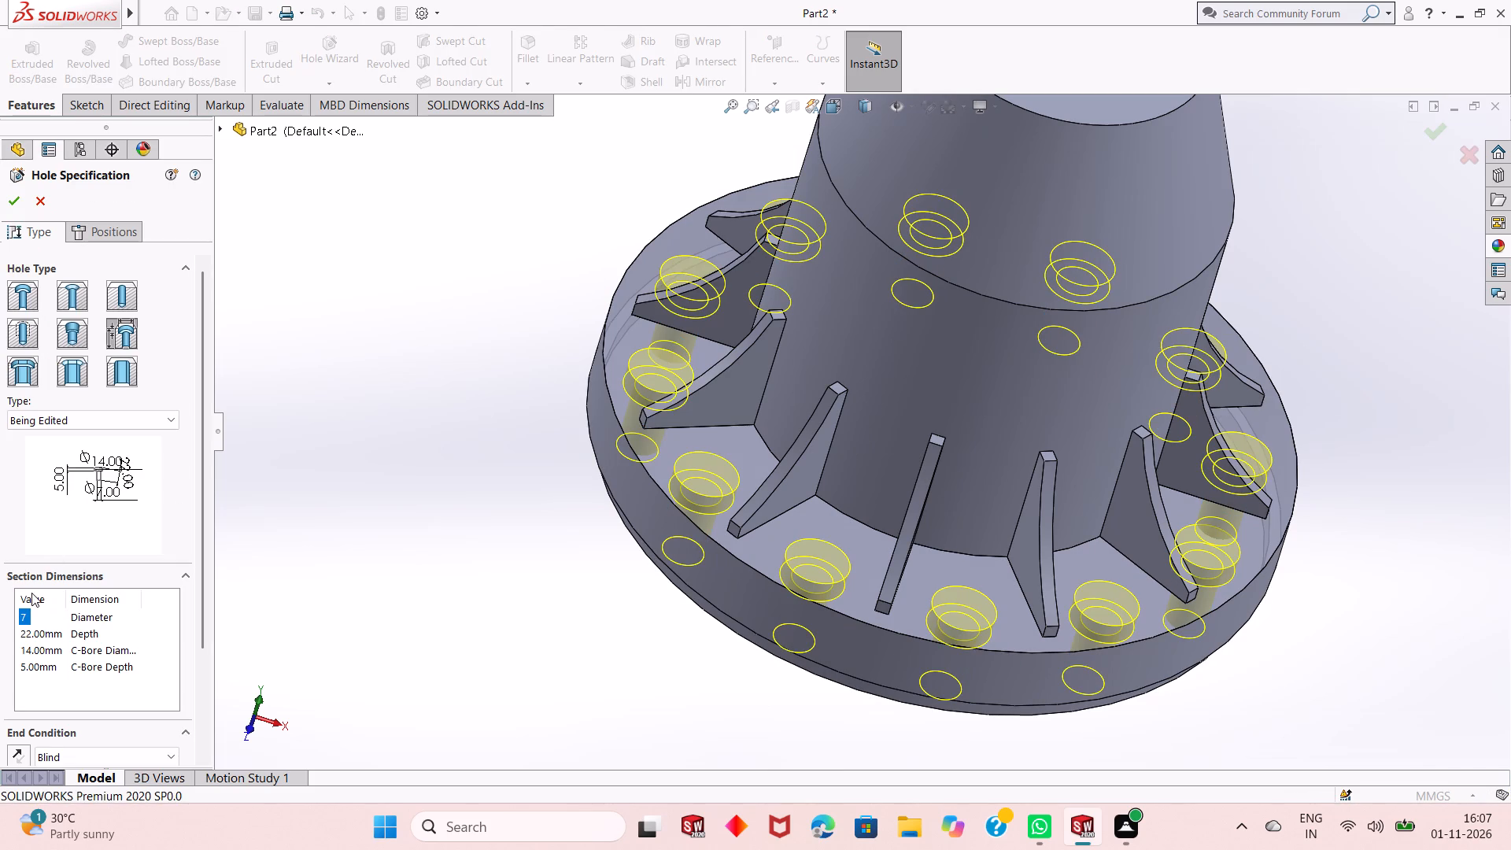
{"action": "left_click", "coordinate": [9, 204]}
Examine the resized counterbored holes around the flange and the overall shape of the part.
{"action": "middle_click_drag", "start_coordinate": [437, 535], "coordinate": [580, 537]}
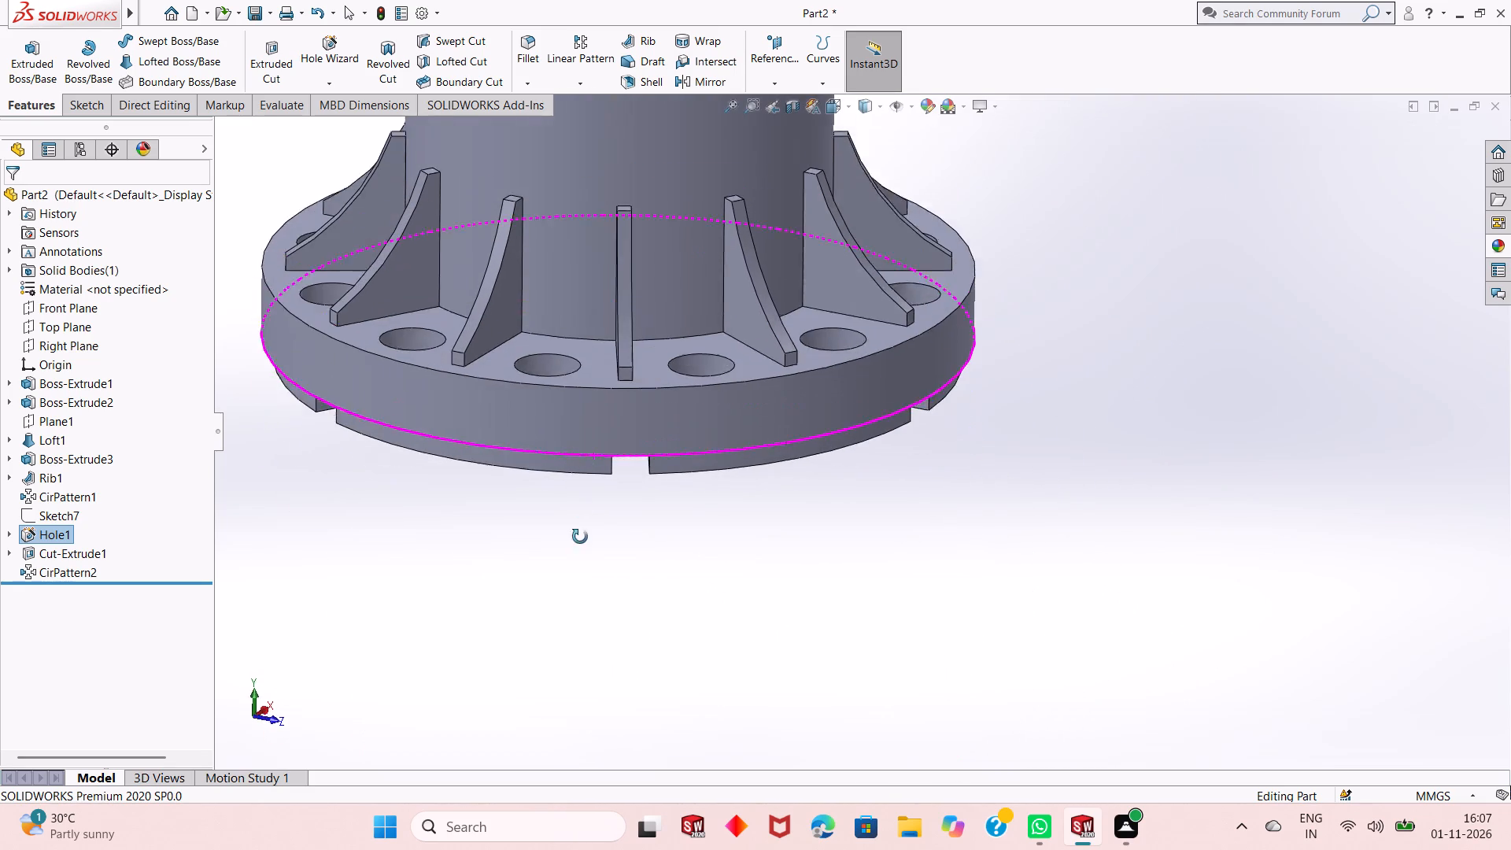
{"action": "middle_click_drag", "start_coordinate": [580, 537], "coordinate": [578, 551]}
{"action": "middle_click_drag", "start_coordinate": [571, 445], "coordinate": [574, 531]}
{"action": "scroll", "coordinate": [573, 519], "scroll_direction": "up", "scroll_amount": 5}
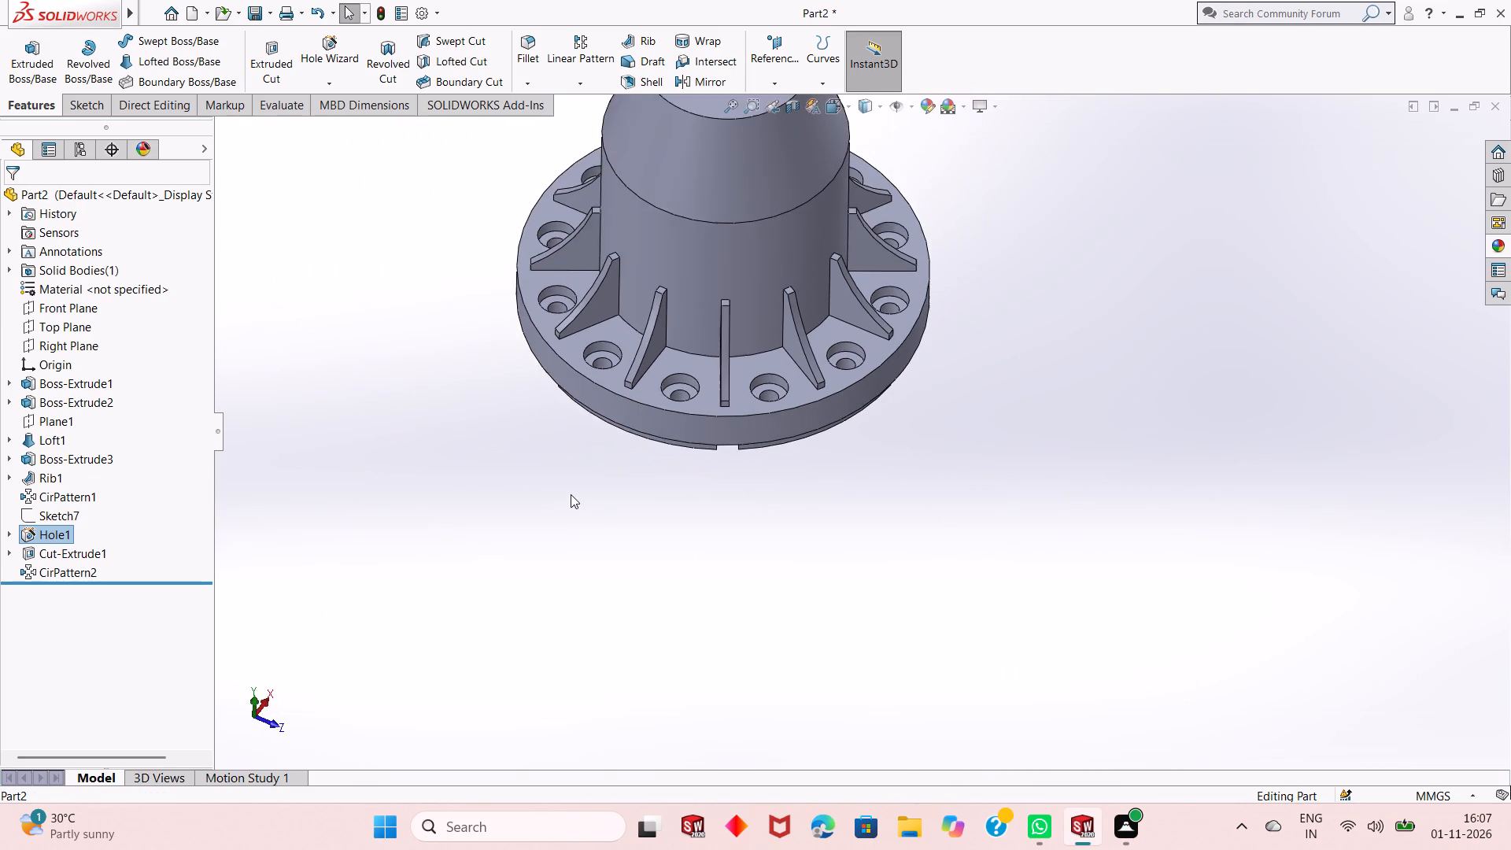
{"action": "scroll", "coordinate": [571, 494], "scroll_direction": "up", "scroll_amount": 1}
{"action": "scroll", "coordinate": [852, 257], "scroll_direction": "down", "scroll_amount": 2}
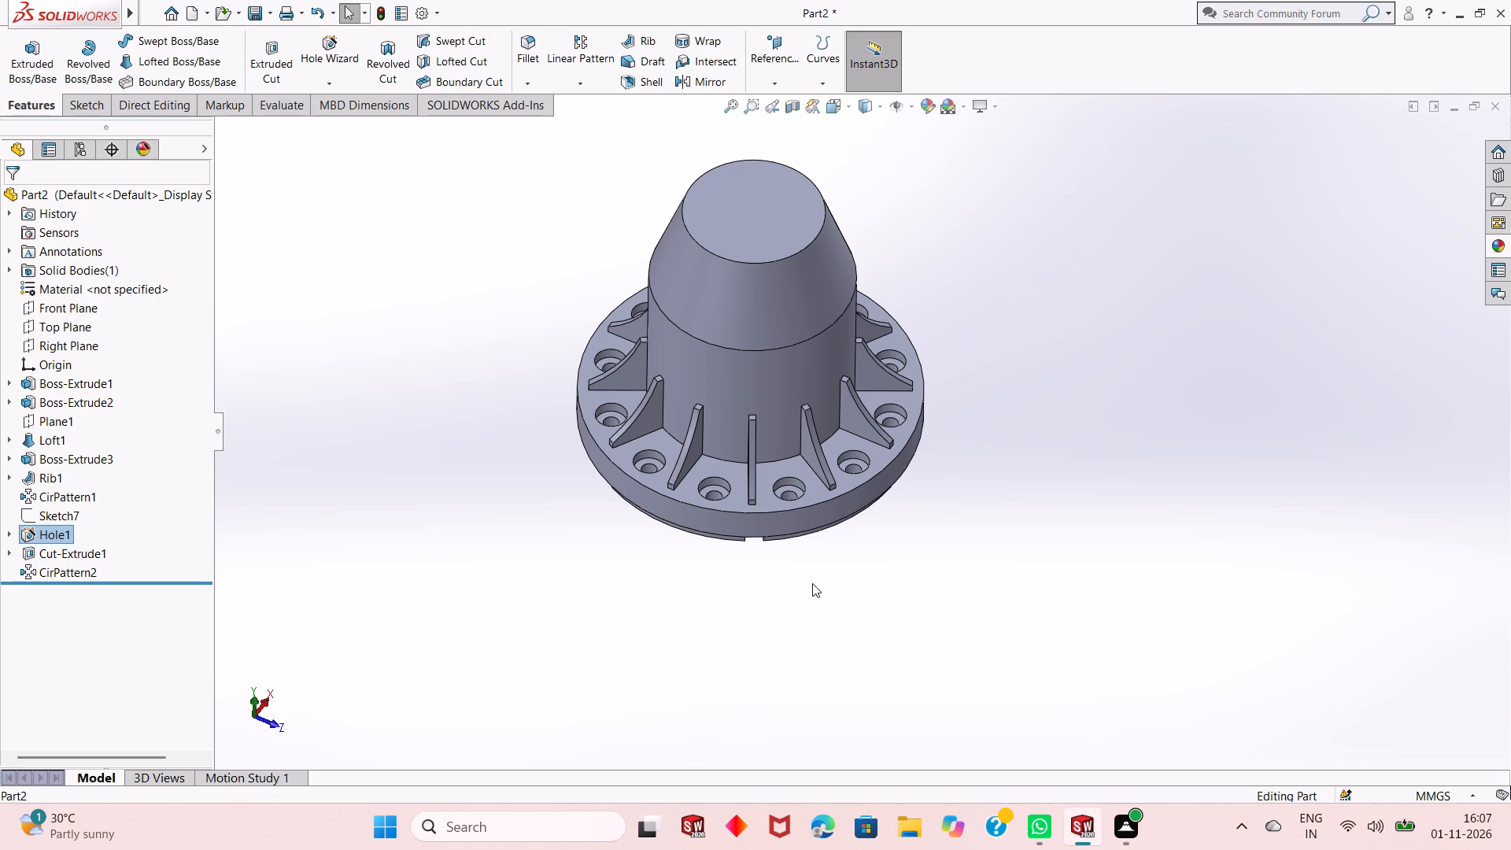
{"action": "middle_click_drag", "start_coordinate": [810, 582], "coordinate": [808, 571]}
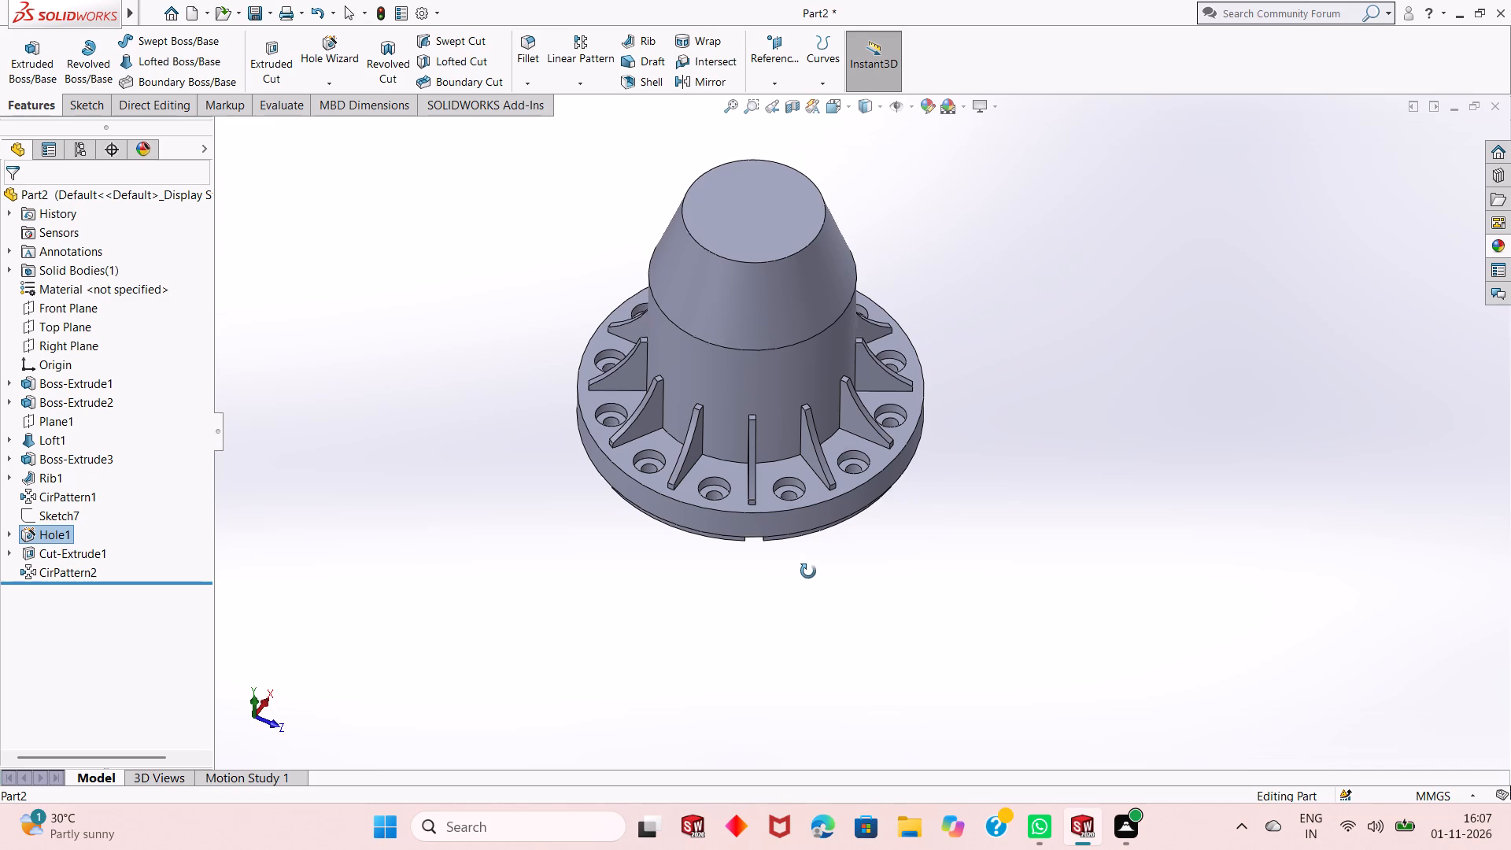
{"action": "middle_click_drag", "start_coordinate": [808, 571], "coordinate": [808, 496]}
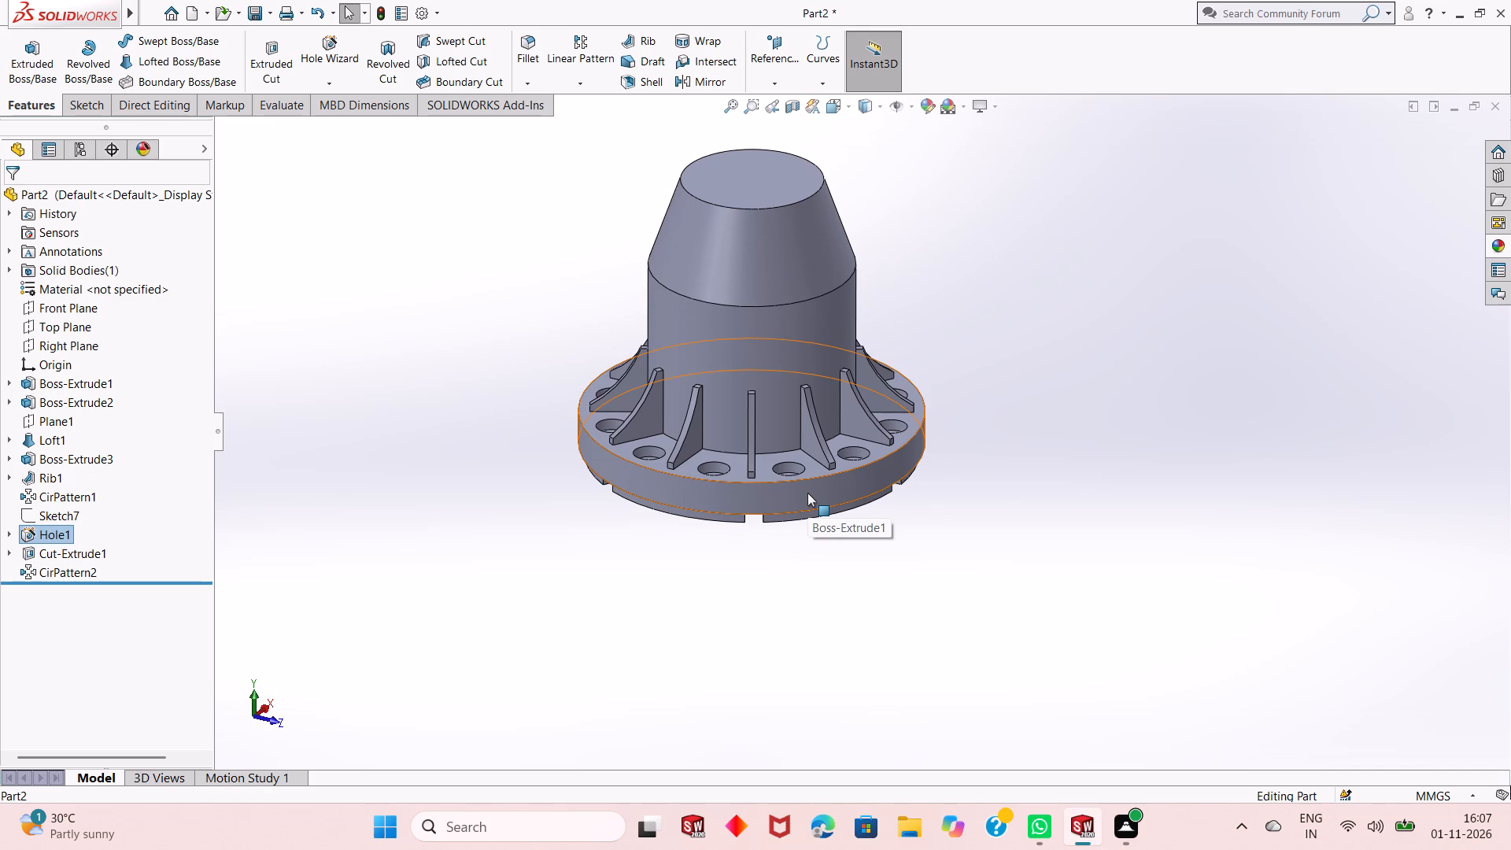
Start a sketch on the flat top face of the tapered loft and view it face-on.
{"action": "scroll", "coordinate": [807, 493], "scroll_direction": "up", "scroll_amount": 2}
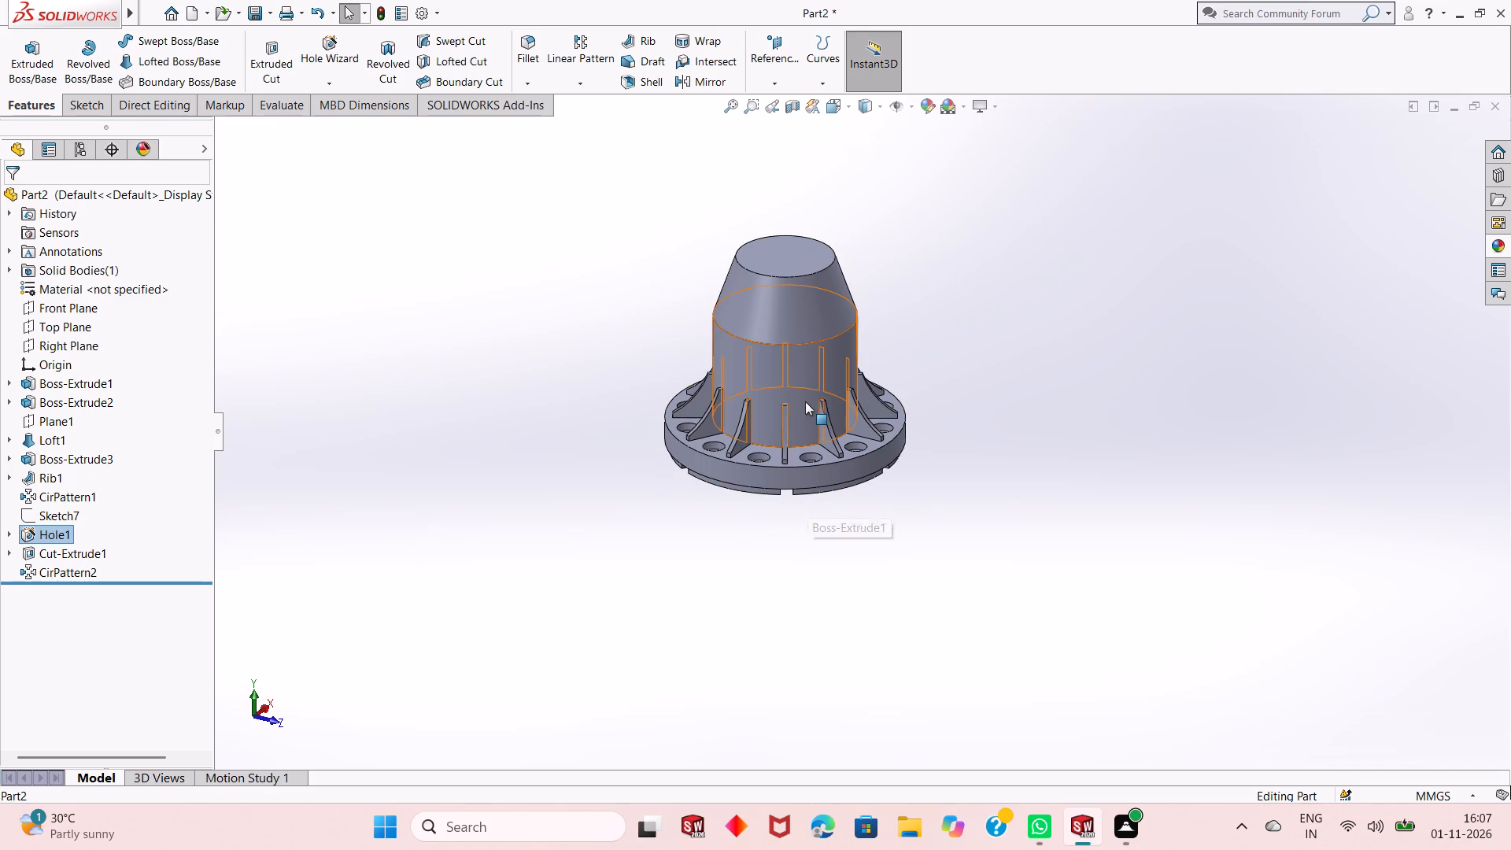
{"action": "scroll", "coordinate": [800, 385], "scroll_direction": "down", "scroll_amount": 2}
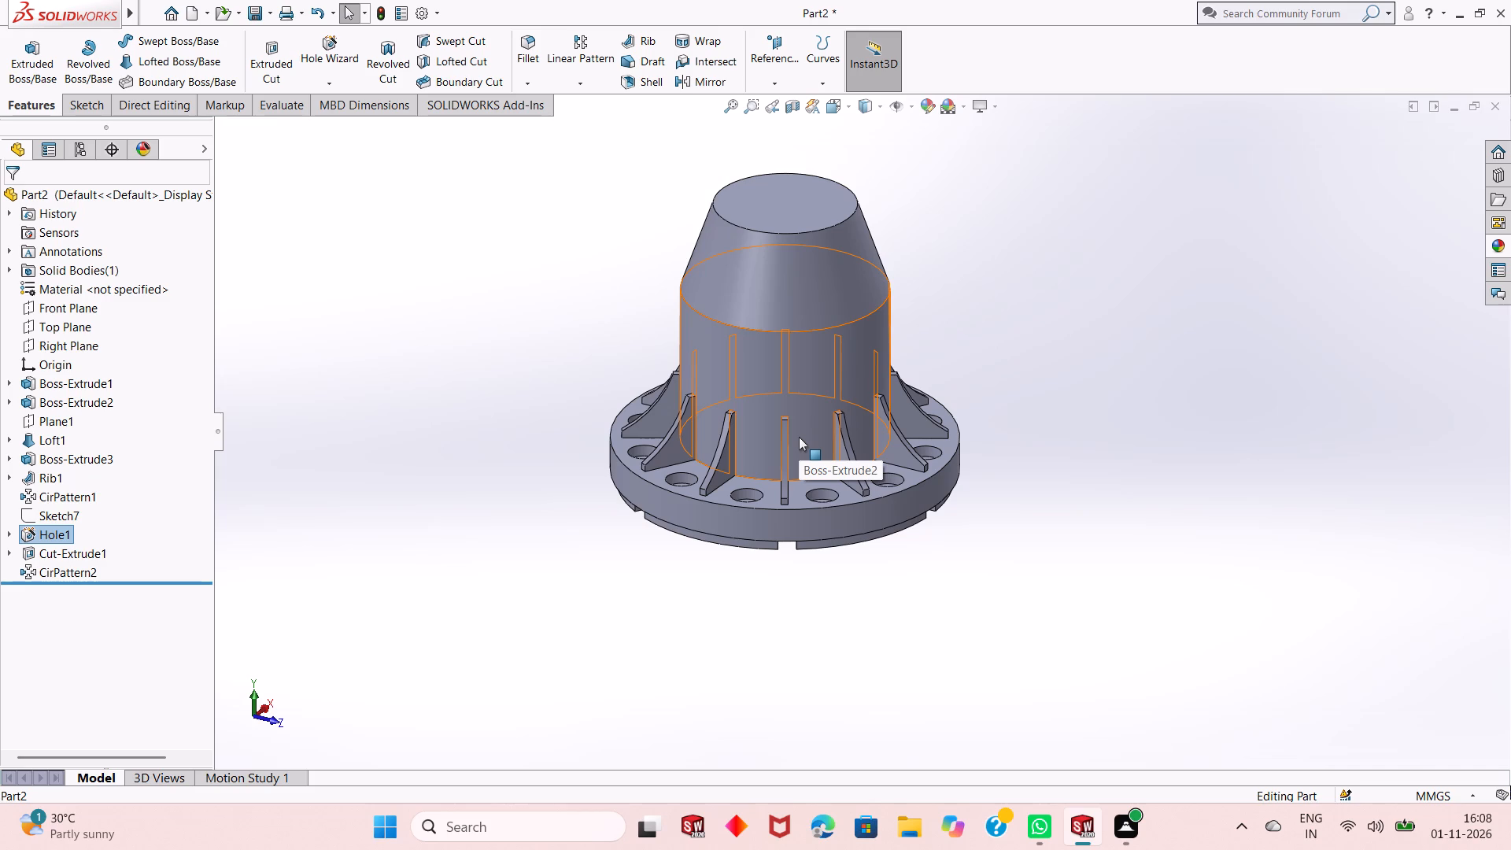
{"action": "left_click", "coordinate": [803, 199]}
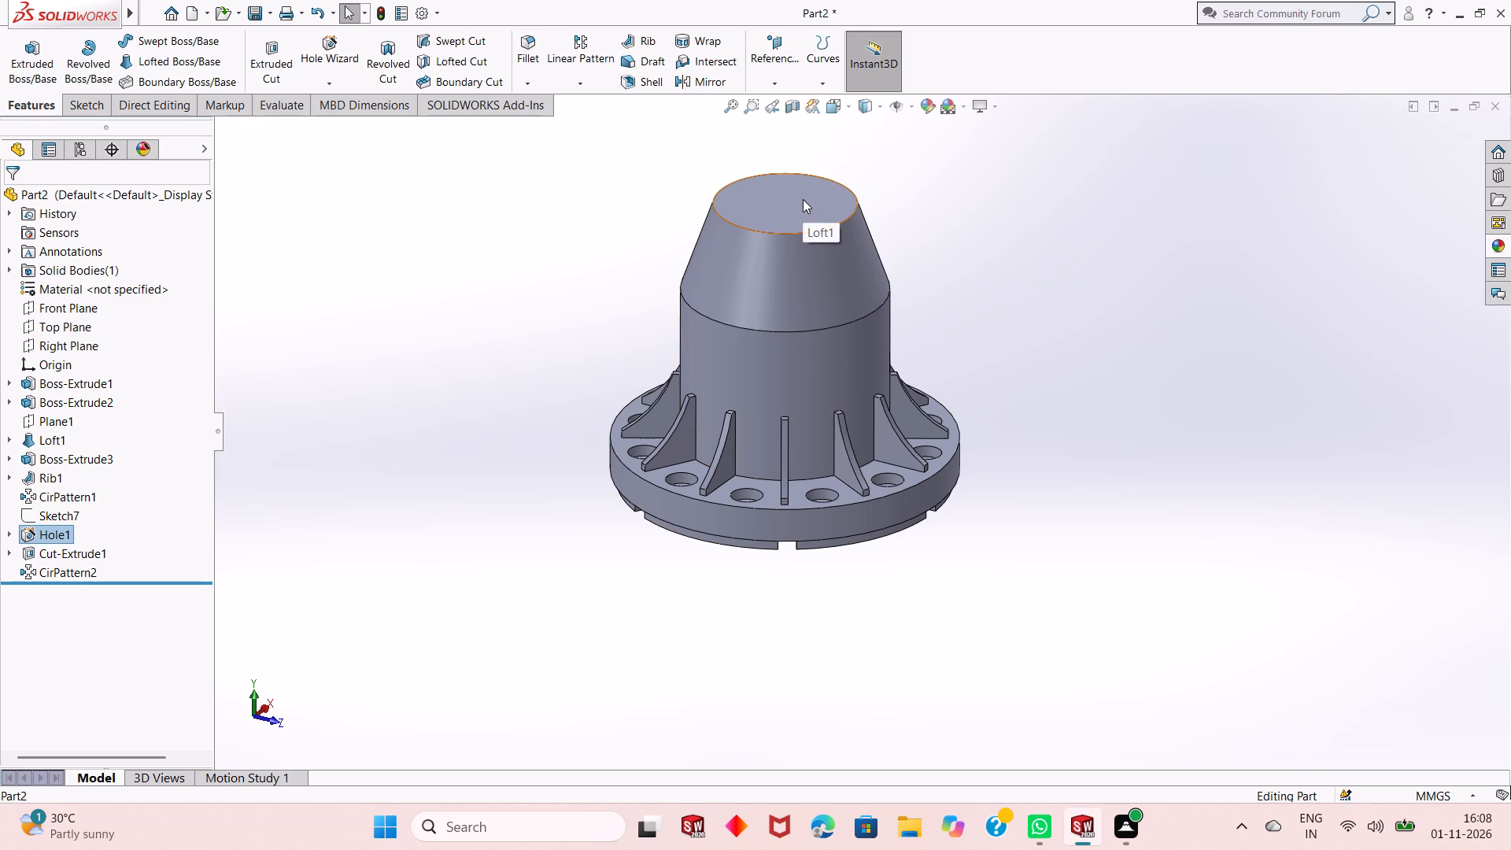
{"action": "left_click", "coordinate": [876, 147]}
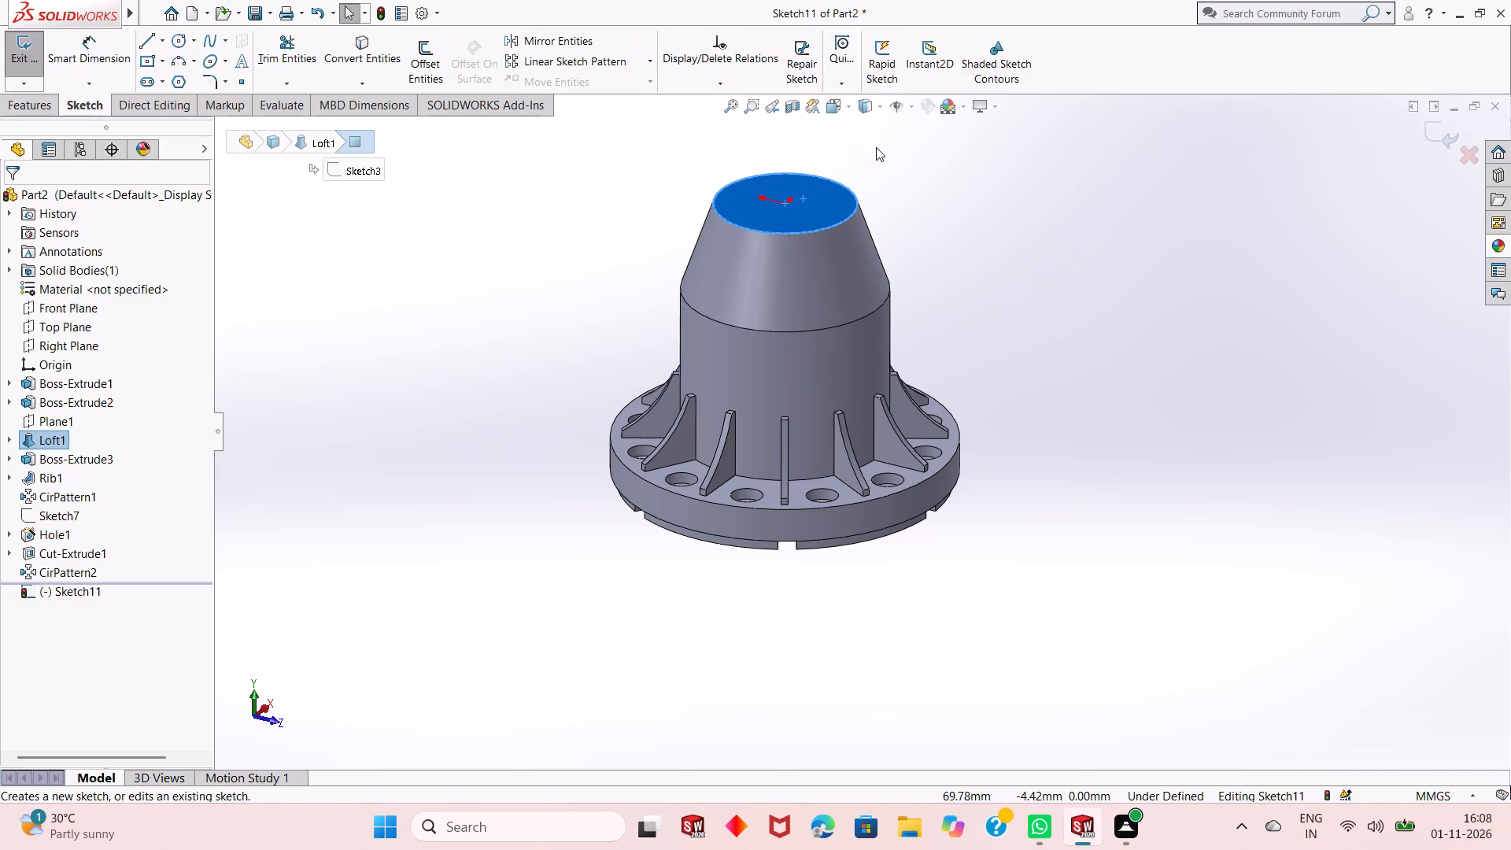
{"action": "key", "text": "ctrl+8"}
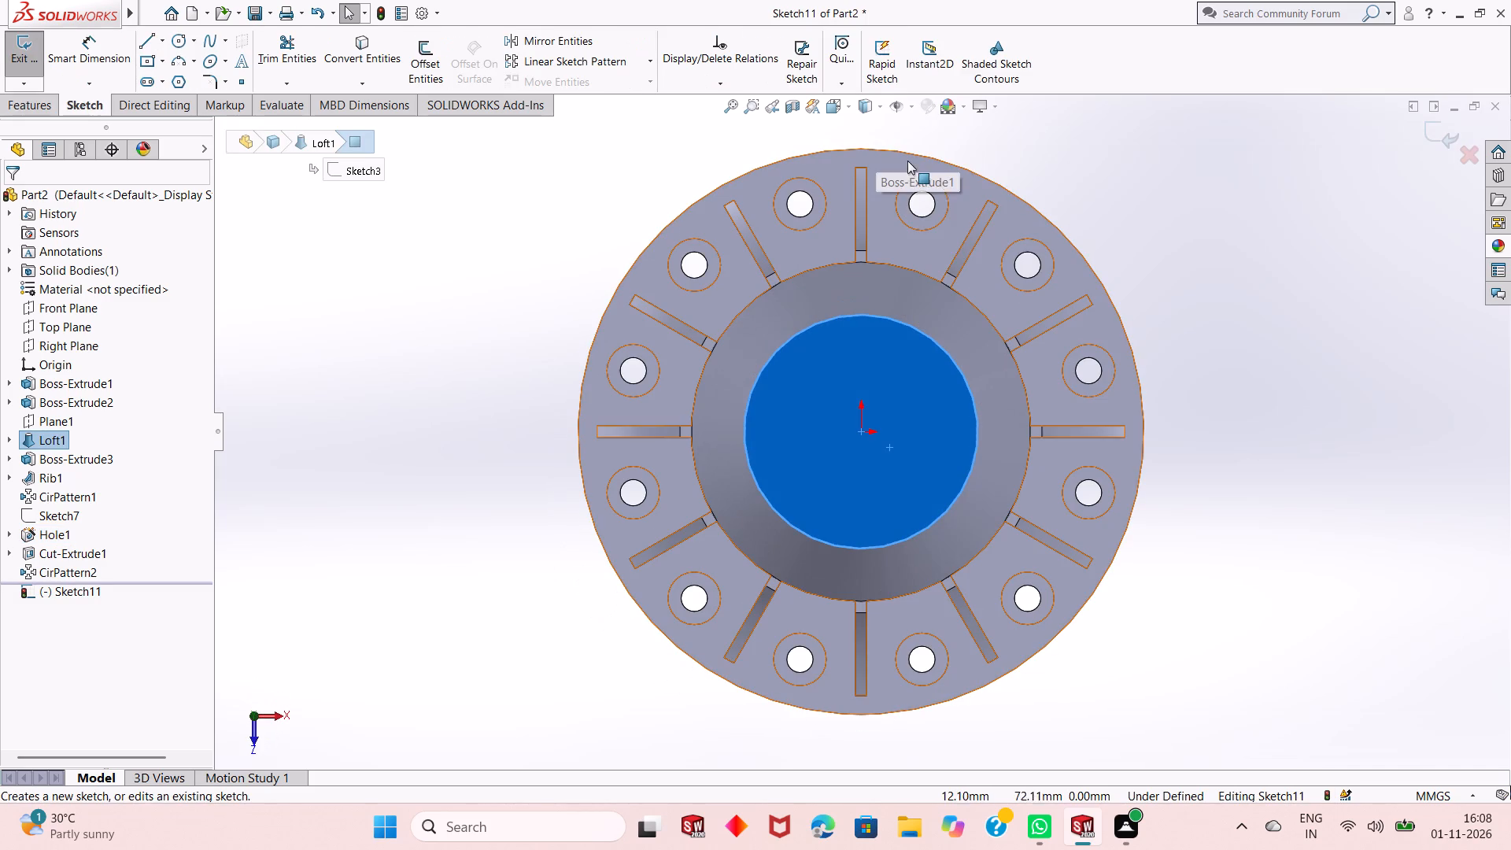
{"action": "left_click", "coordinate": [464, 331]}
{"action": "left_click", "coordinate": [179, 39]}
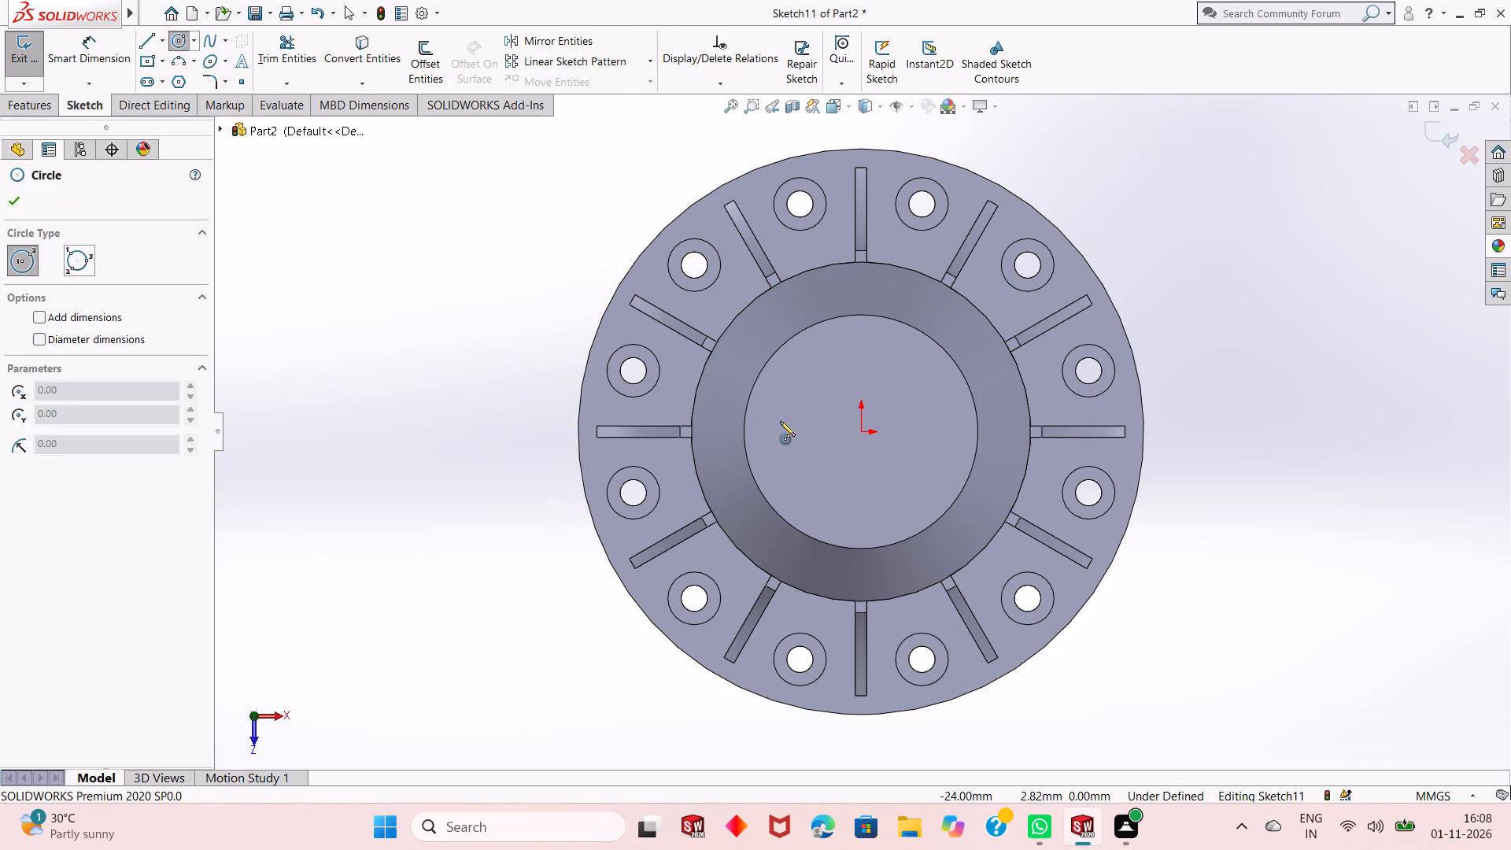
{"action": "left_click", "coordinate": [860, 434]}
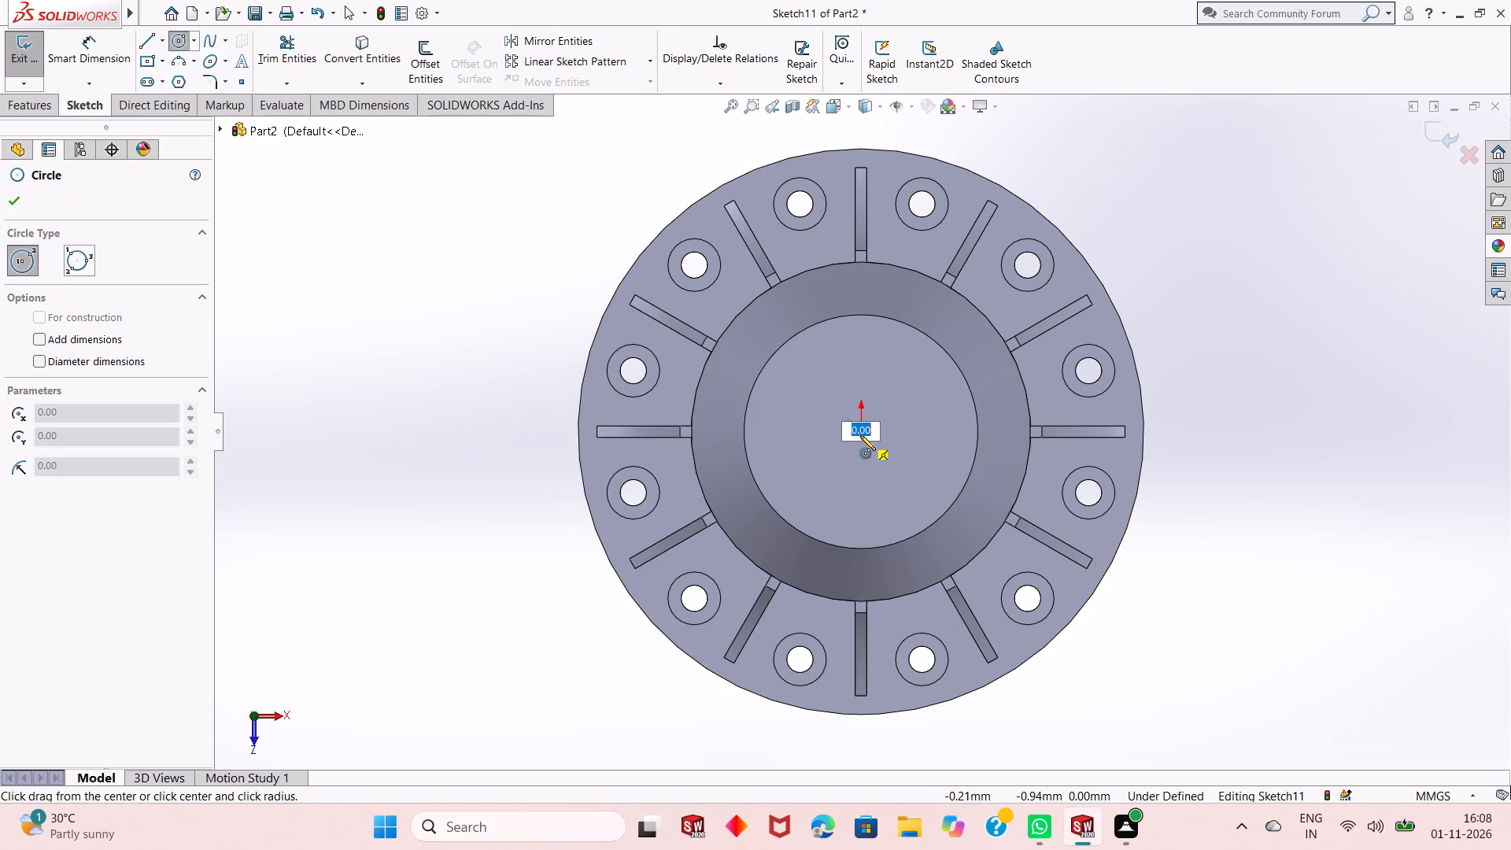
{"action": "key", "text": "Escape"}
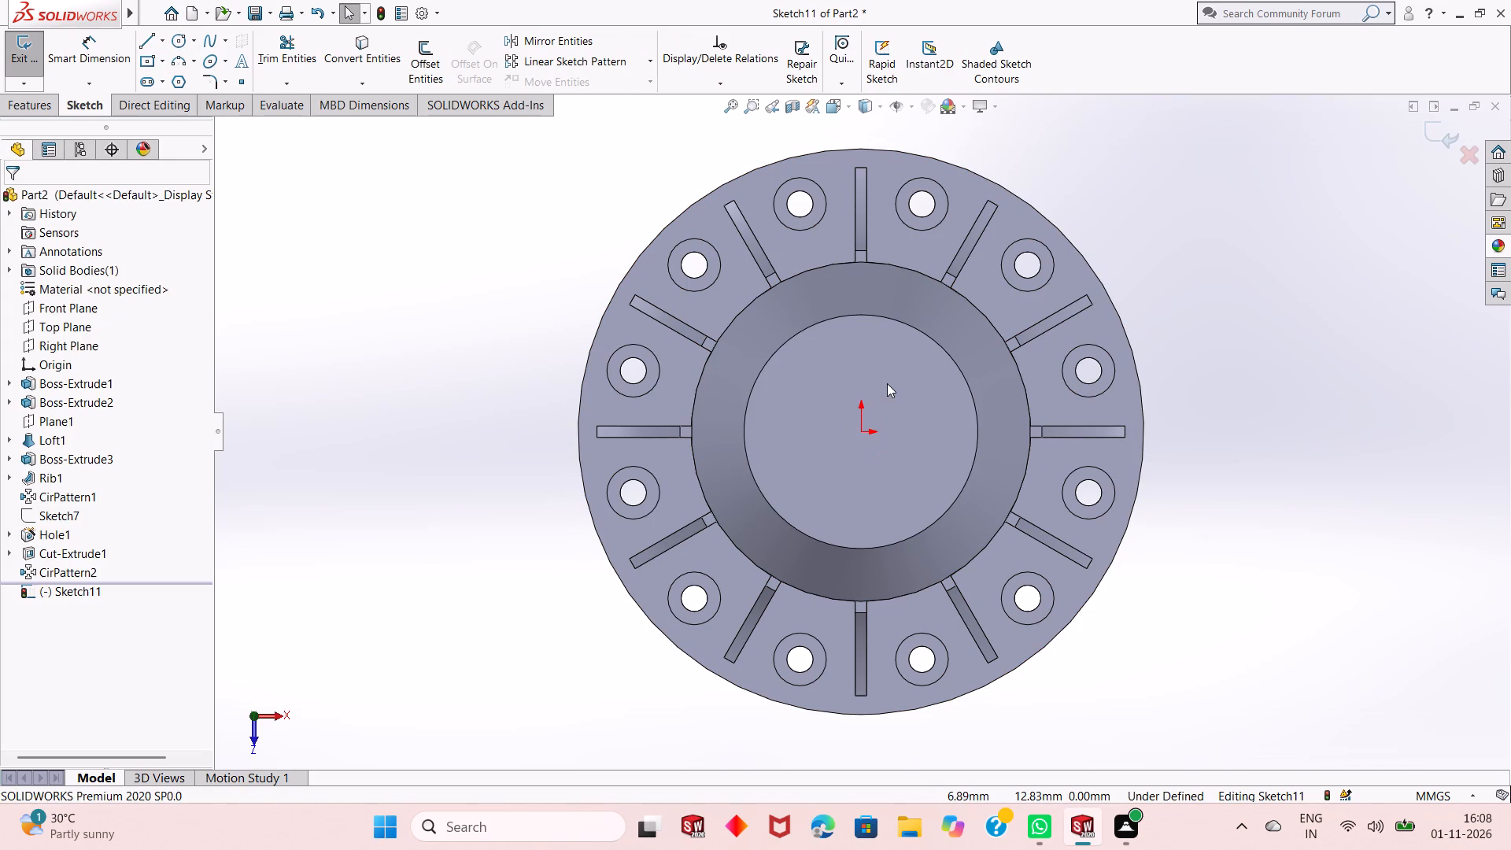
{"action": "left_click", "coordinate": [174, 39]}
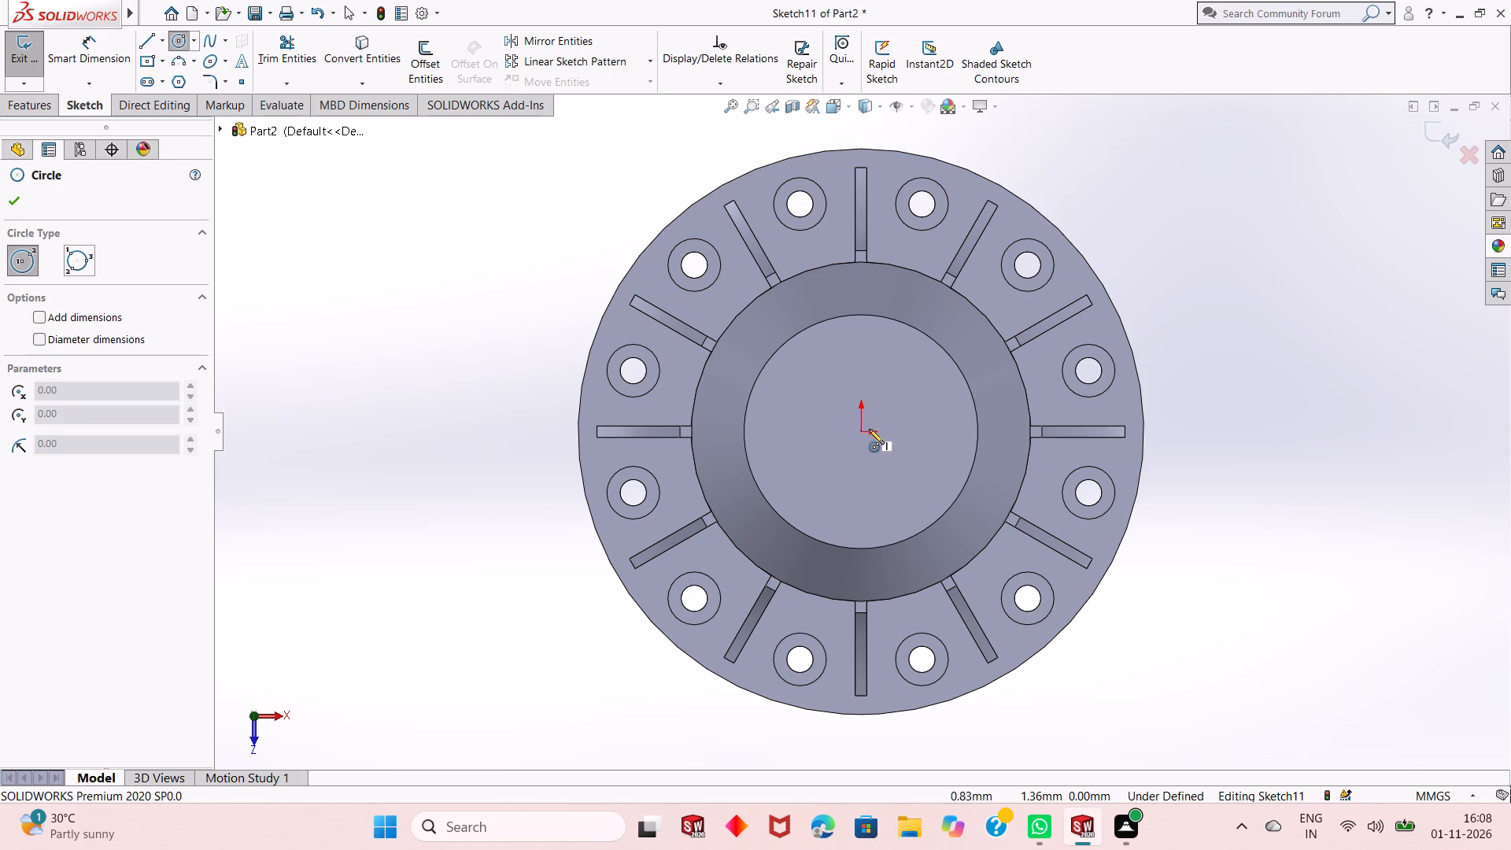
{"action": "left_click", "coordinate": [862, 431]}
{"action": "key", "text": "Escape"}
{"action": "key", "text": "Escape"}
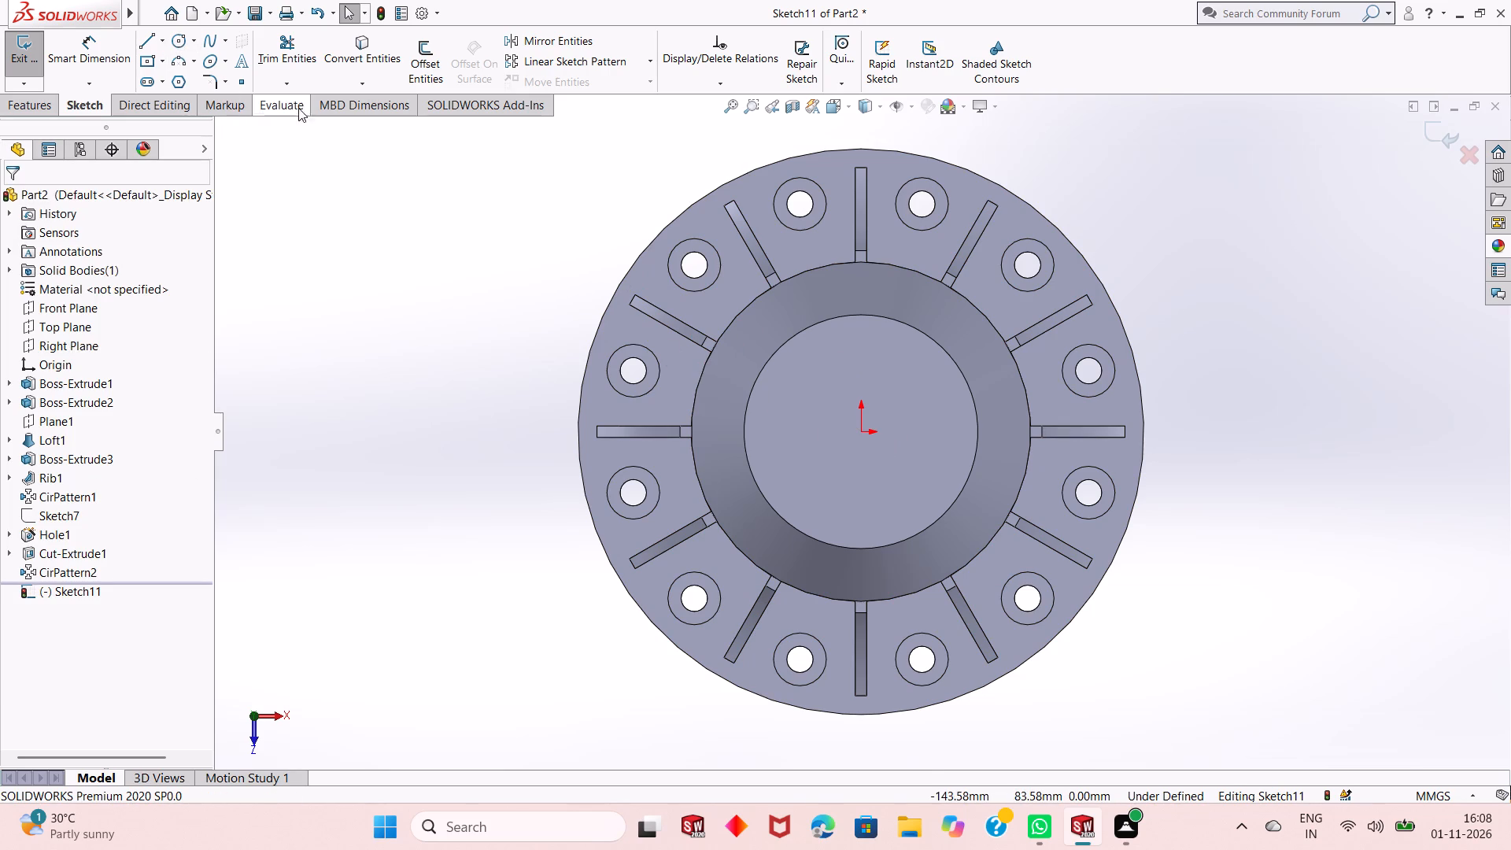
Sketch a circle centred on the origin on the loft's top face and dimension its diameter to 30 mm.
{"action": "left_click", "coordinate": [186, 41]}
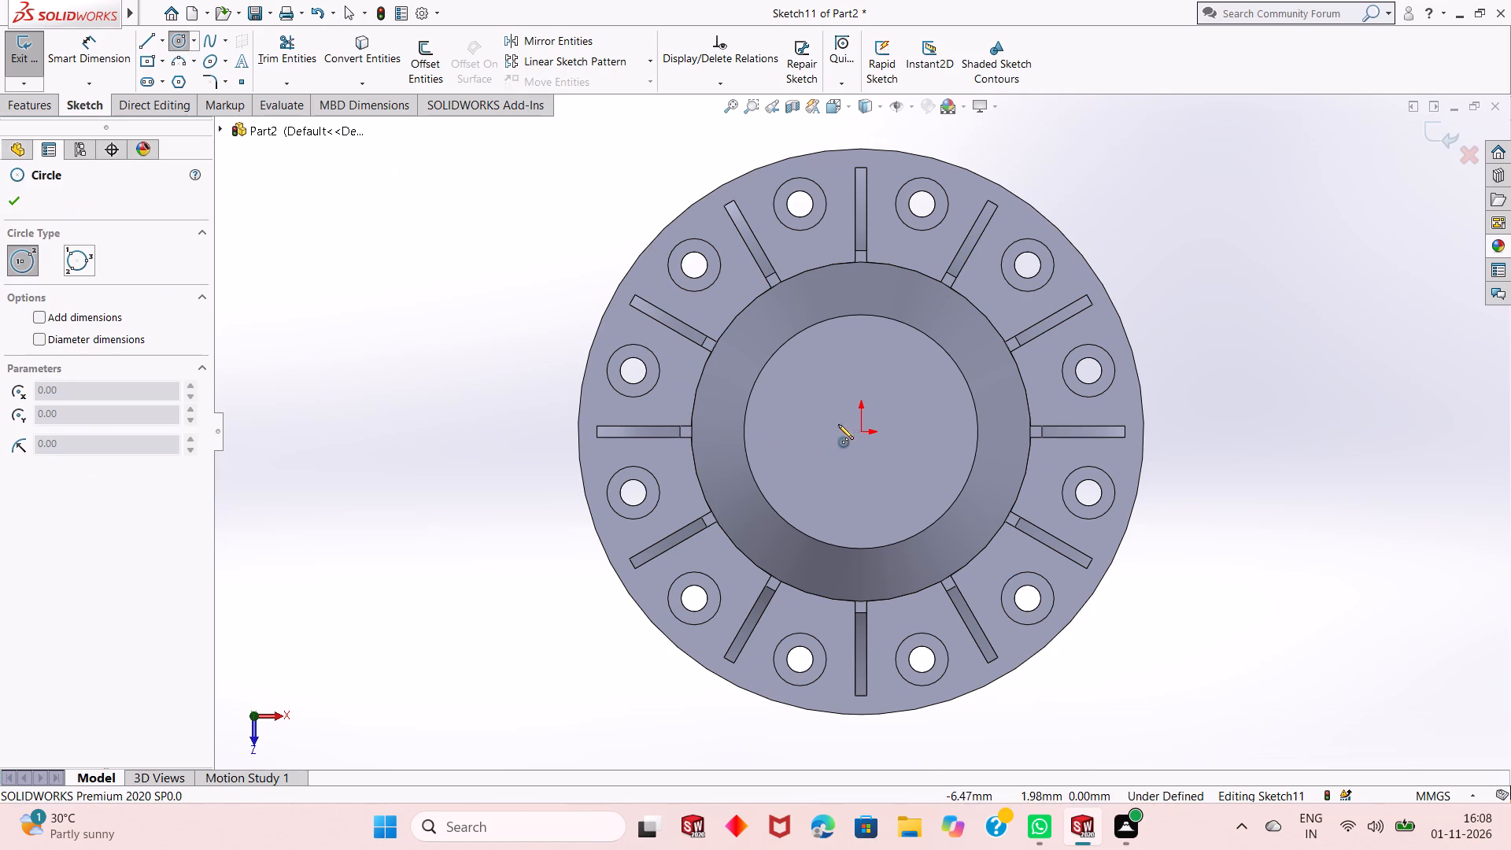
{"action": "left_click", "coordinate": [859, 435]}
{"action": "left_click", "coordinate": [833, 471]}
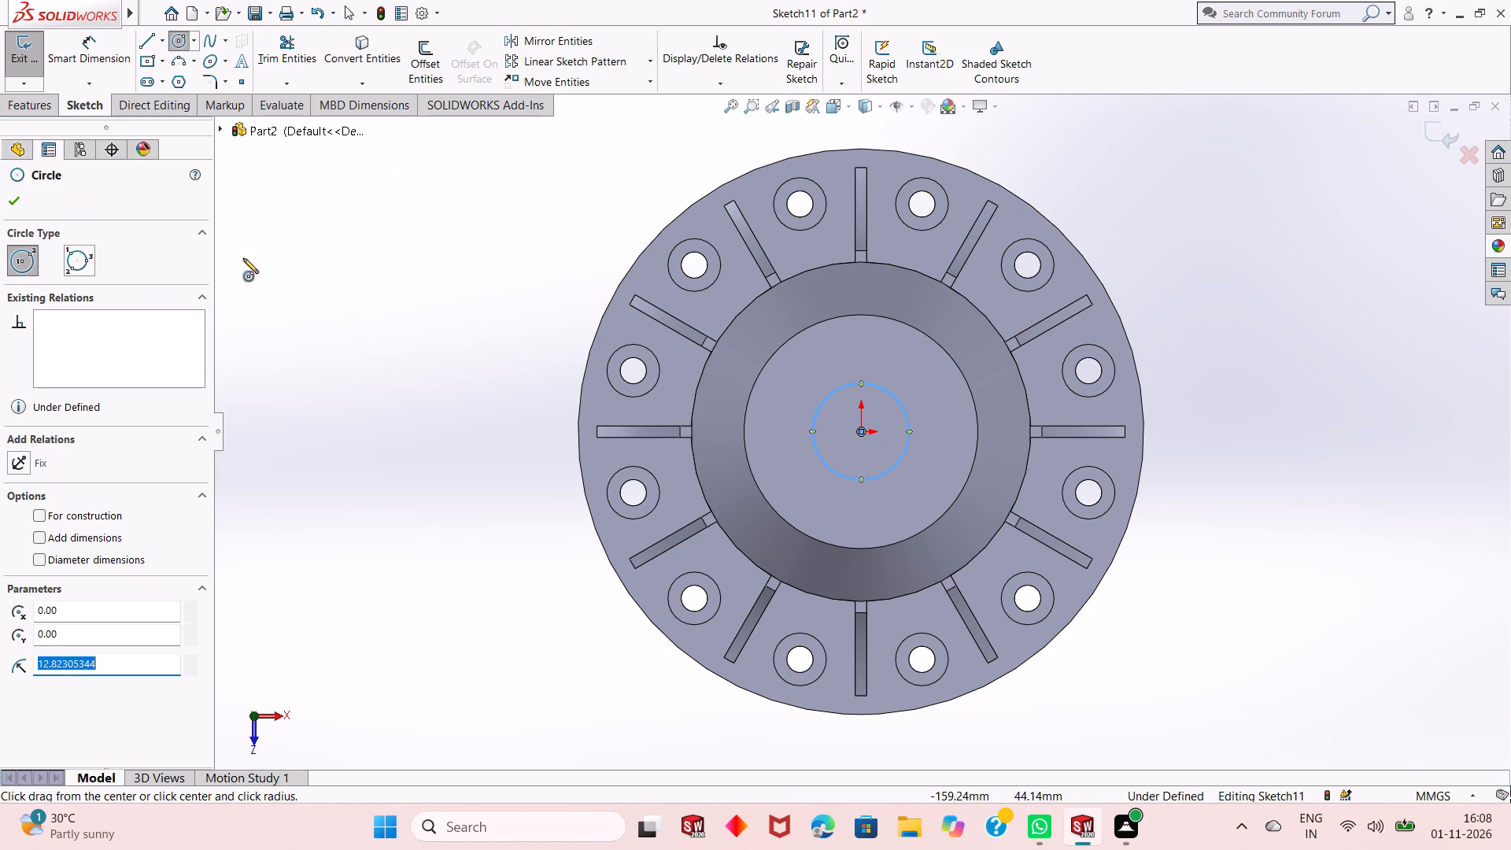
{"action": "right_click", "coordinate": [301, 260]}
{"action": "left_click", "coordinate": [353, 281]}
{"action": "left_click", "coordinate": [95, 63]}
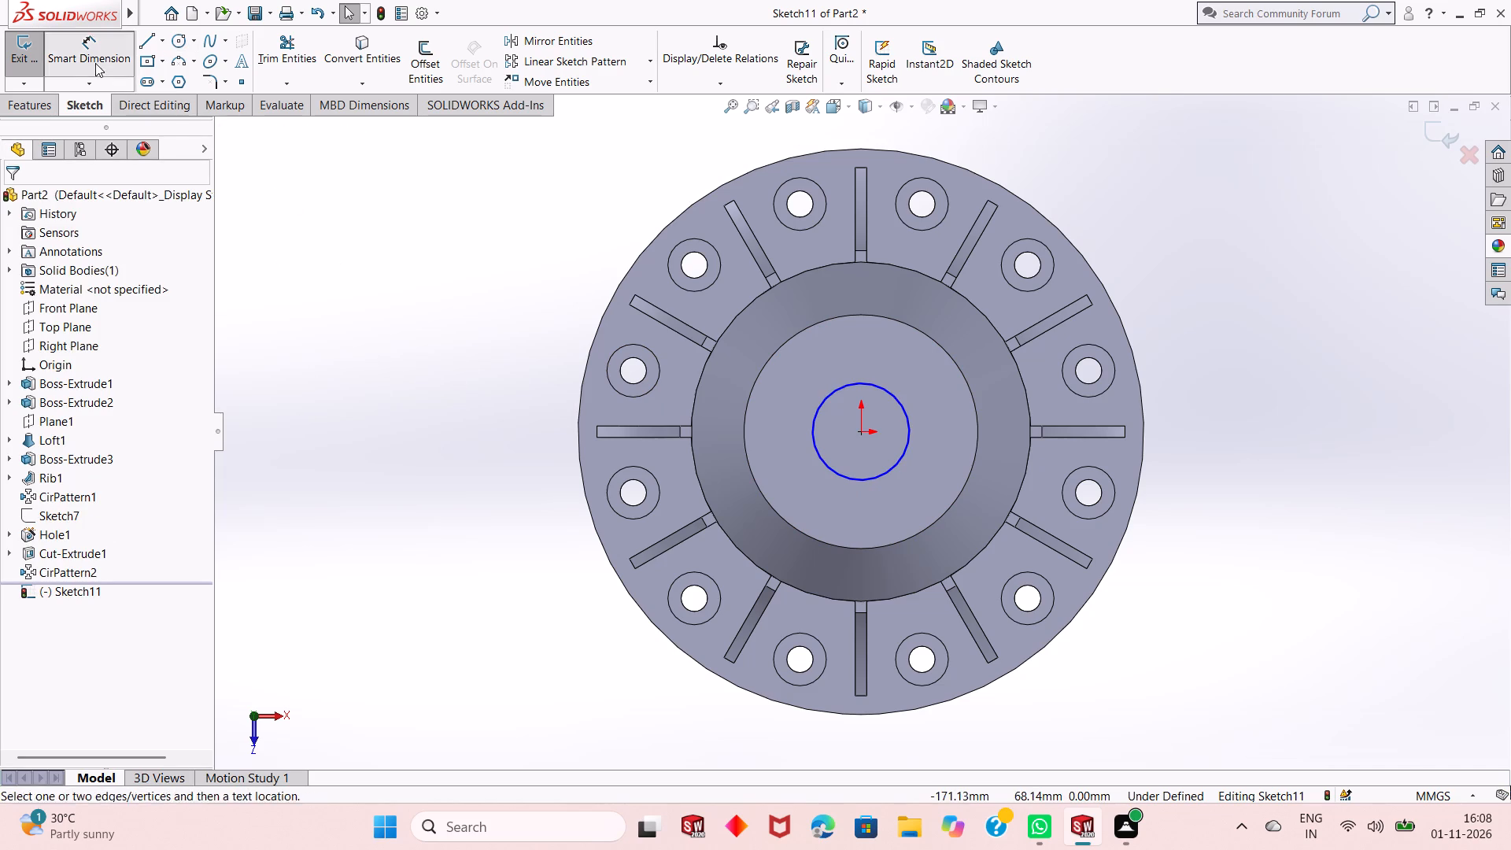
{"action": "left_click", "coordinate": [870, 477]}
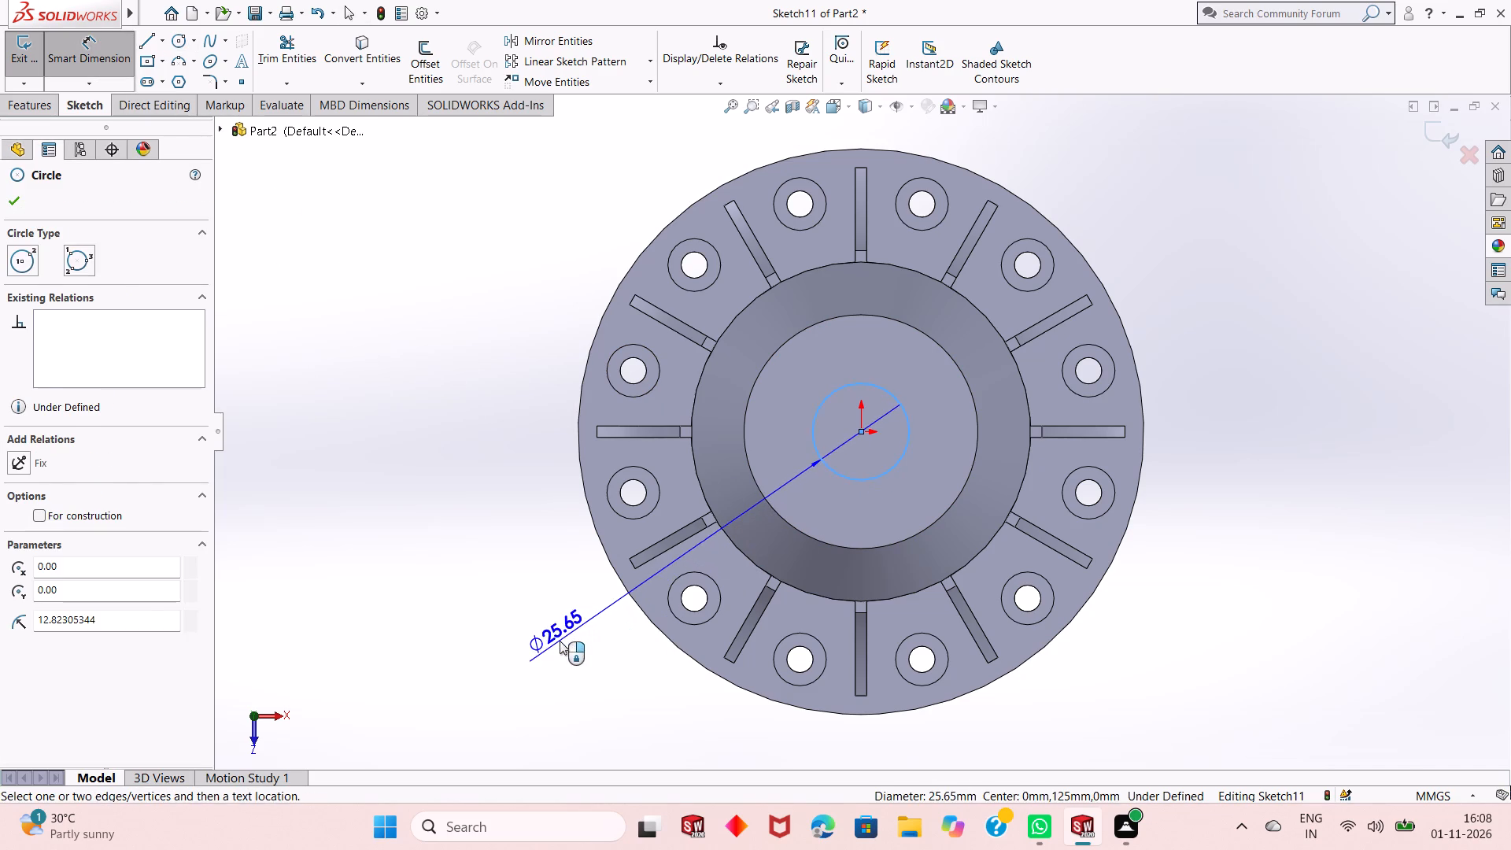
{"action": "left_click", "coordinate": [560, 641]}
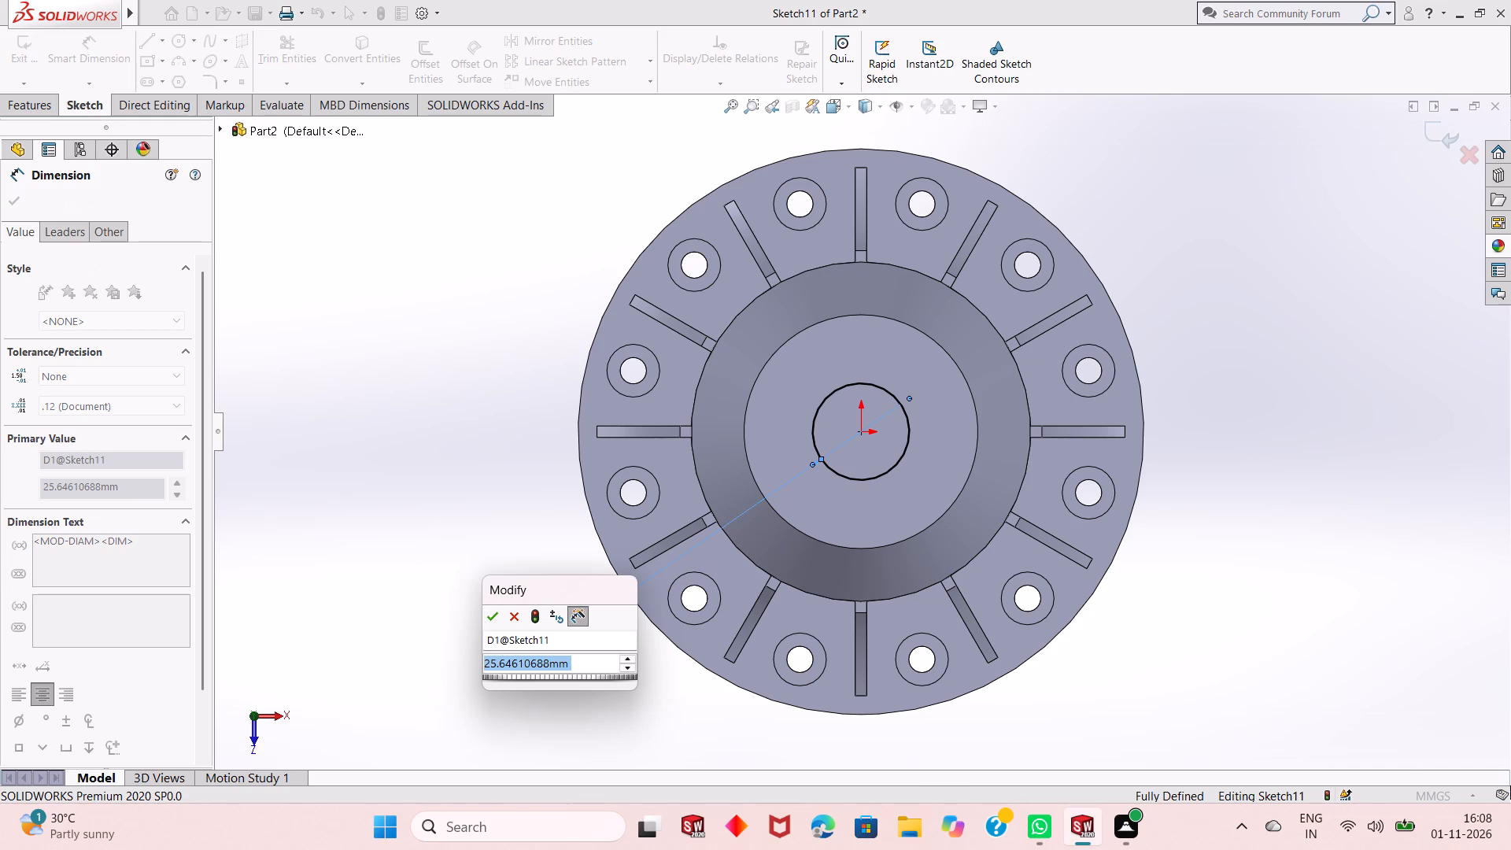
{"action": "type", "text": "30"}
{"action": "key", "text": "Return"}
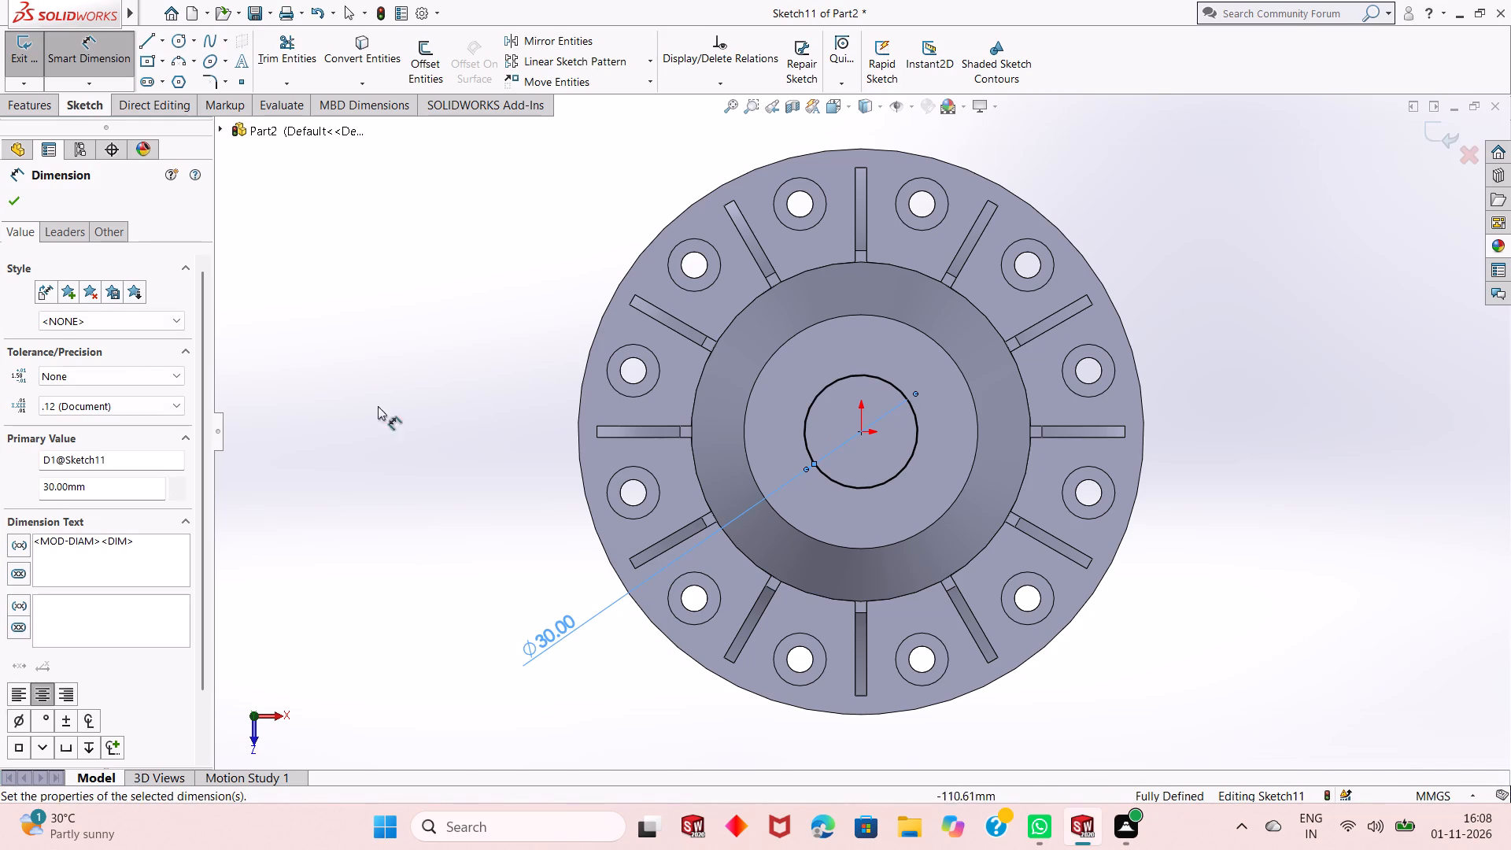
{"action": "left_click", "coordinate": [9, 204]}
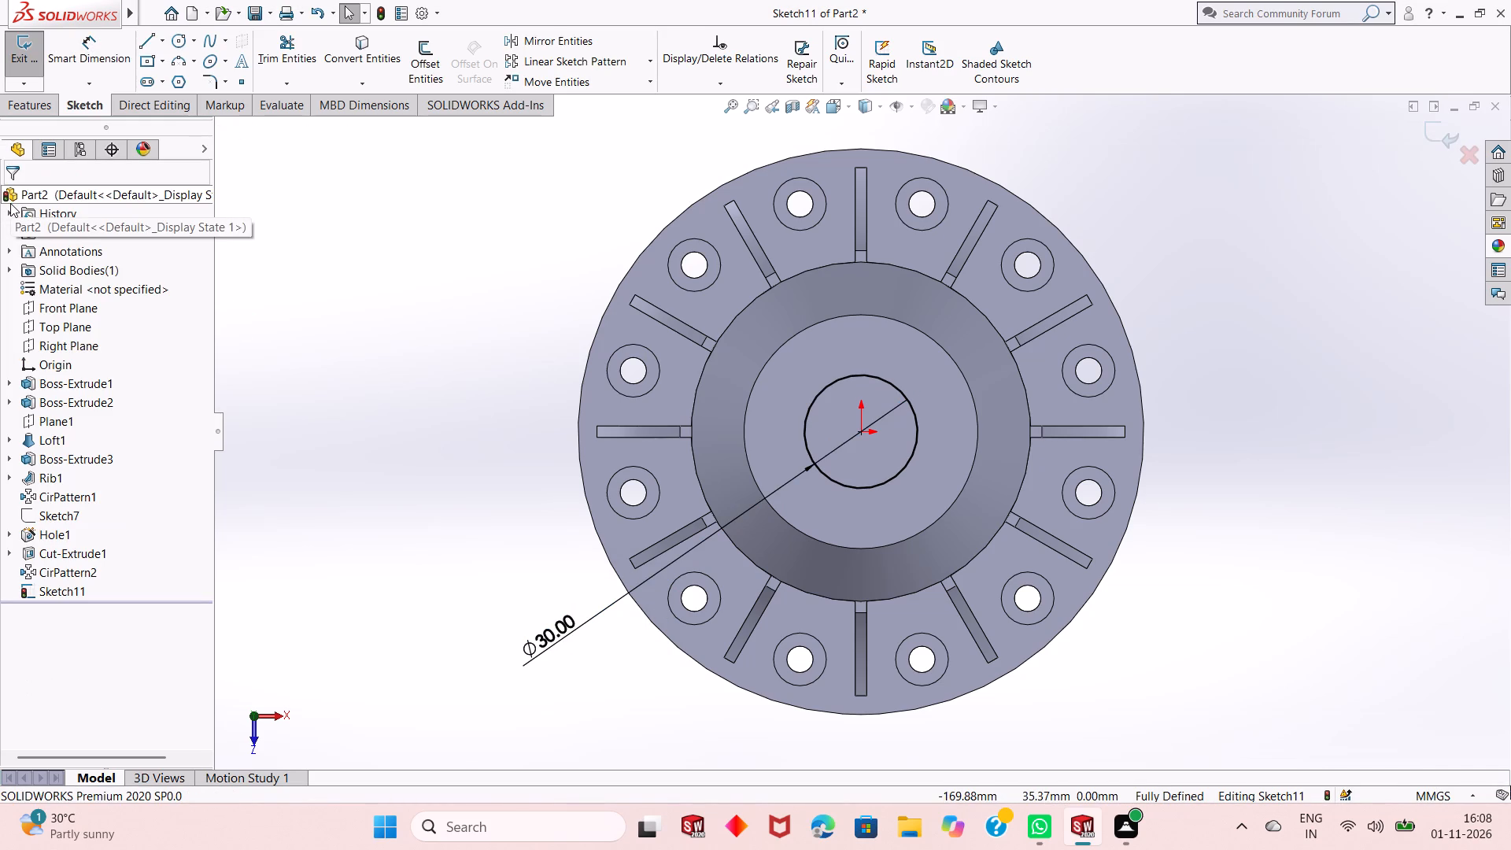
{"action": "key", "text": "Escape"}
{"action": "key", "text": "Escape"}
Cut-extrude the circle from the loft's top face down into the part with a blind depth of 98 mm.
{"action": "left_click", "coordinate": [39, 105]}
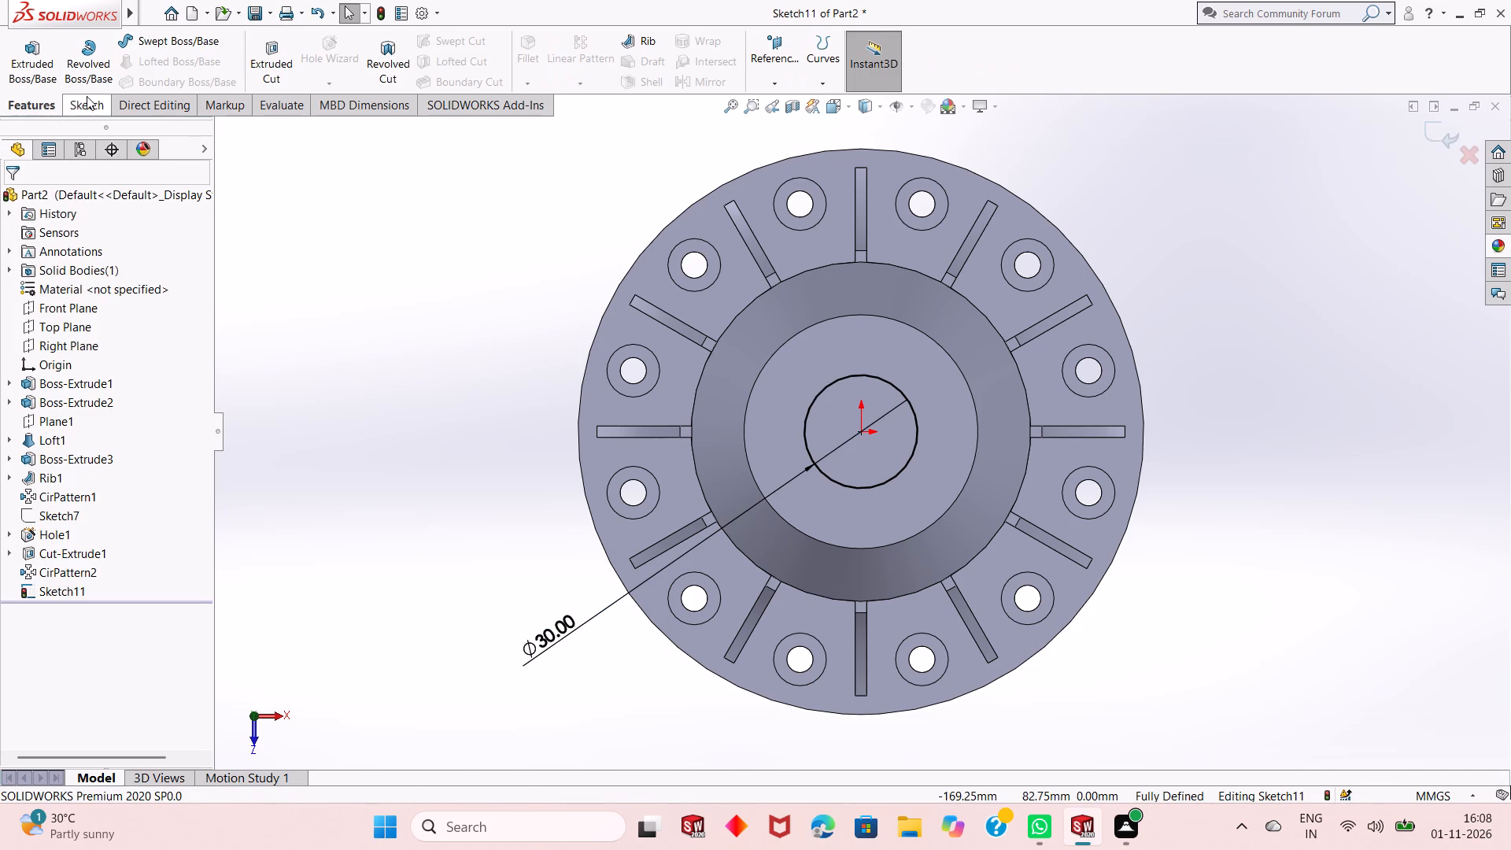
{"action": "left_click", "coordinate": [264, 60]}
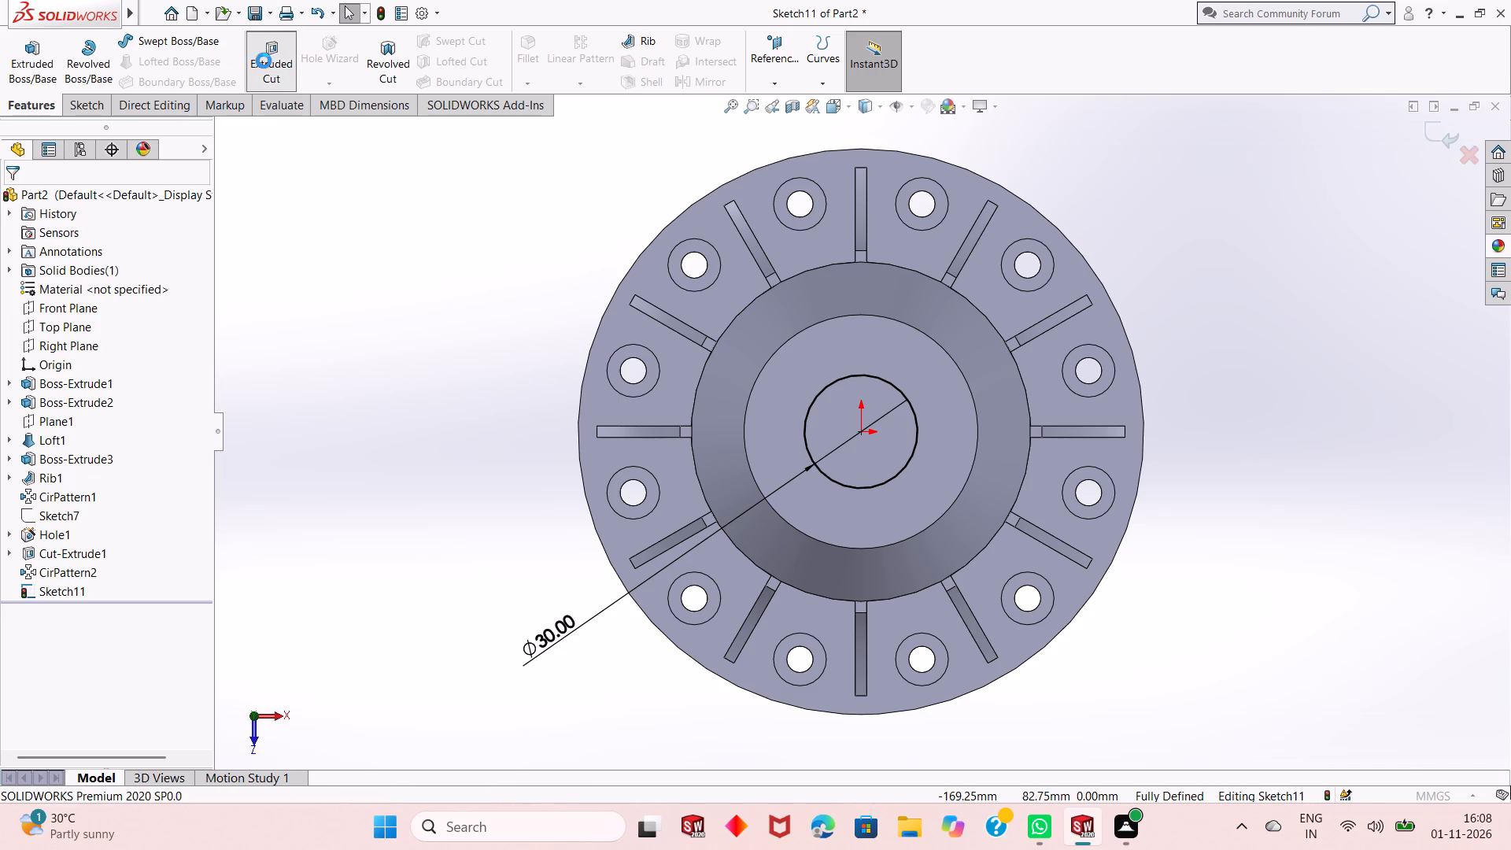
{"action": "middle_click_drag", "start_coordinate": [752, 648], "coordinate": [751, 605]}
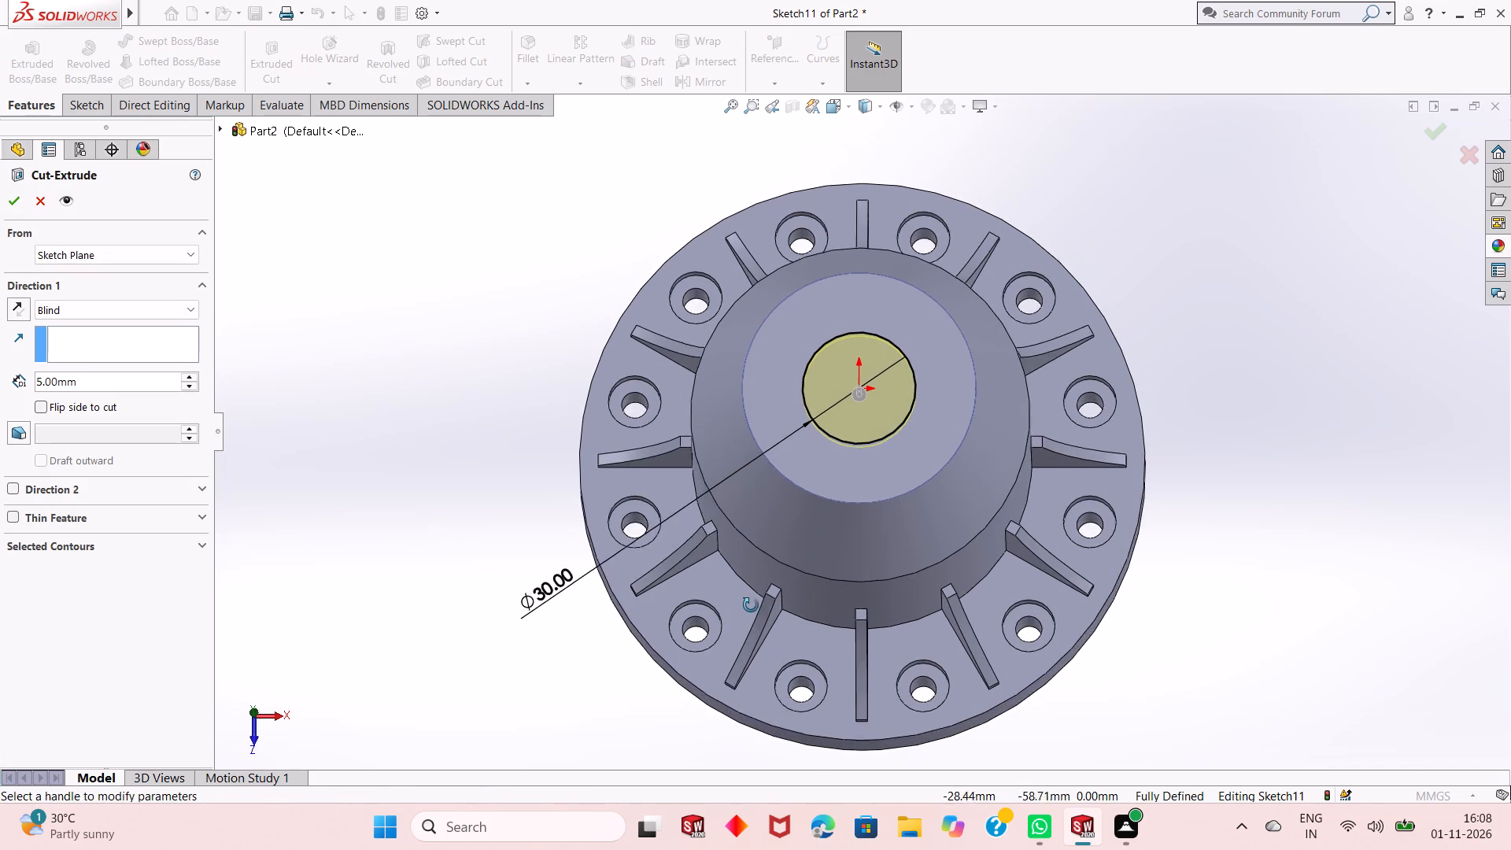
{"action": "middle_click_drag", "start_coordinate": [751, 605], "coordinate": [757, 490]}
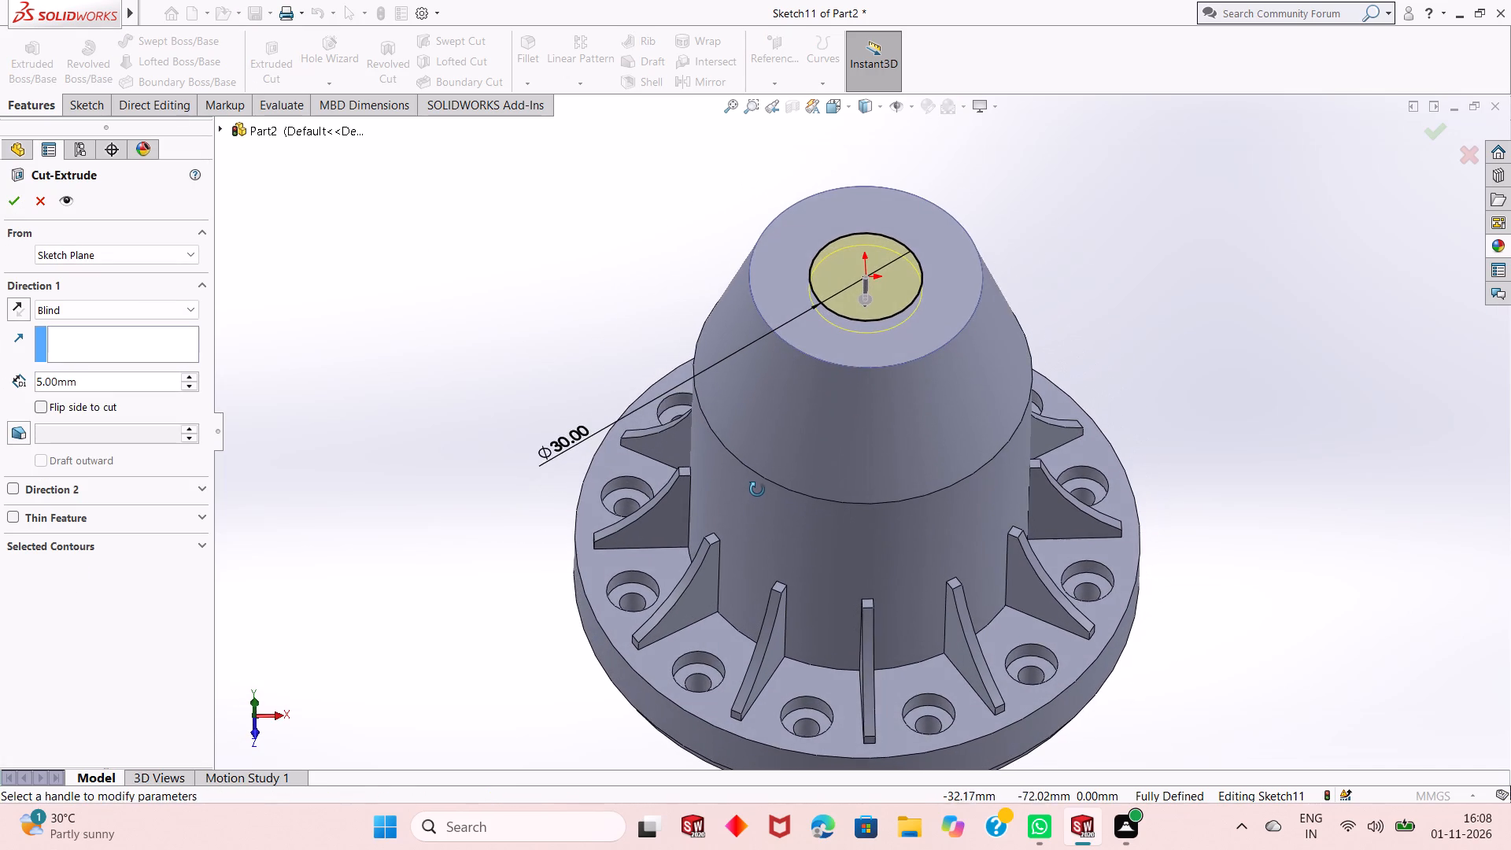
{"action": "middle_click_drag", "start_coordinate": [757, 490], "coordinate": [753, 404]}
{"action": "scroll", "coordinate": [729, 431], "scroll_direction": "up", "scroll_amount": 2}
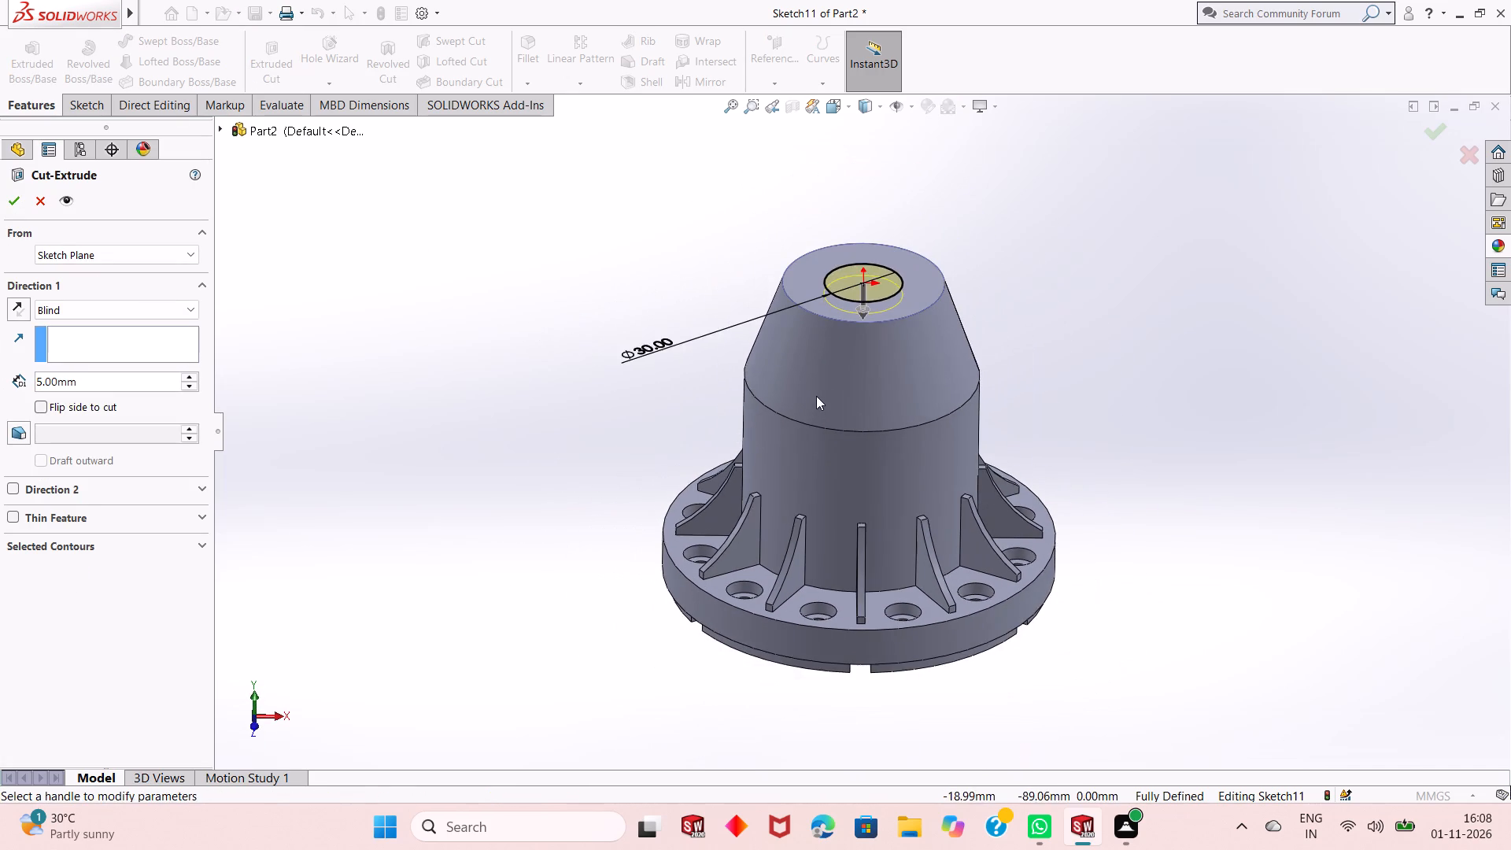
{"action": "scroll", "coordinate": [816, 396], "scroll_direction": "down", "scroll_amount": 1}
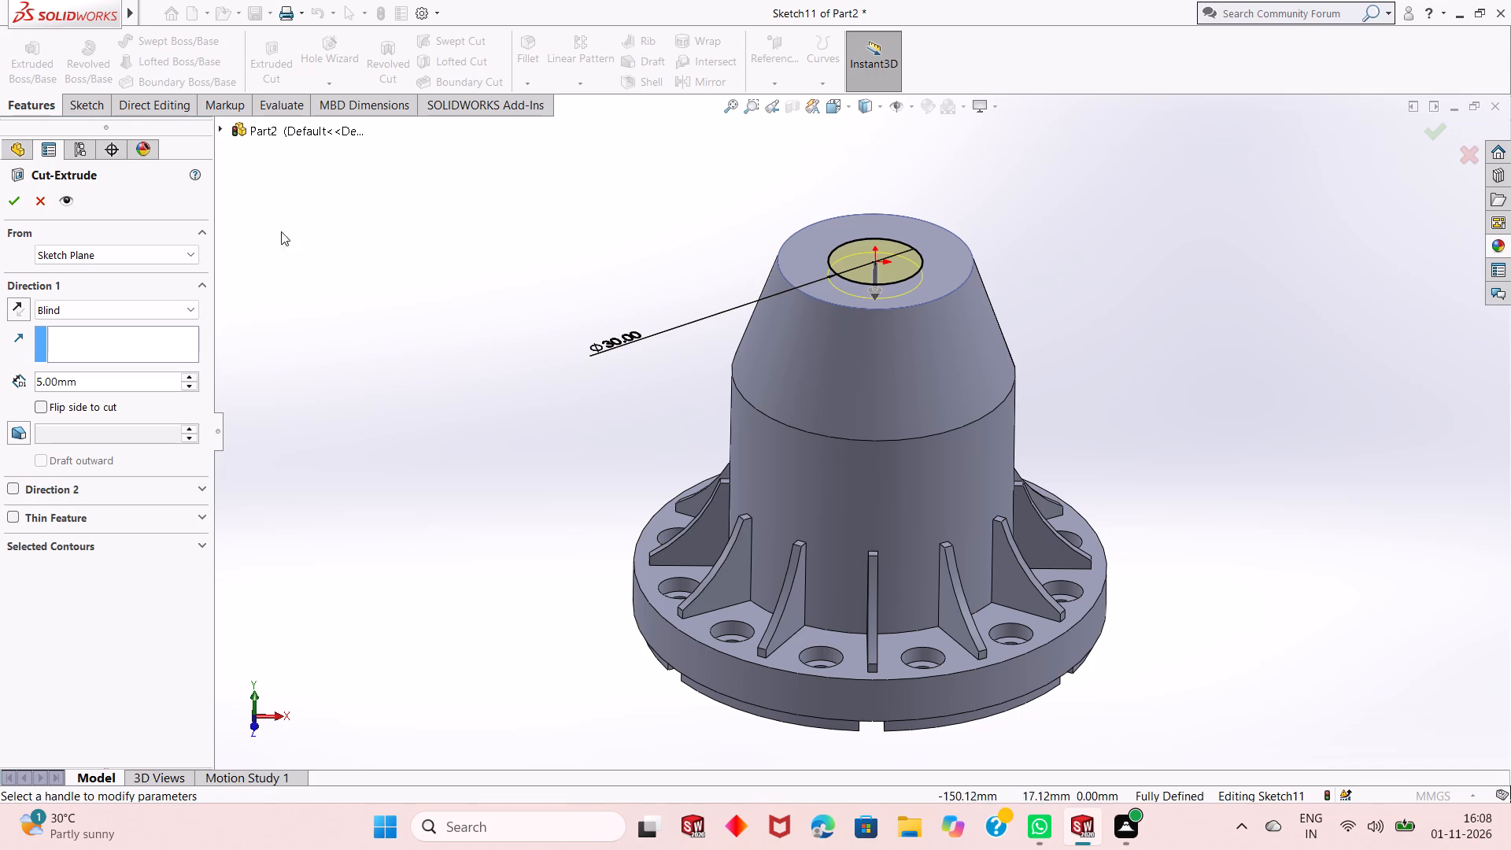
{"action": "triple_click", "coordinate": [87, 381]}
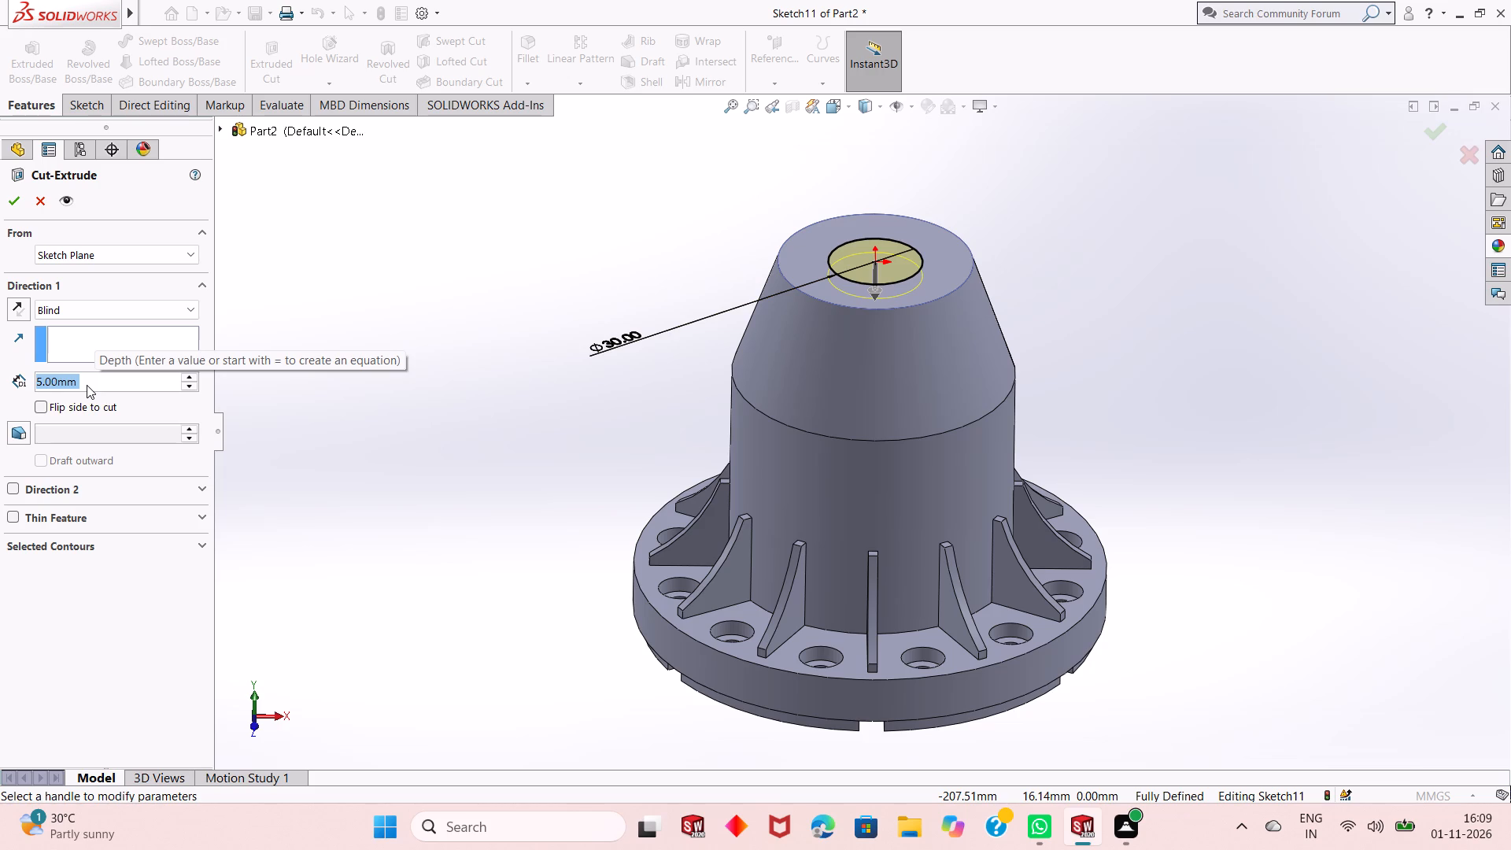
{"action": "type", "text": "130"}
{"action": "key", "text": "slash"}
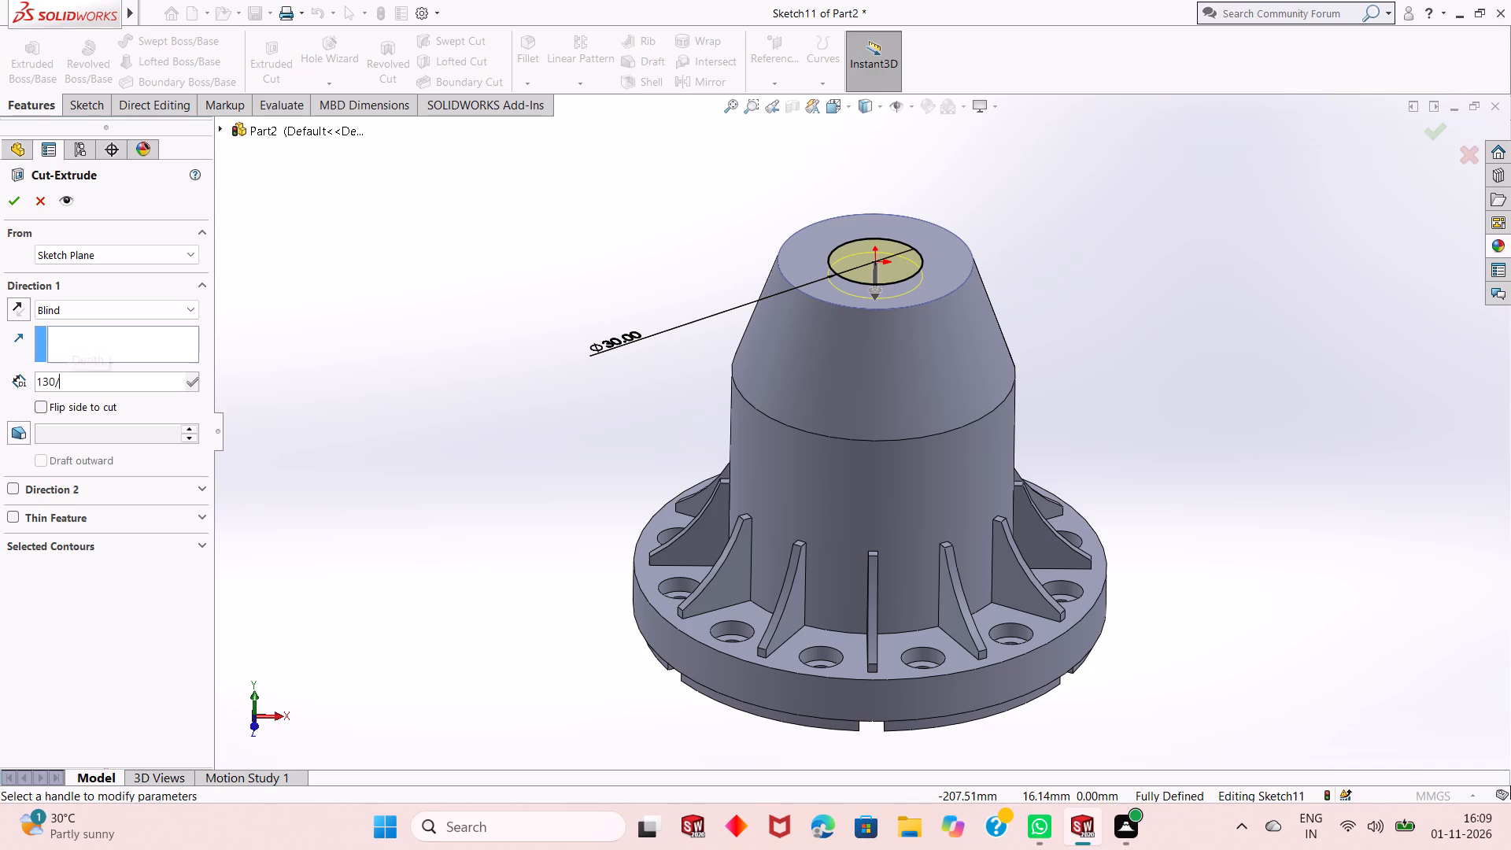
{"action": "key", "text": "BackSpace"}
{"action": "key", "text": "minus"}
{"action": "type", "text": "32"}
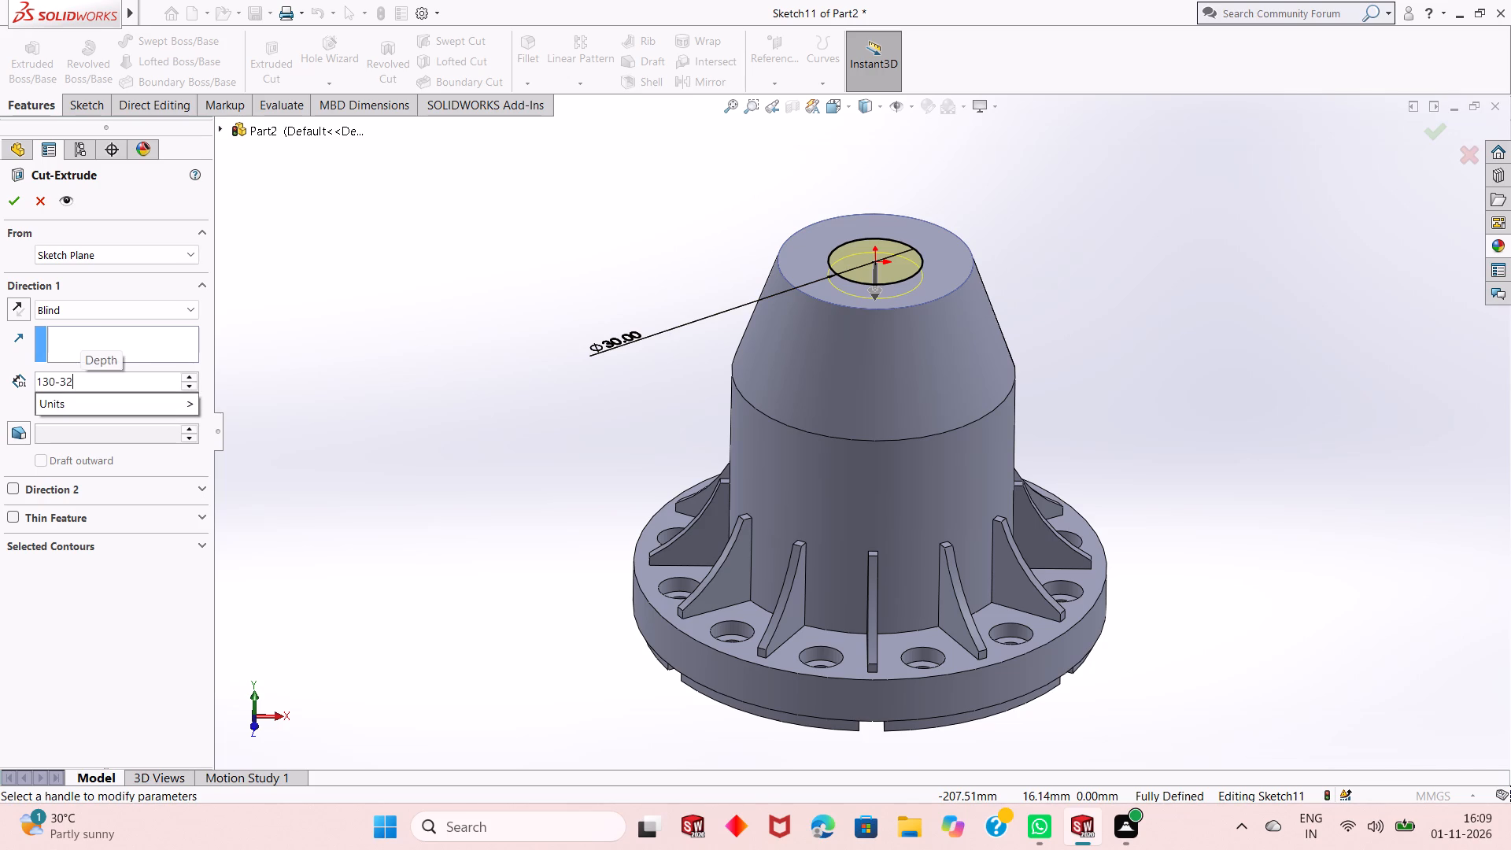
{"action": "key", "text": "Return"}
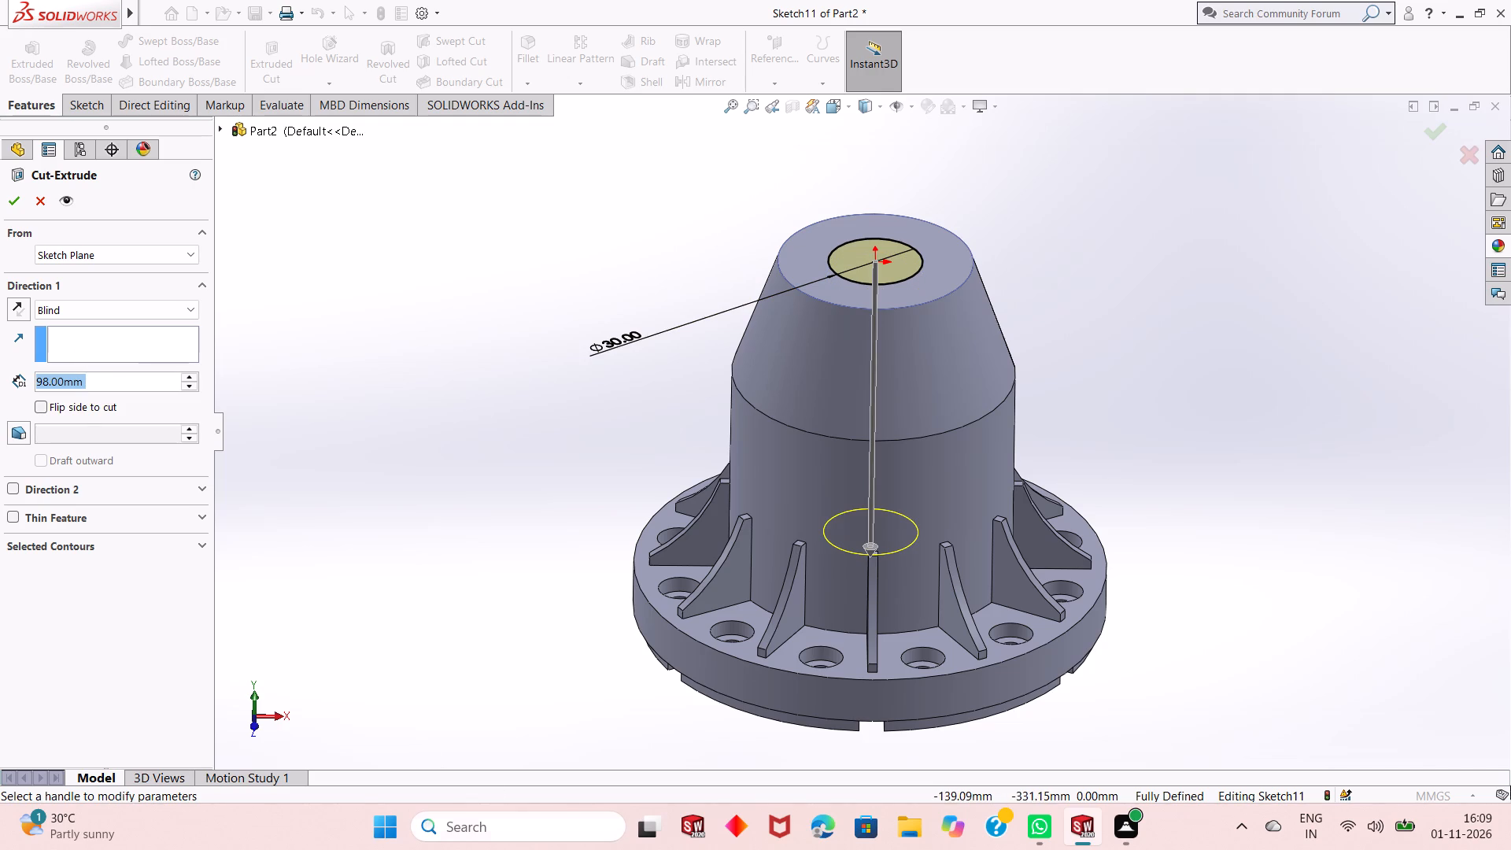
{"action": "left_click", "coordinate": [14, 203]}
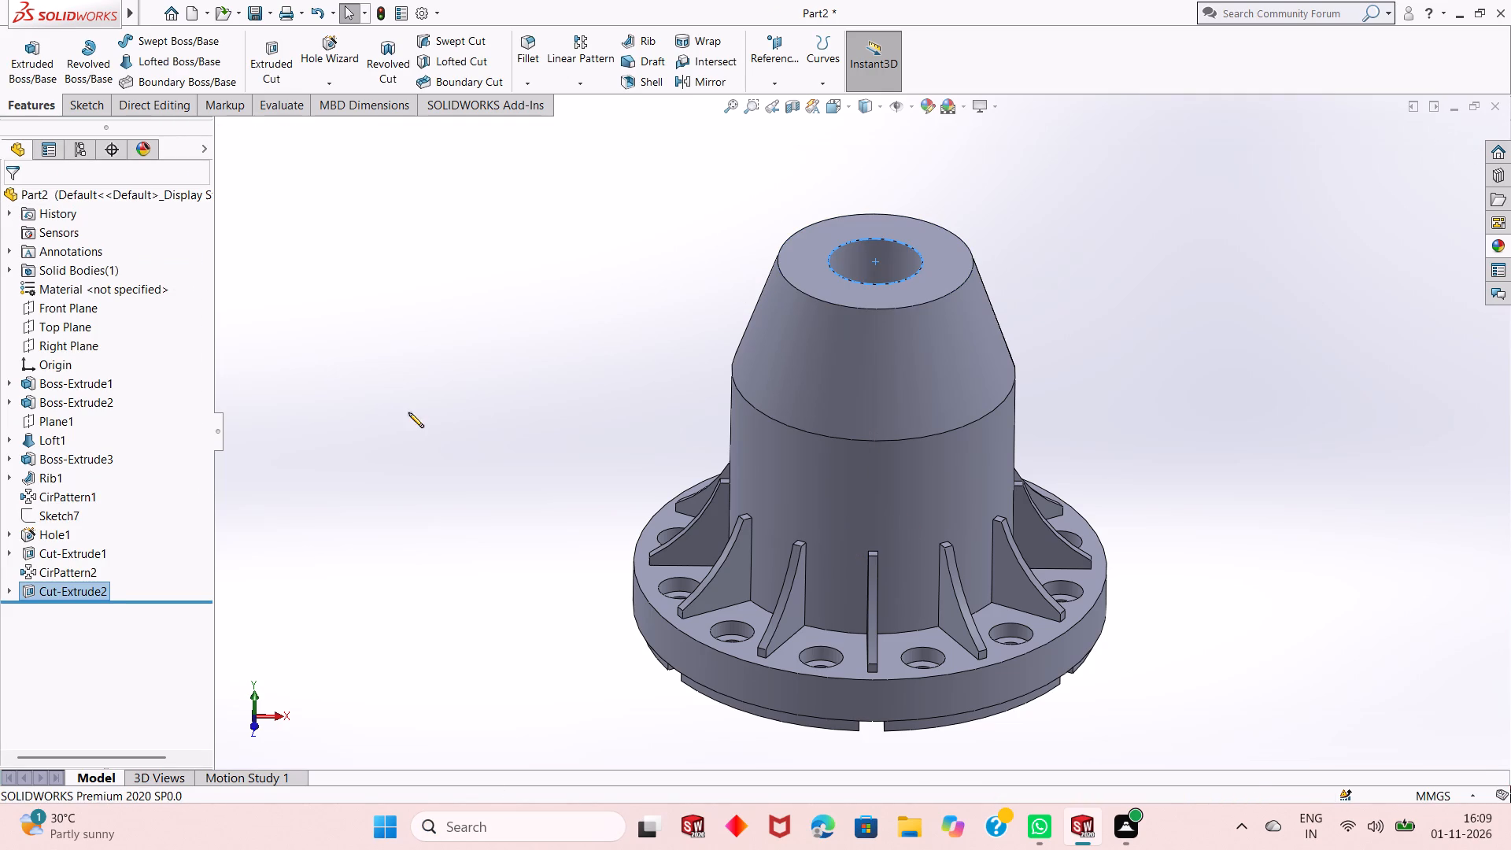
{"action": "left_click", "coordinate": [408, 412]}
Examine the new central bore and the overall part from the side, from above and down into the bore.
{"action": "middle_click_drag", "start_coordinate": [557, 420], "coordinate": [574, 468]}
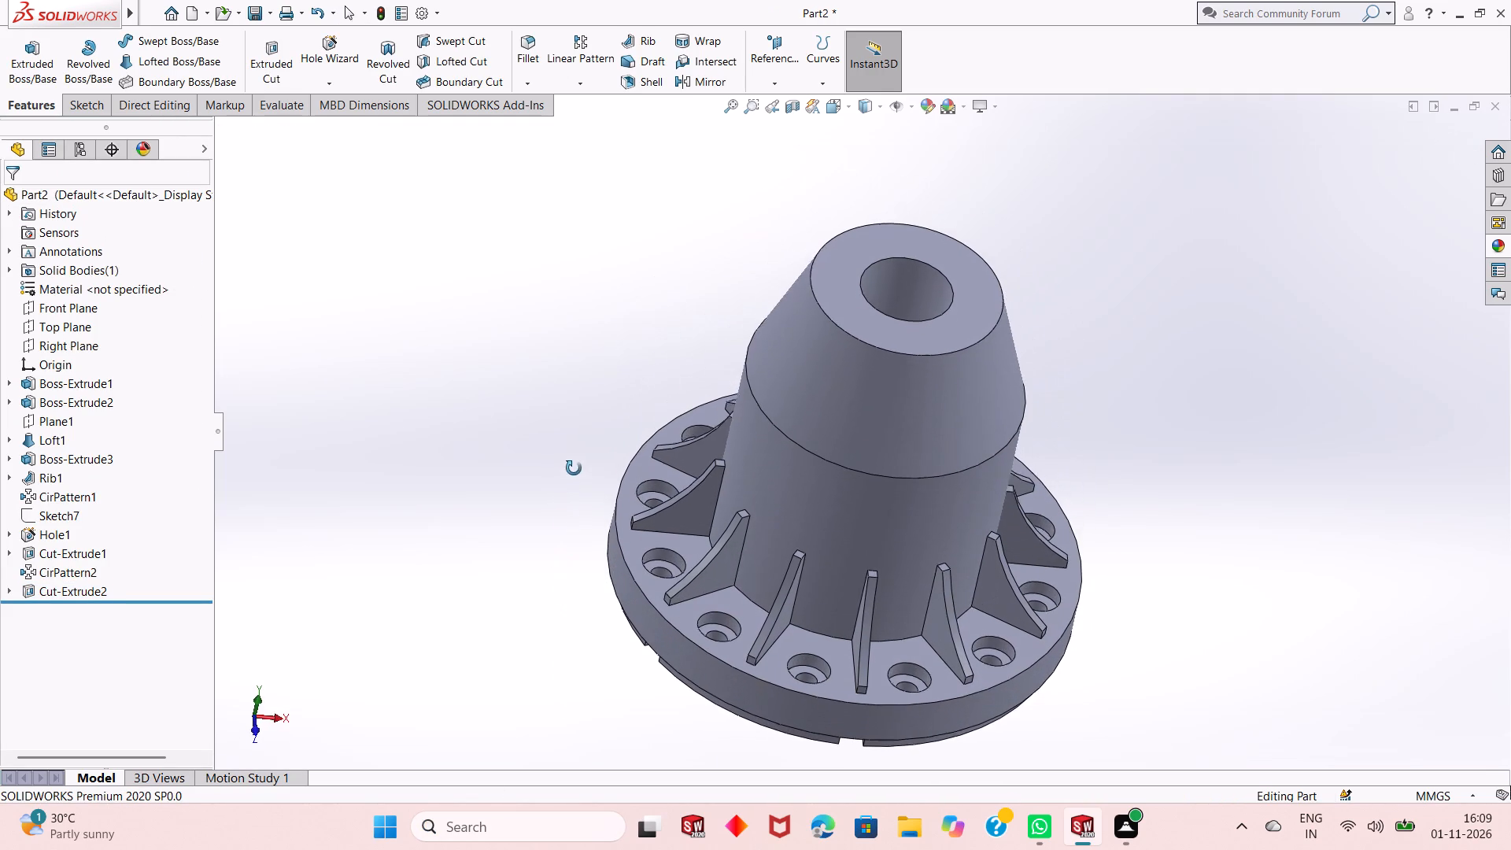
{"action": "middle_click_drag", "start_coordinate": [574, 468], "coordinate": [574, 466]}
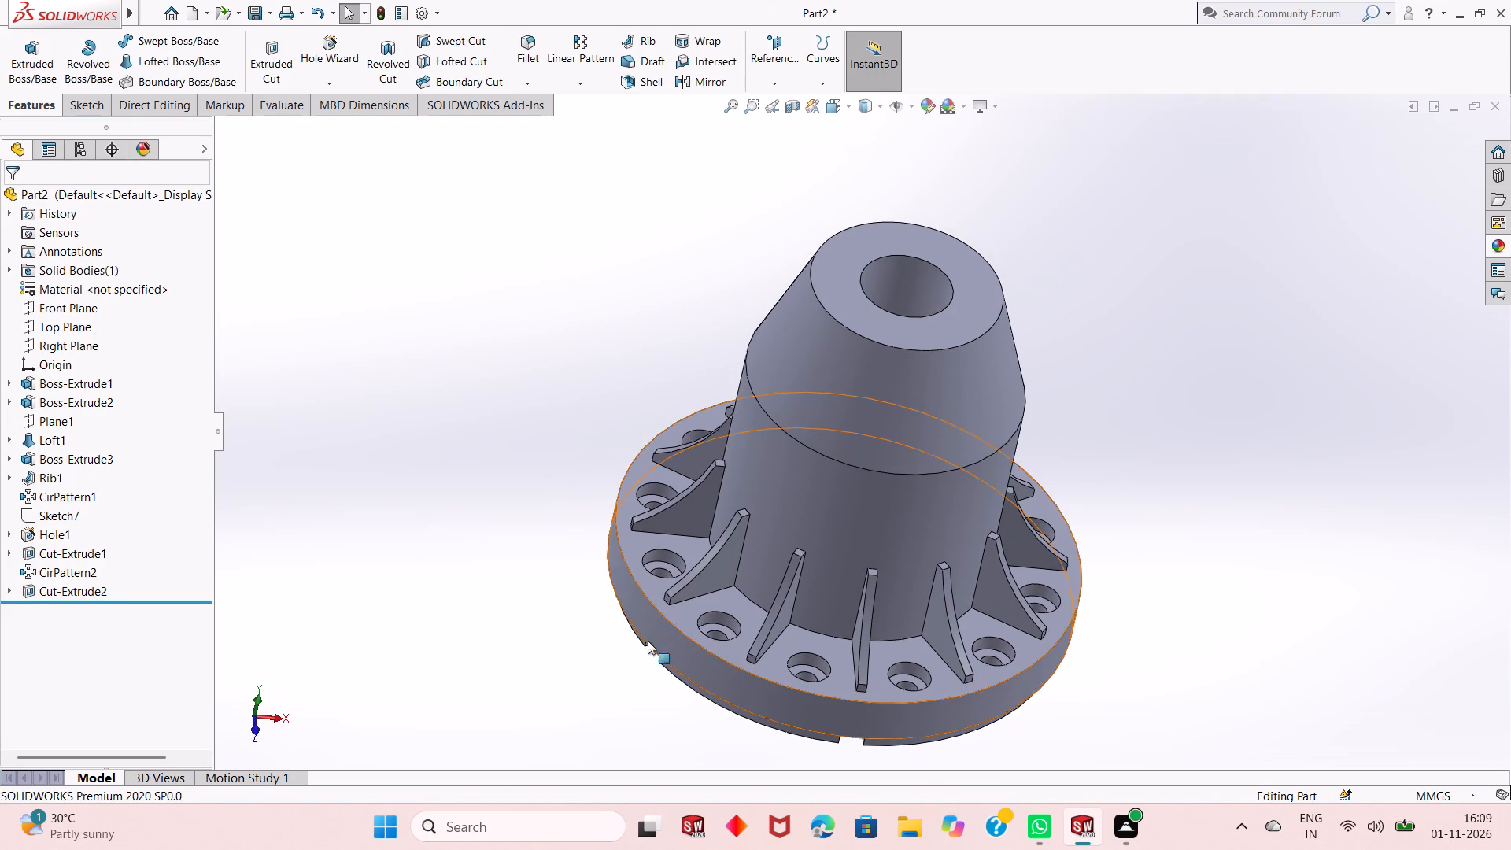
{"action": "middle_click_drag", "start_coordinate": [622, 644], "coordinate": [614, 471]}
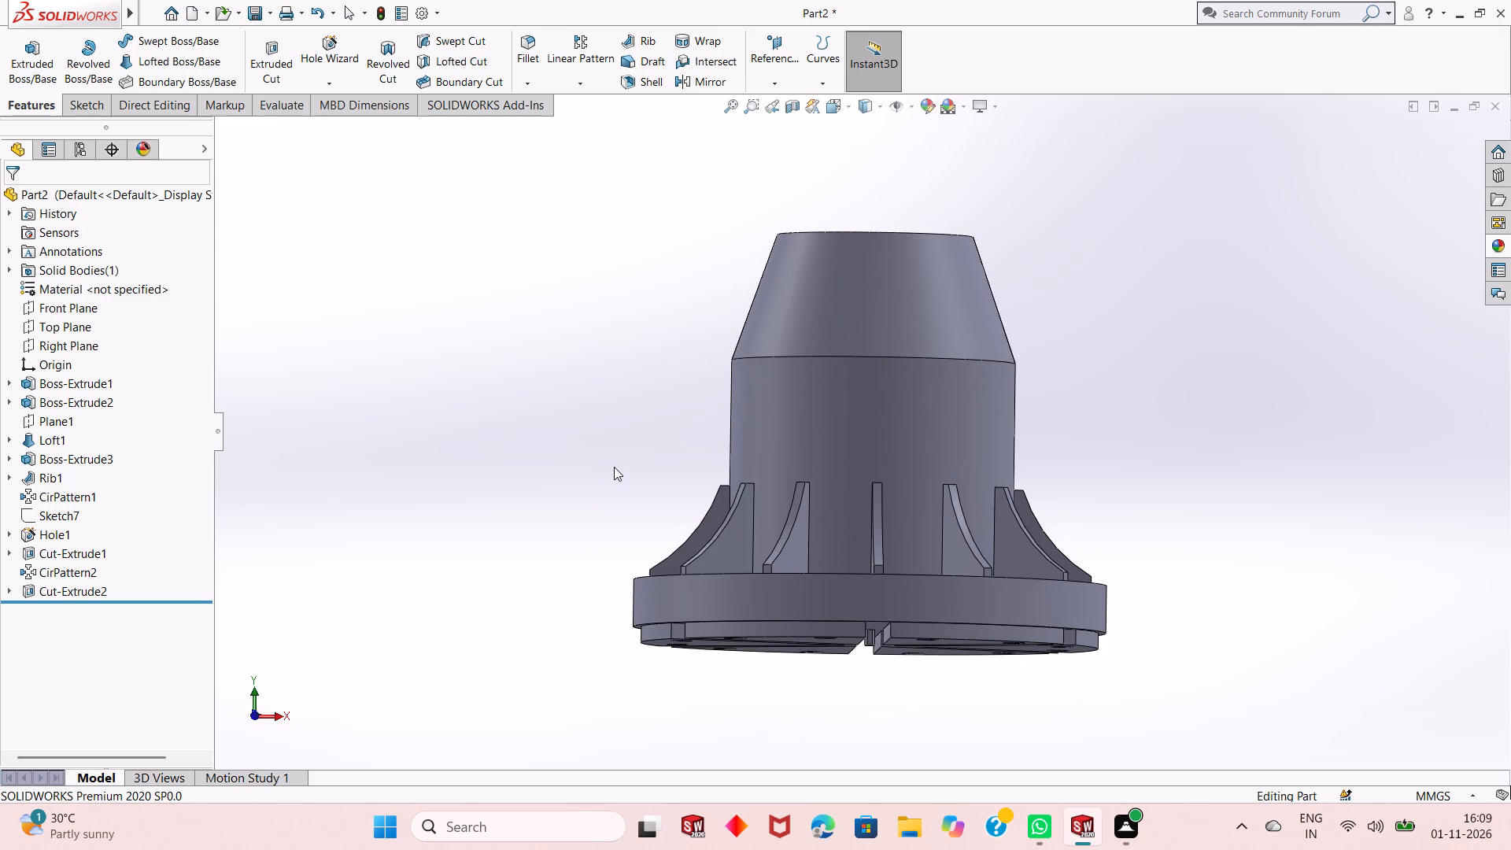
{"action": "middle_click_drag", "start_coordinate": [604, 382], "coordinate": [608, 486]}
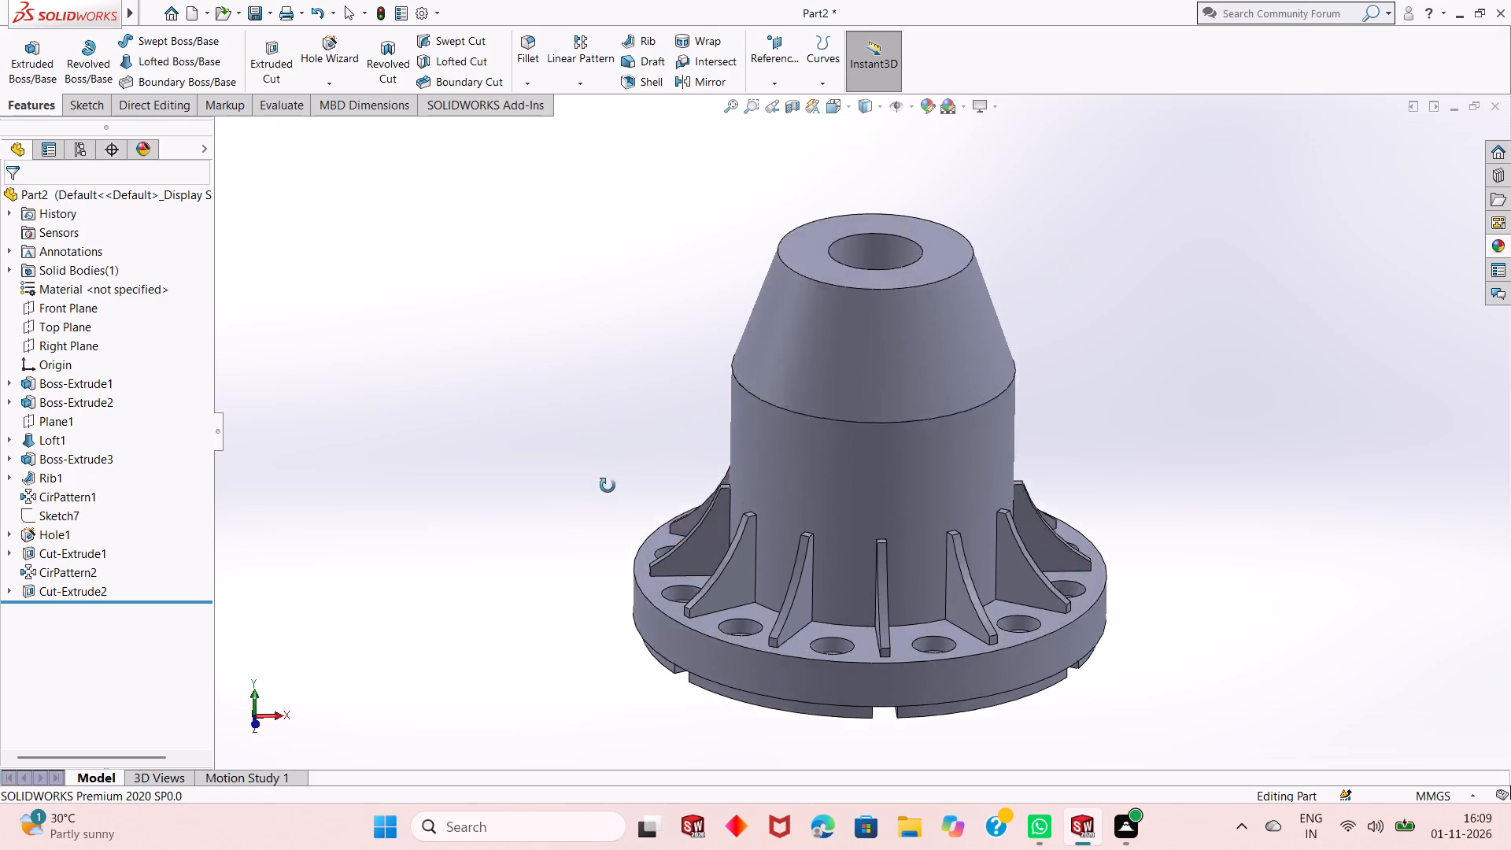
{"action": "middle_click_drag", "start_coordinate": [608, 486], "coordinate": [608, 692]}
{"action": "middle_click_drag", "start_coordinate": [653, 503], "coordinate": [652, 612]}
{"action": "middle_click_drag", "start_coordinate": [905, 505], "coordinate": [900, 484]}
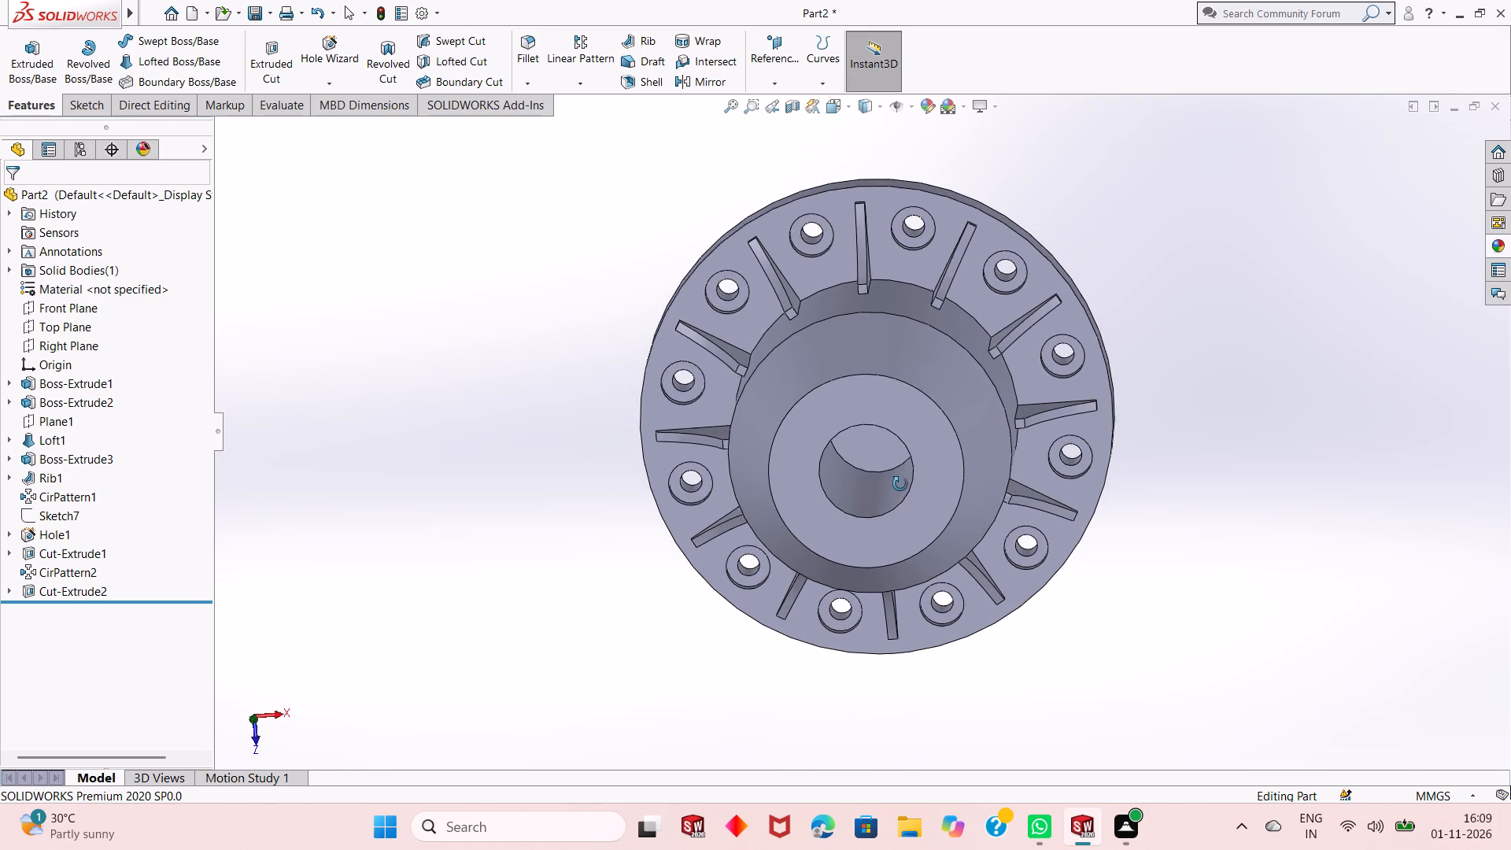
{"action": "middle_click_drag", "start_coordinate": [900, 484], "coordinate": [900, 450]}
Sketch a circle about 73 mm in diameter, centred on the origin, on the flat face at the bottom of the central bore.
{"action": "left_click", "coordinate": [888, 438]}
{"action": "left_click", "coordinate": [964, 397]}
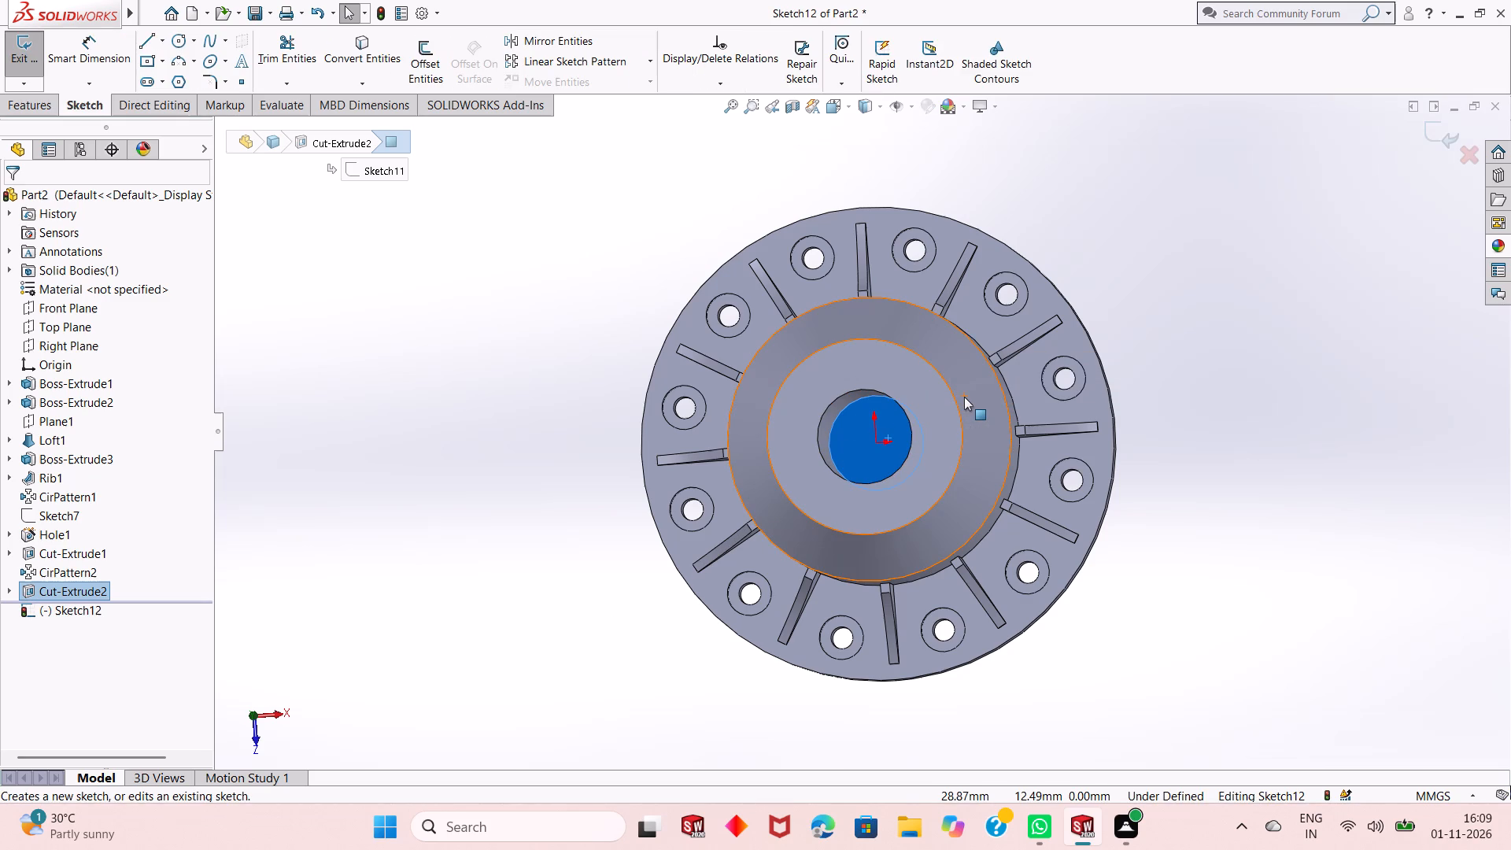
{"action": "key", "text": "ctrl+8"}
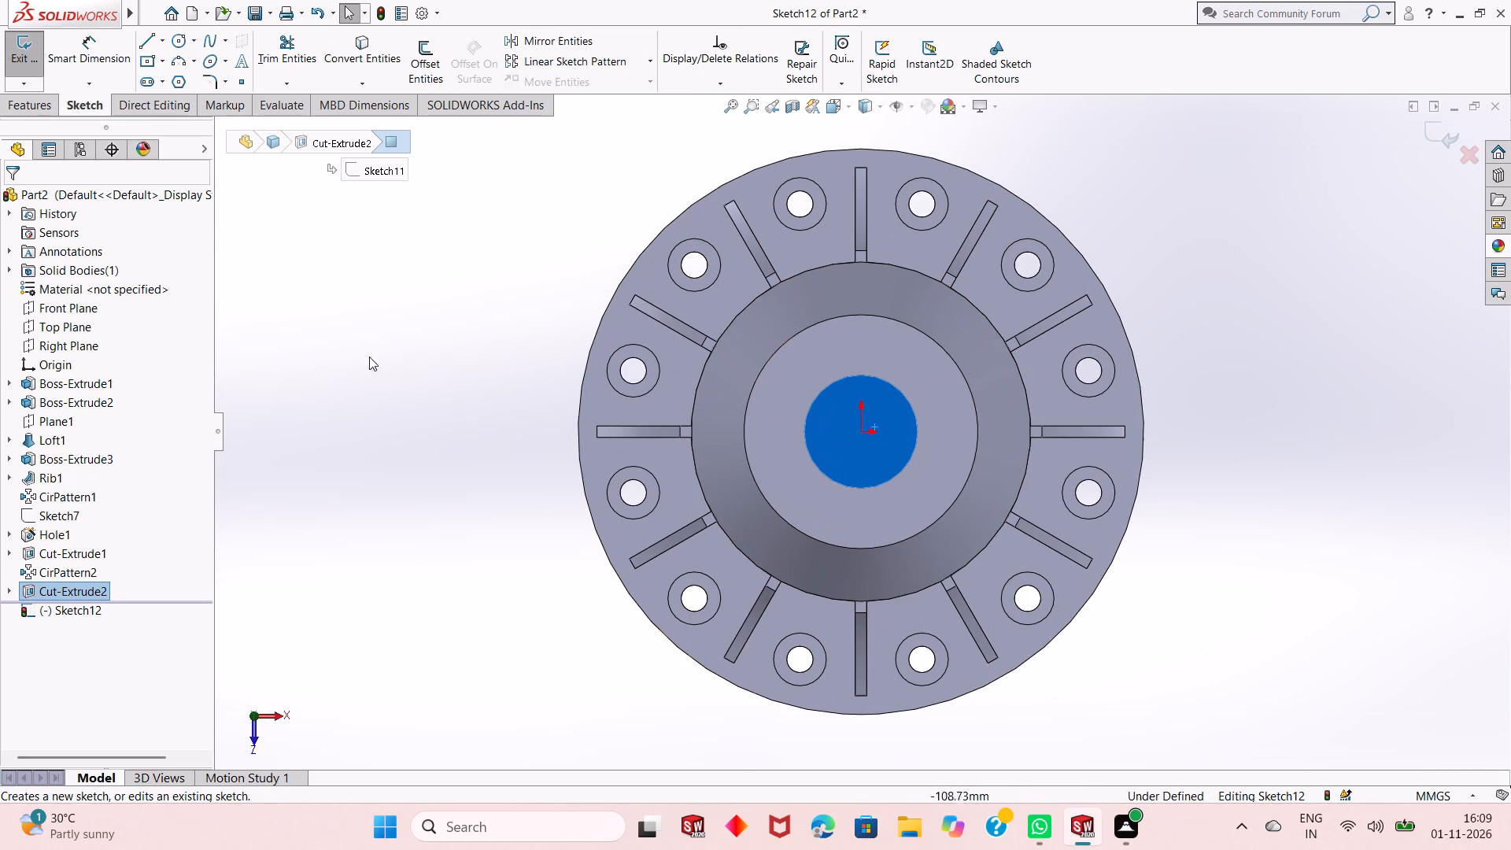
{"action": "left_click", "coordinate": [327, 336]}
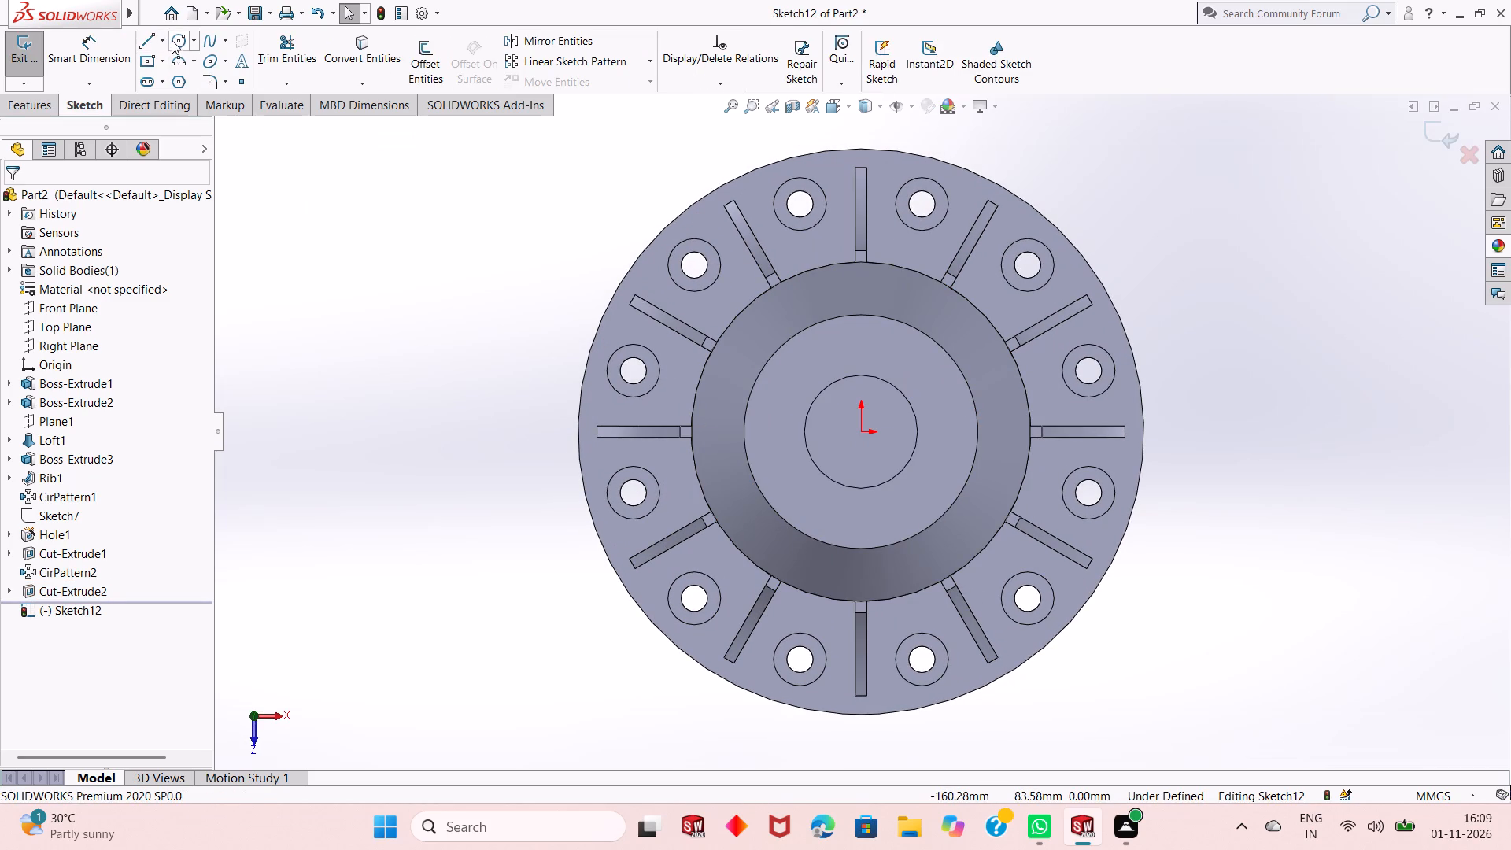
{"action": "left_click", "coordinate": [174, 42]}
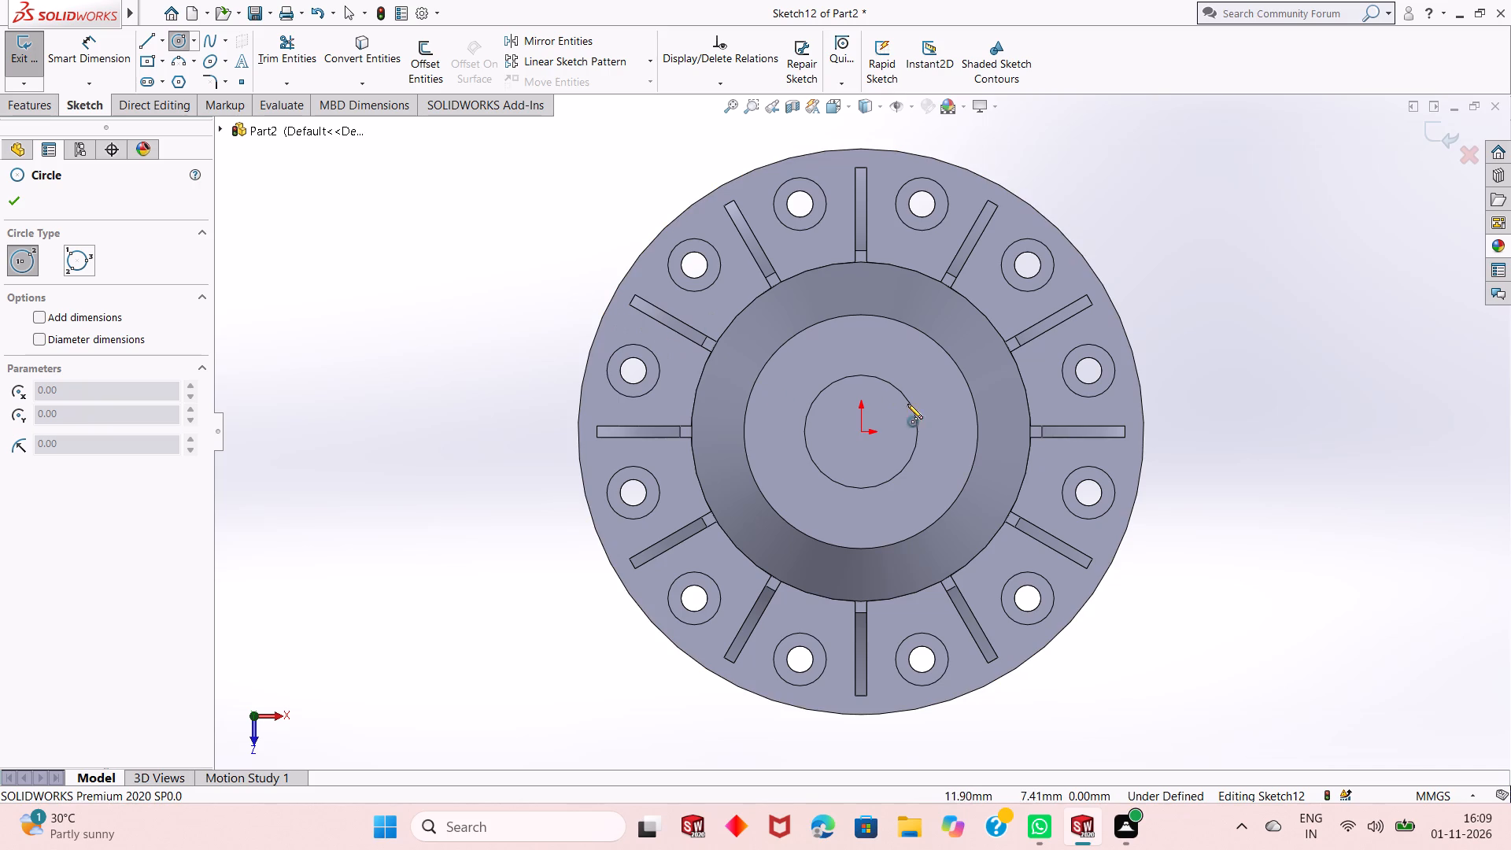
{"action": "left_click", "coordinate": [865, 433]}
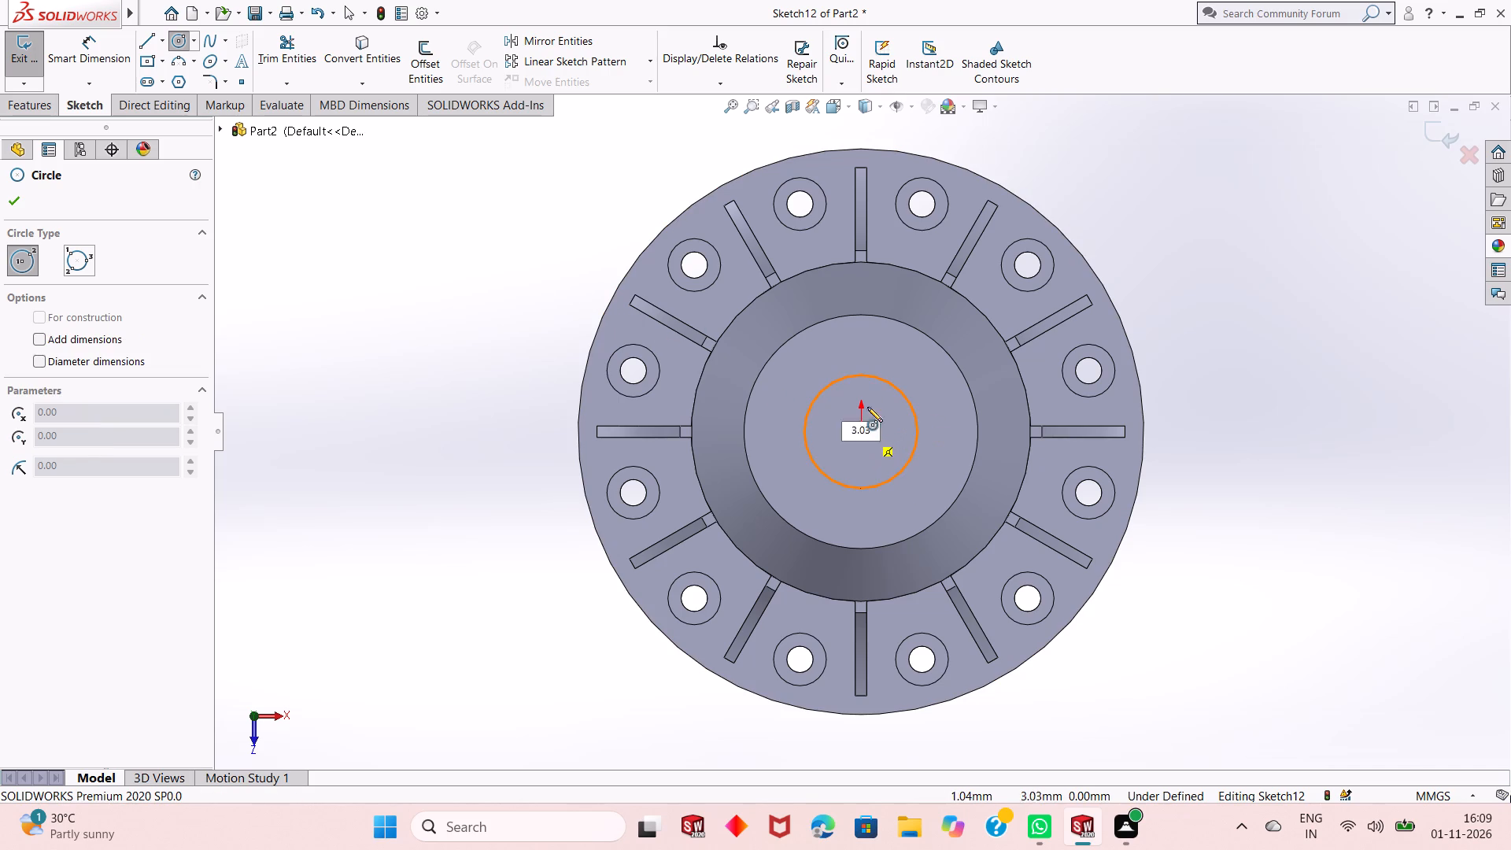
{"action": "left_click", "coordinate": [939, 319]}
{"action": "right_click", "coordinate": [409, 268]}
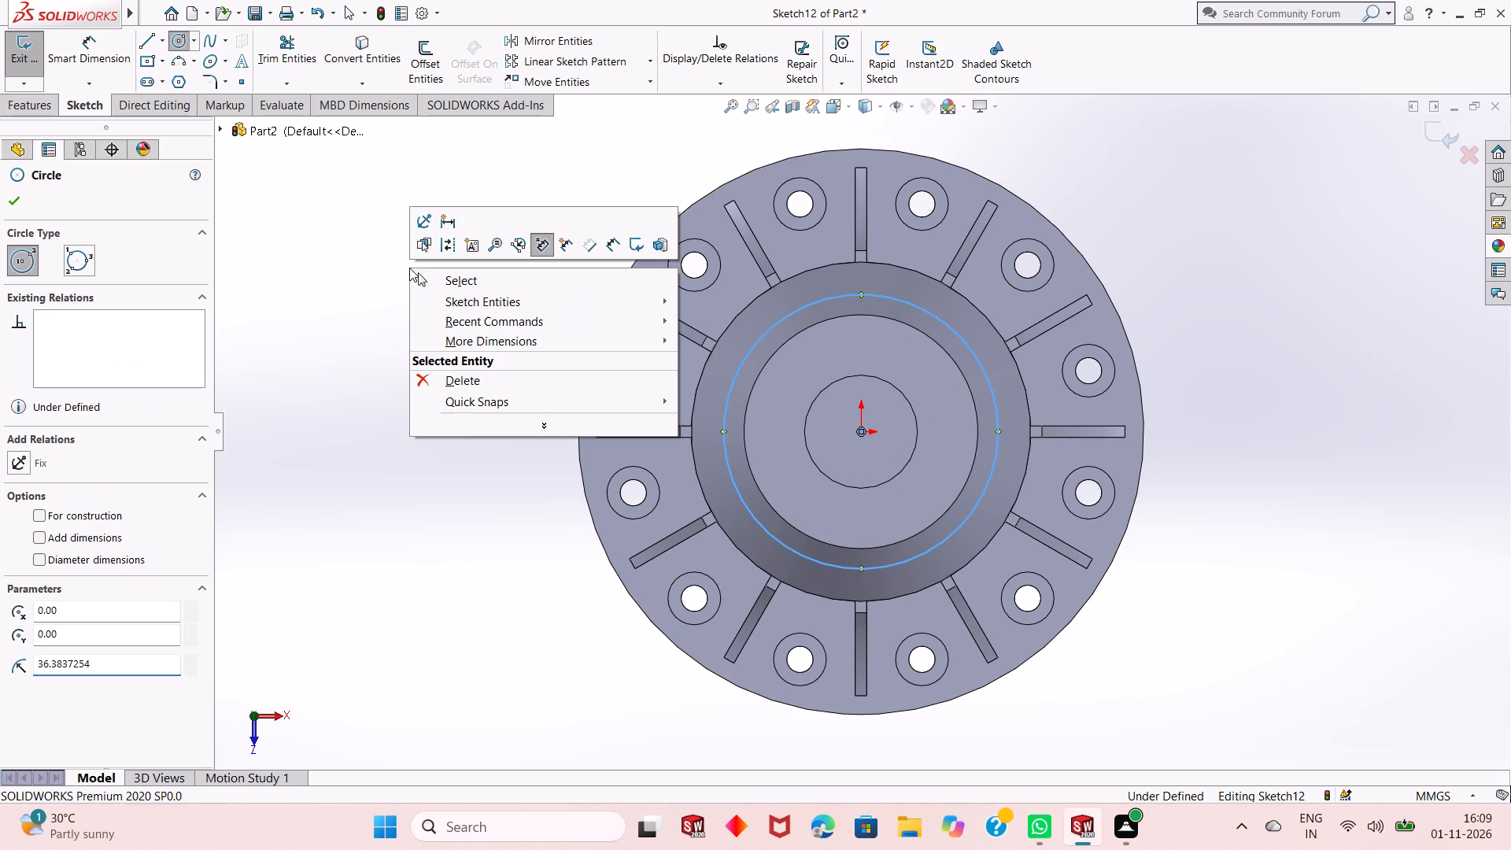
{"action": "left_click", "coordinate": [440, 276]}
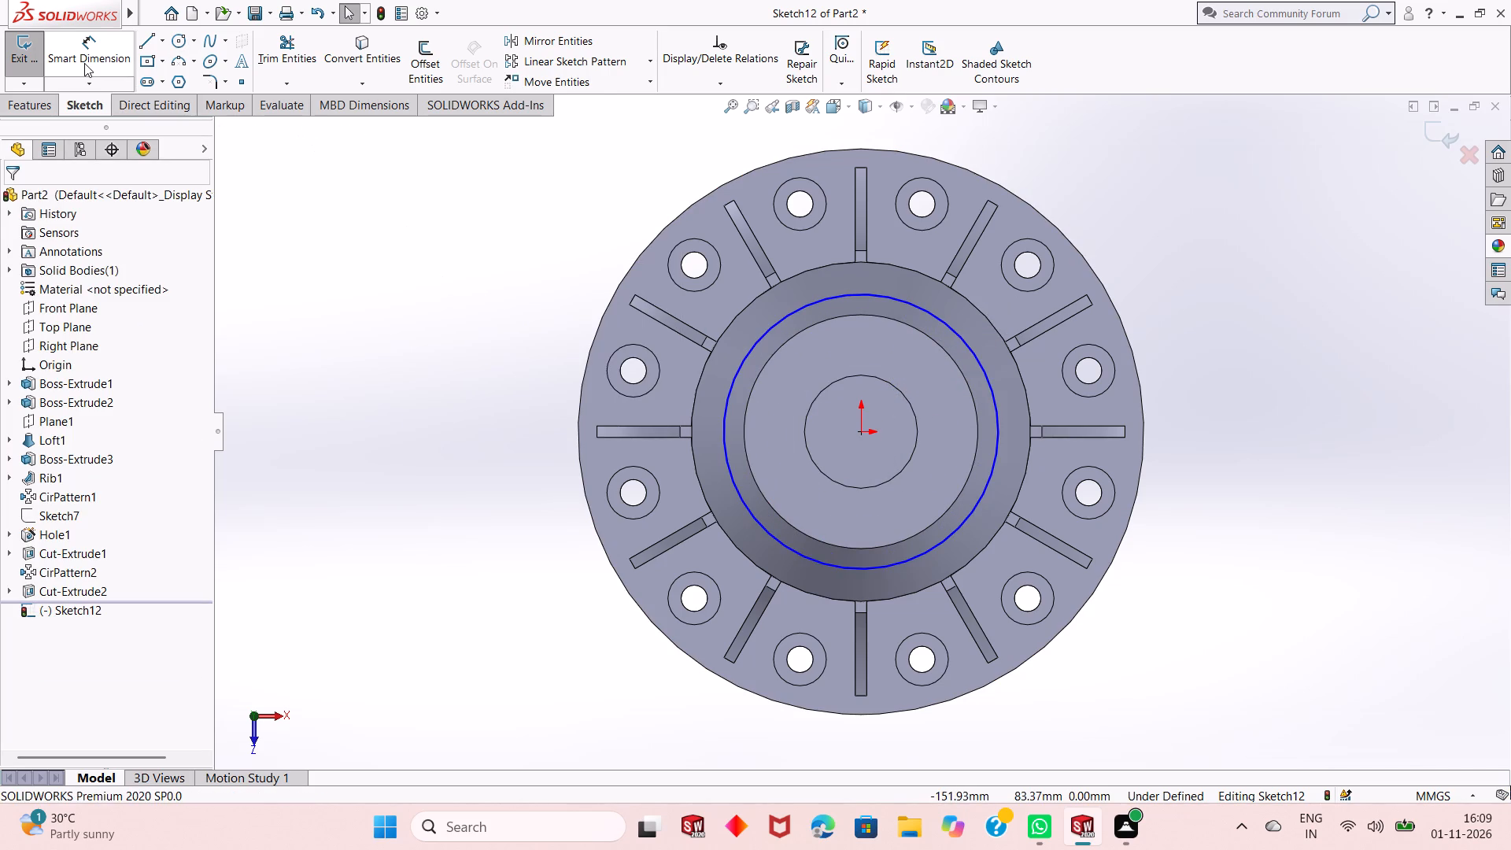
Dimension the new circle's diameter to 62 mm.
{"action": "left_click", "coordinate": [84, 63]}
{"action": "left_click", "coordinate": [761, 519]}
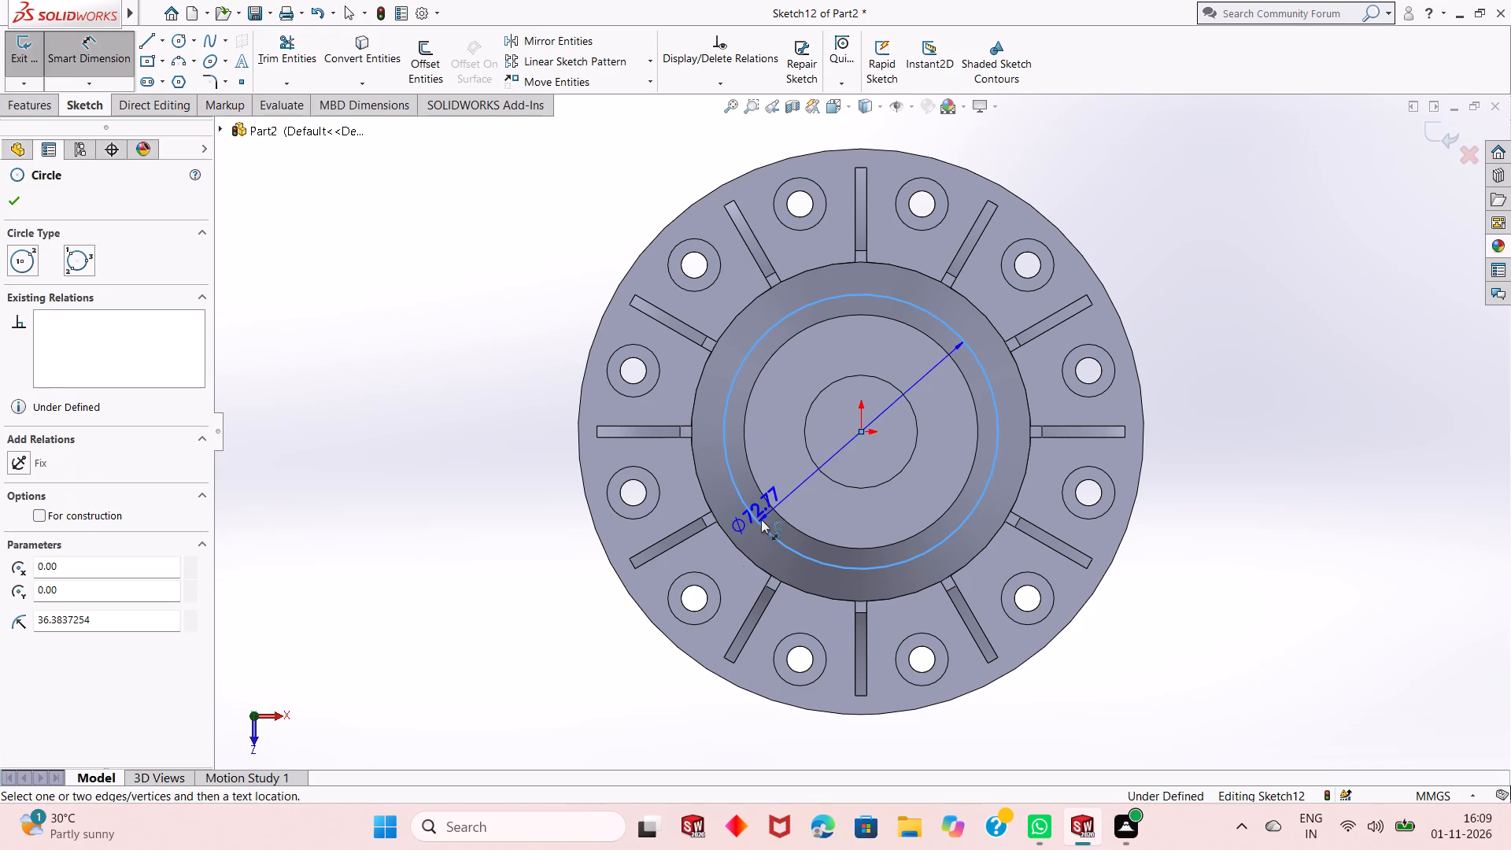
{"action": "left_click", "coordinate": [593, 635]}
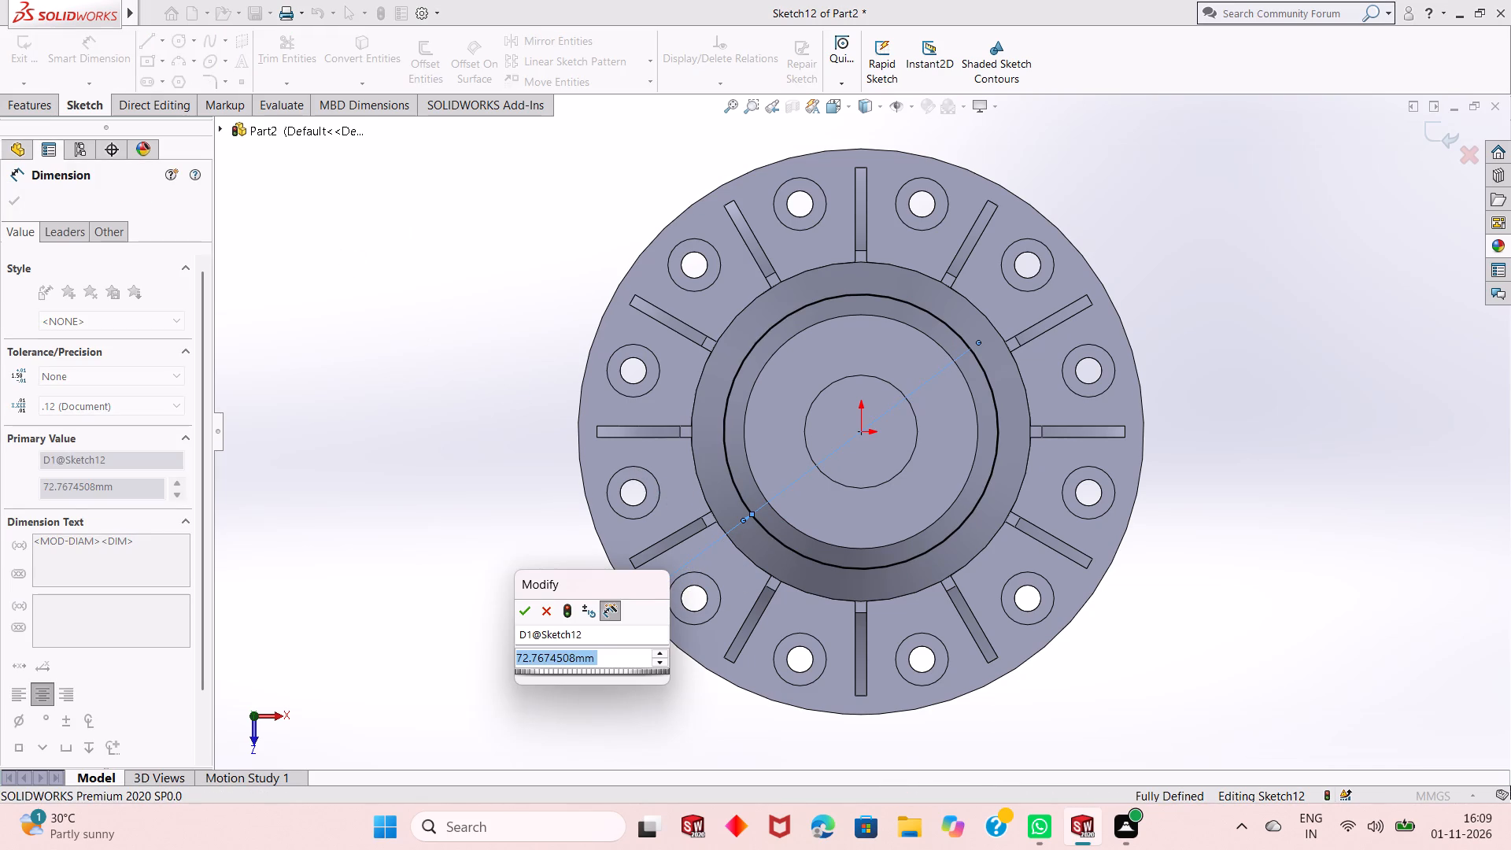
{"action": "type", "text": "62"}
{"action": "key", "text": "Return"}
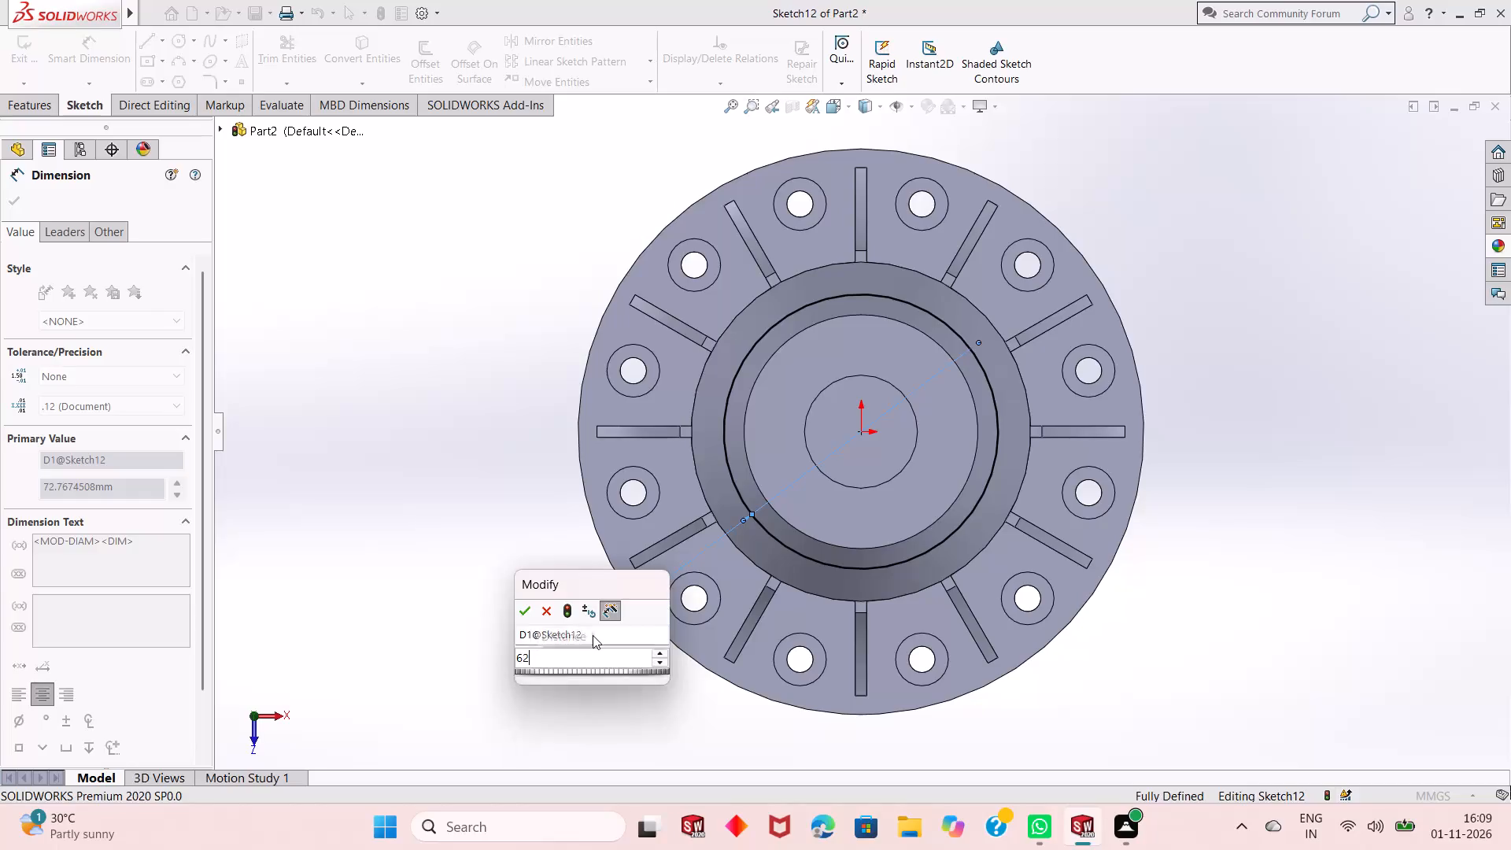
{"action": "right_click", "coordinate": [405, 331]}
{"action": "left_click", "coordinate": [419, 393]}
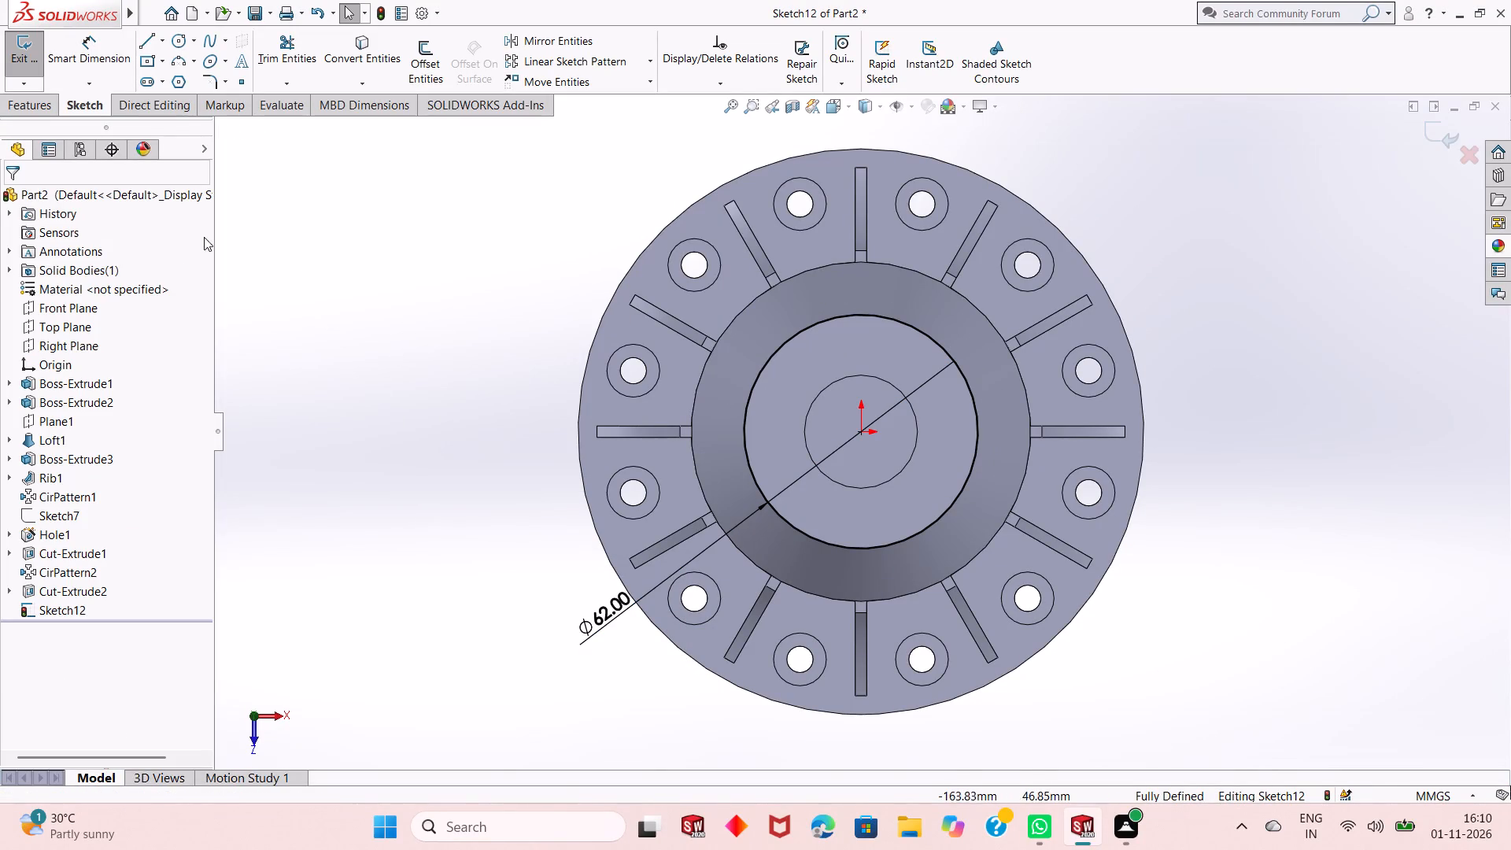
Cut-extrude the 62 mm circle from the bore's bottom face out through the flange underside with a blind depth of 98 mm.
{"action": "left_click", "coordinate": [31, 102]}
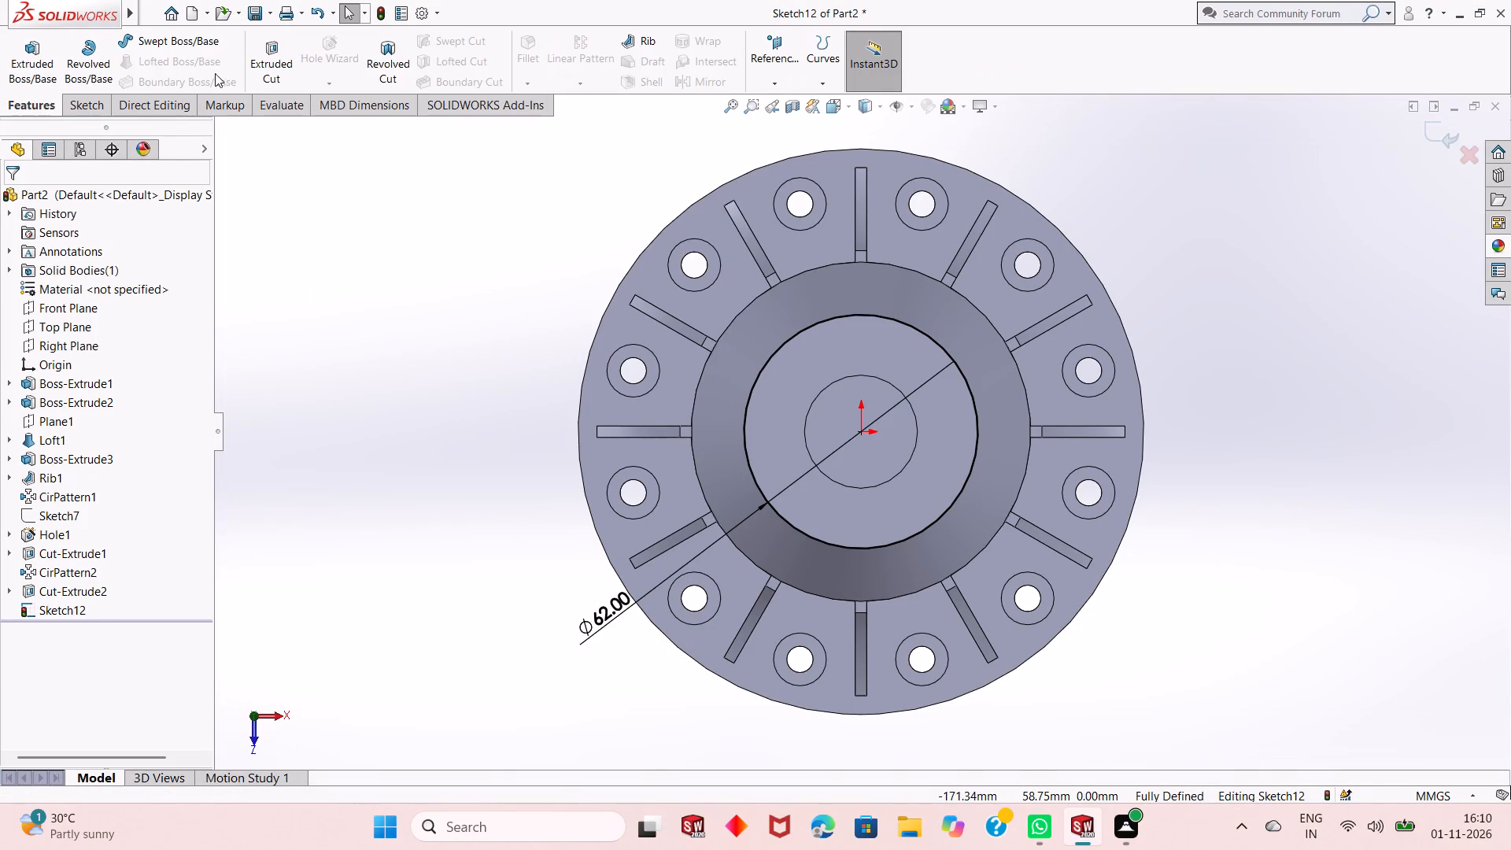
{"action": "left_click", "coordinate": [273, 69]}
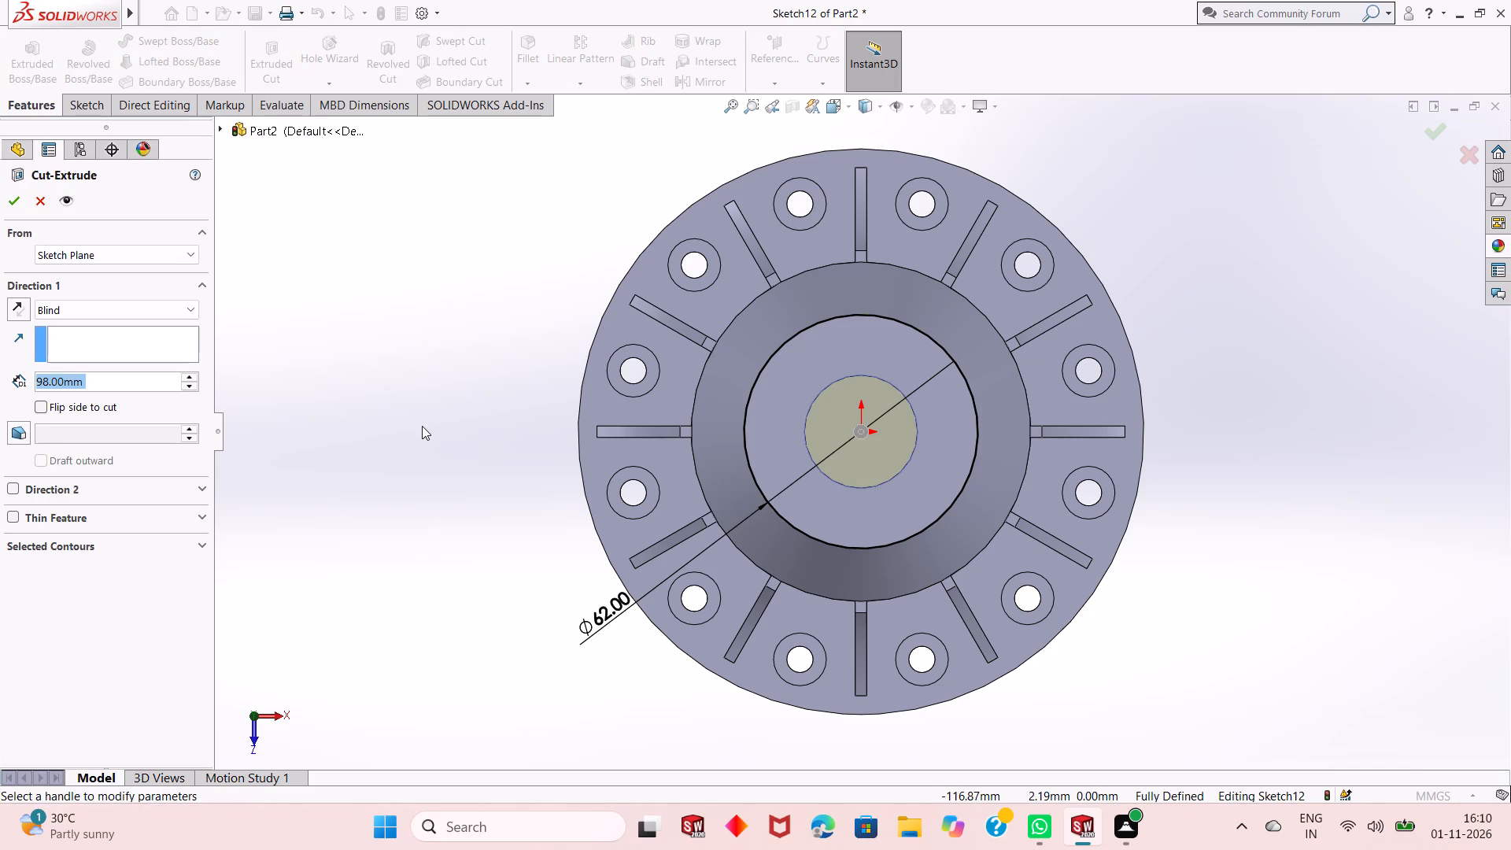
{"action": "middle_click_drag", "start_coordinate": [422, 431], "coordinate": [434, 362]}
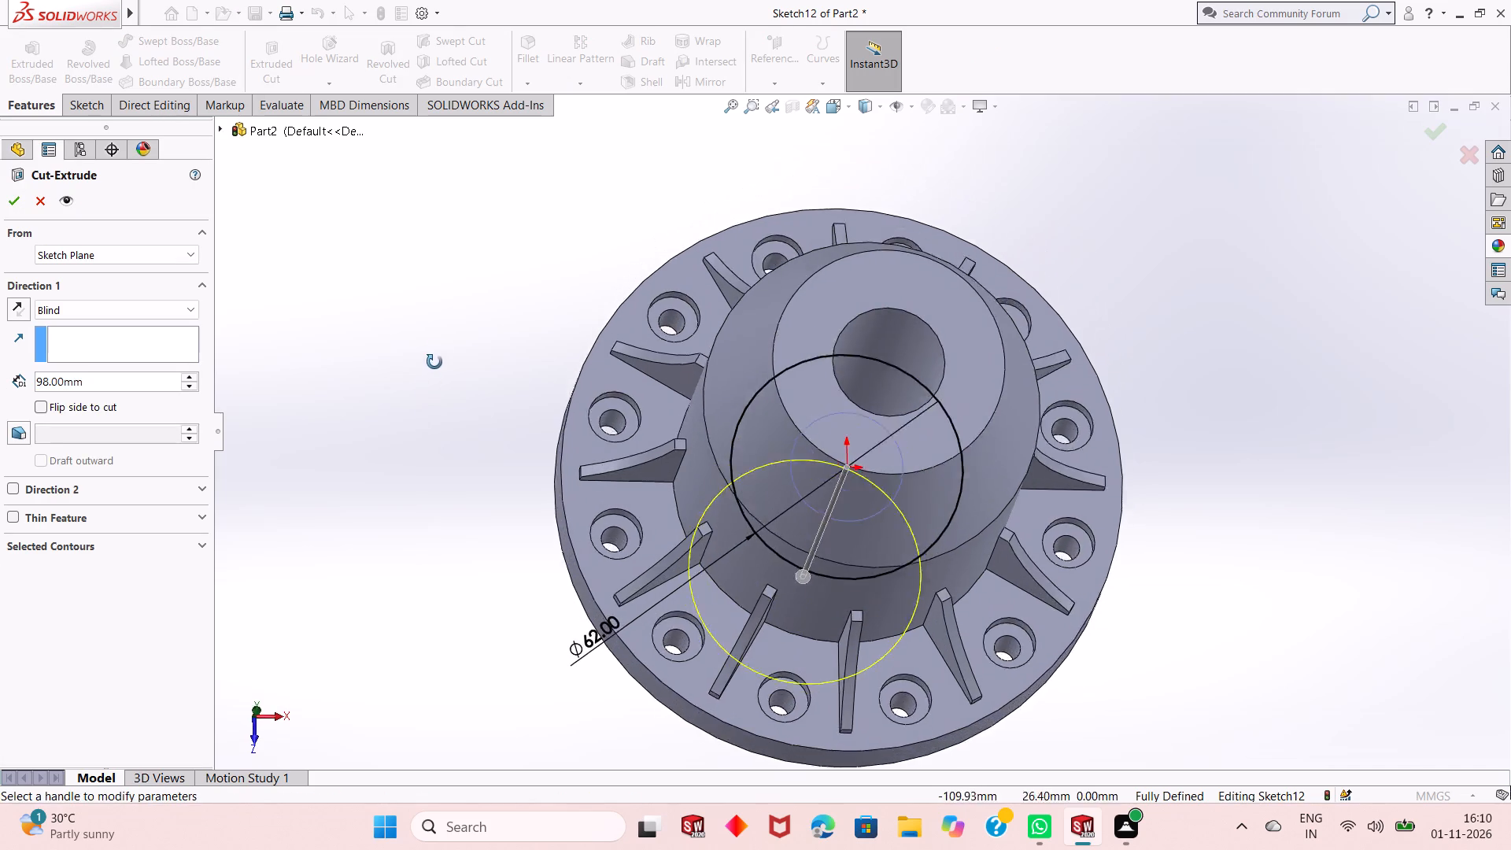
{"action": "middle_click_drag", "start_coordinate": [434, 362], "coordinate": [458, 256]}
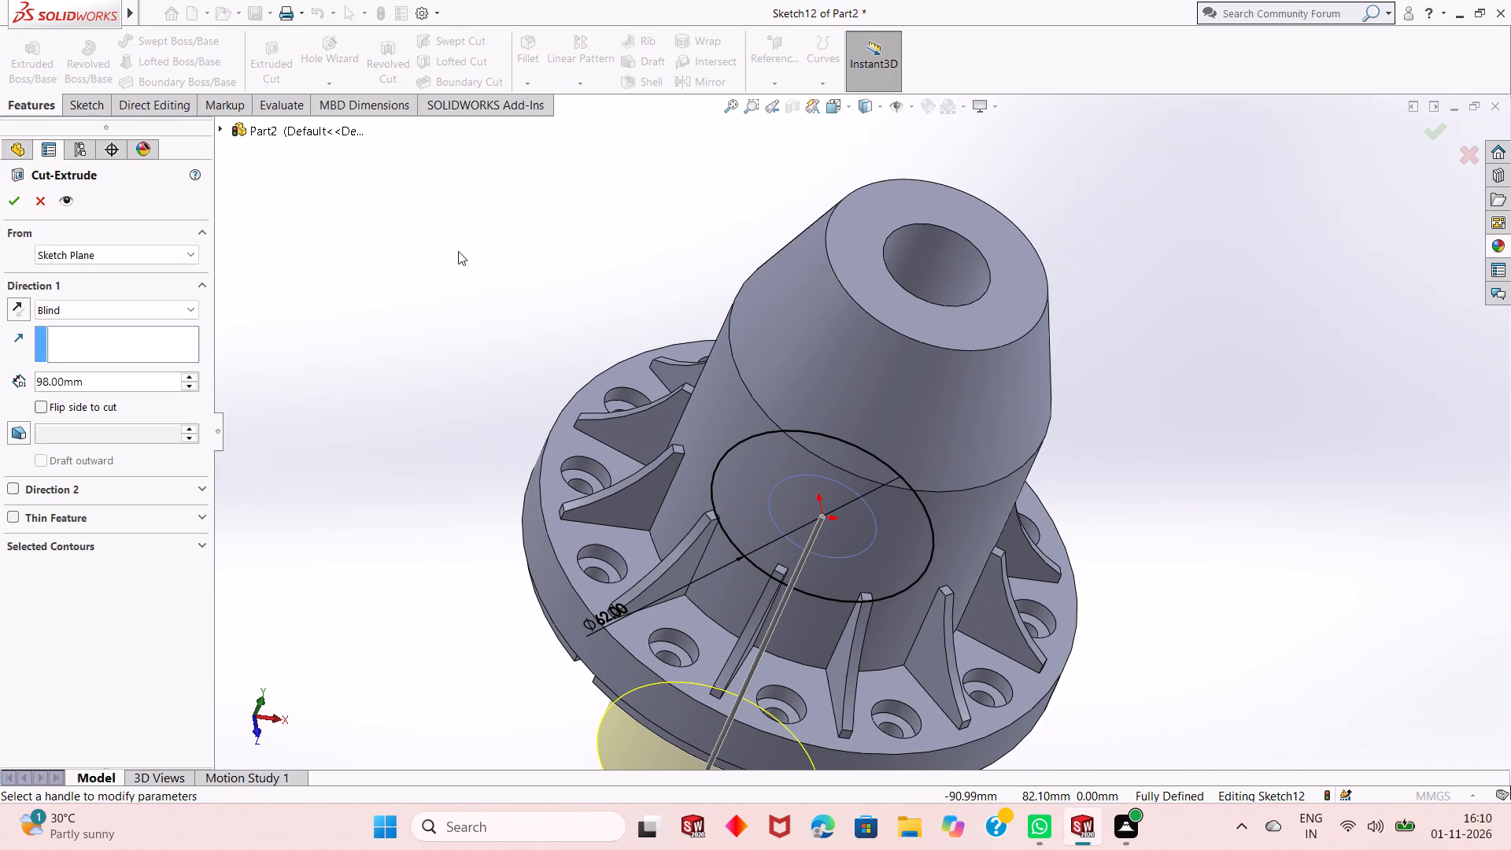
{"action": "middle_click_drag", "start_coordinate": [453, 597], "coordinate": [482, 523]}
{"action": "left_click", "coordinate": [11, 204]}
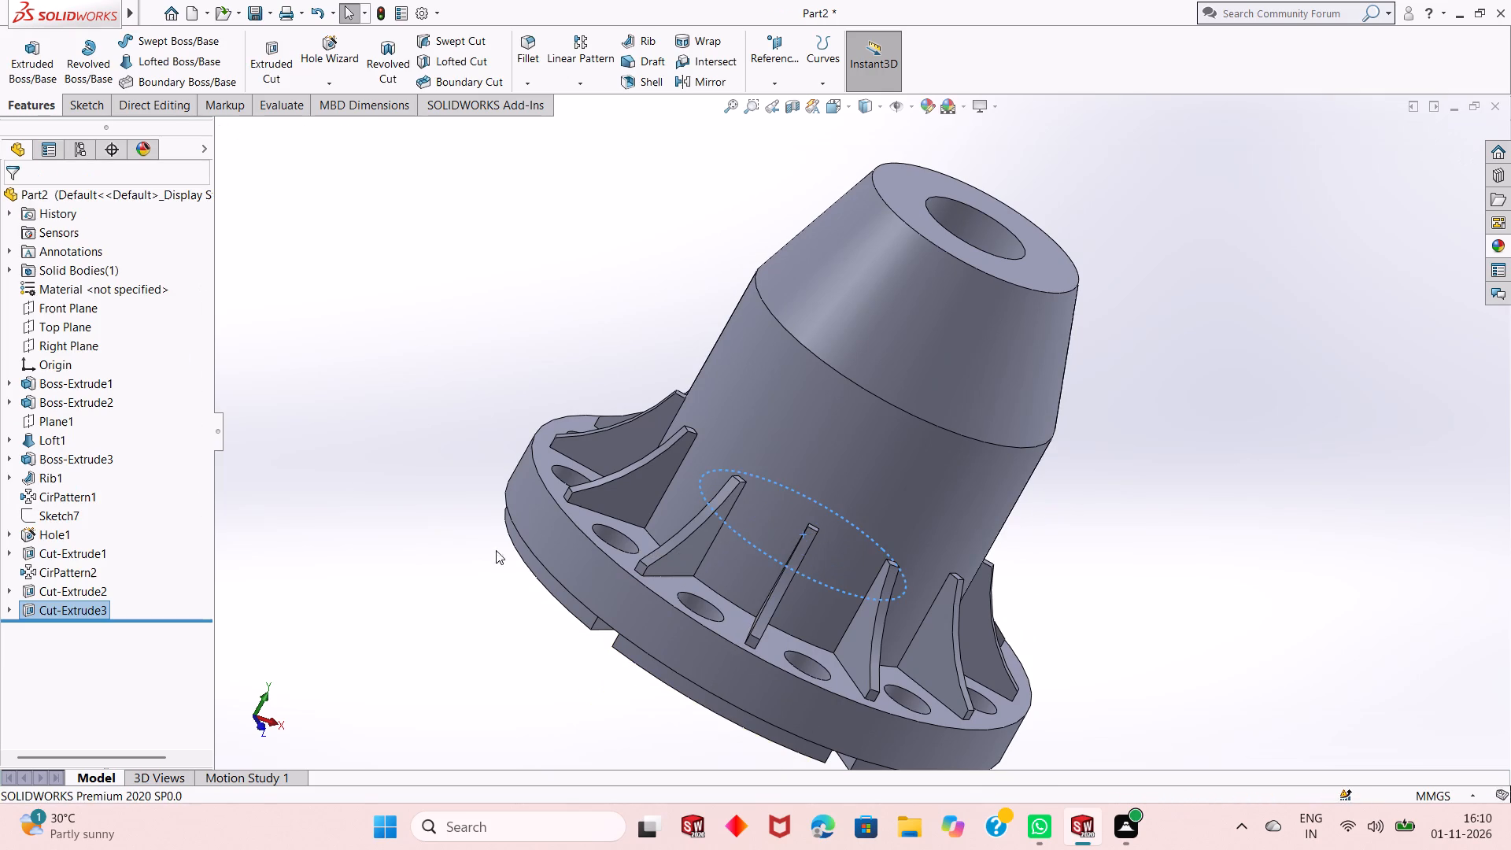
Examine the new underside recess and how it meets the central bore from below and from the side.
{"action": "scroll", "coordinate": [506, 554], "scroll_direction": "up", "scroll_amount": 3}
{"action": "left_click", "coordinate": [506, 556]}
{"action": "middle_click_drag", "start_coordinate": [596, 614], "coordinate": [680, 309]}
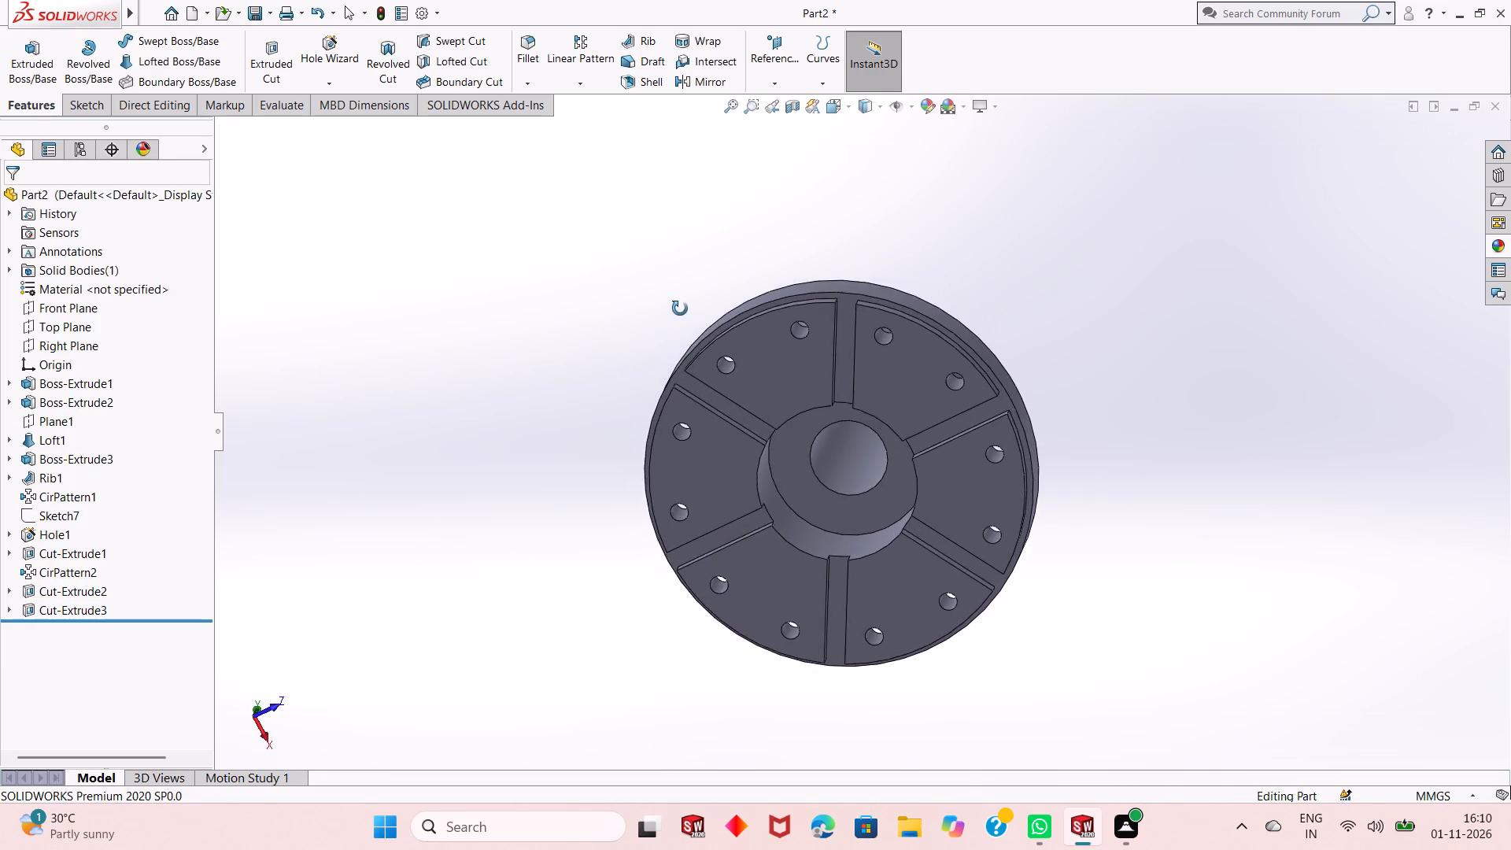
{"action": "middle_click_drag", "start_coordinate": [680, 309], "coordinate": [688, 269]}
{"action": "middle_click_drag", "start_coordinate": [709, 465], "coordinate": [711, 321]}
{"action": "middle_click_drag", "start_coordinate": [711, 321], "coordinate": [608, 605]}
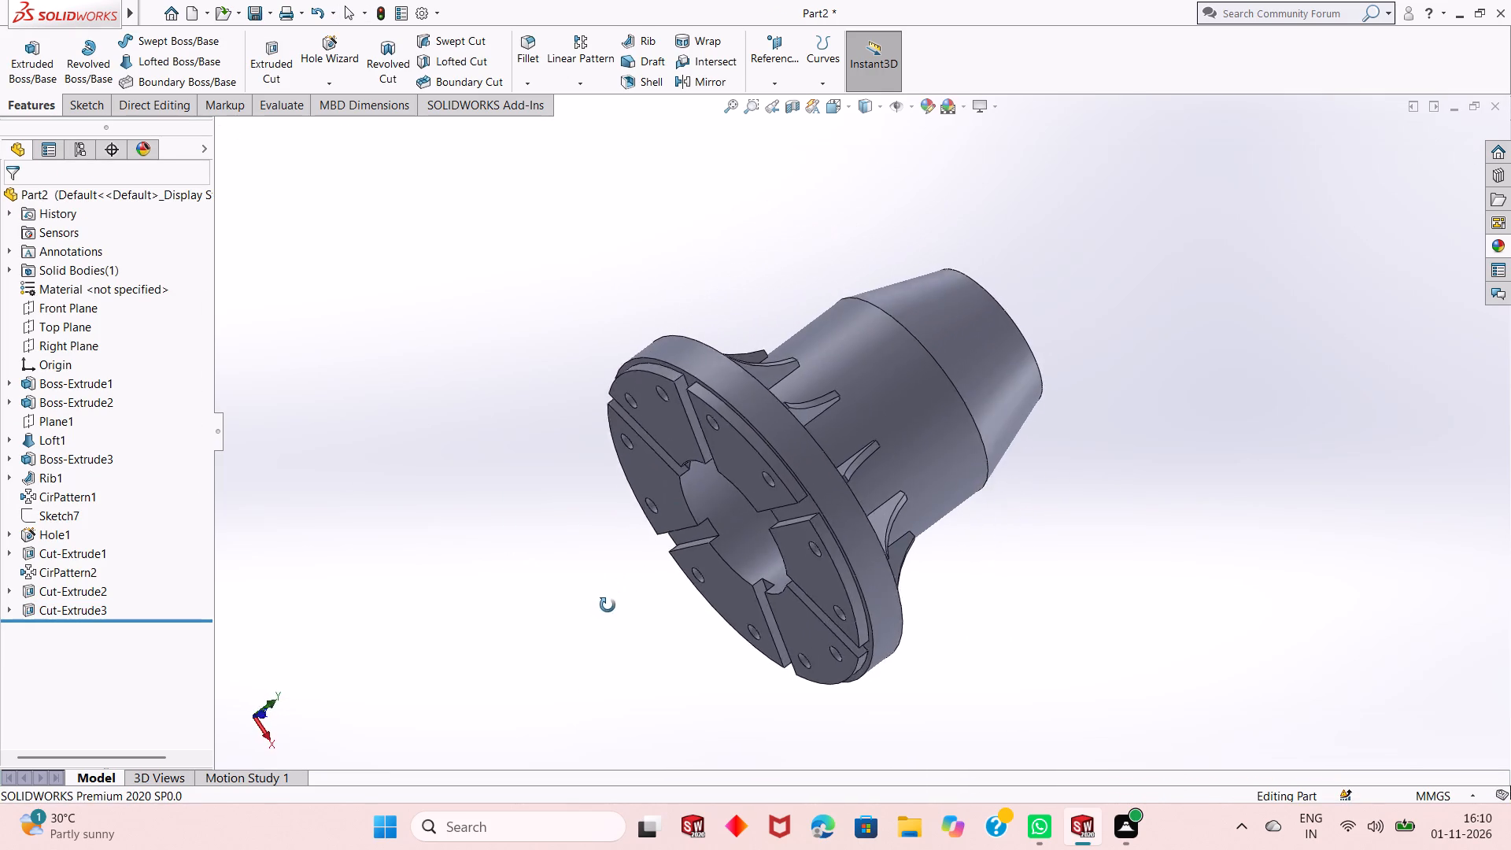
{"action": "middle_click_drag", "start_coordinate": [608, 605], "coordinate": [546, 667]}
{"action": "middle_click", "coordinate": [546, 667]}
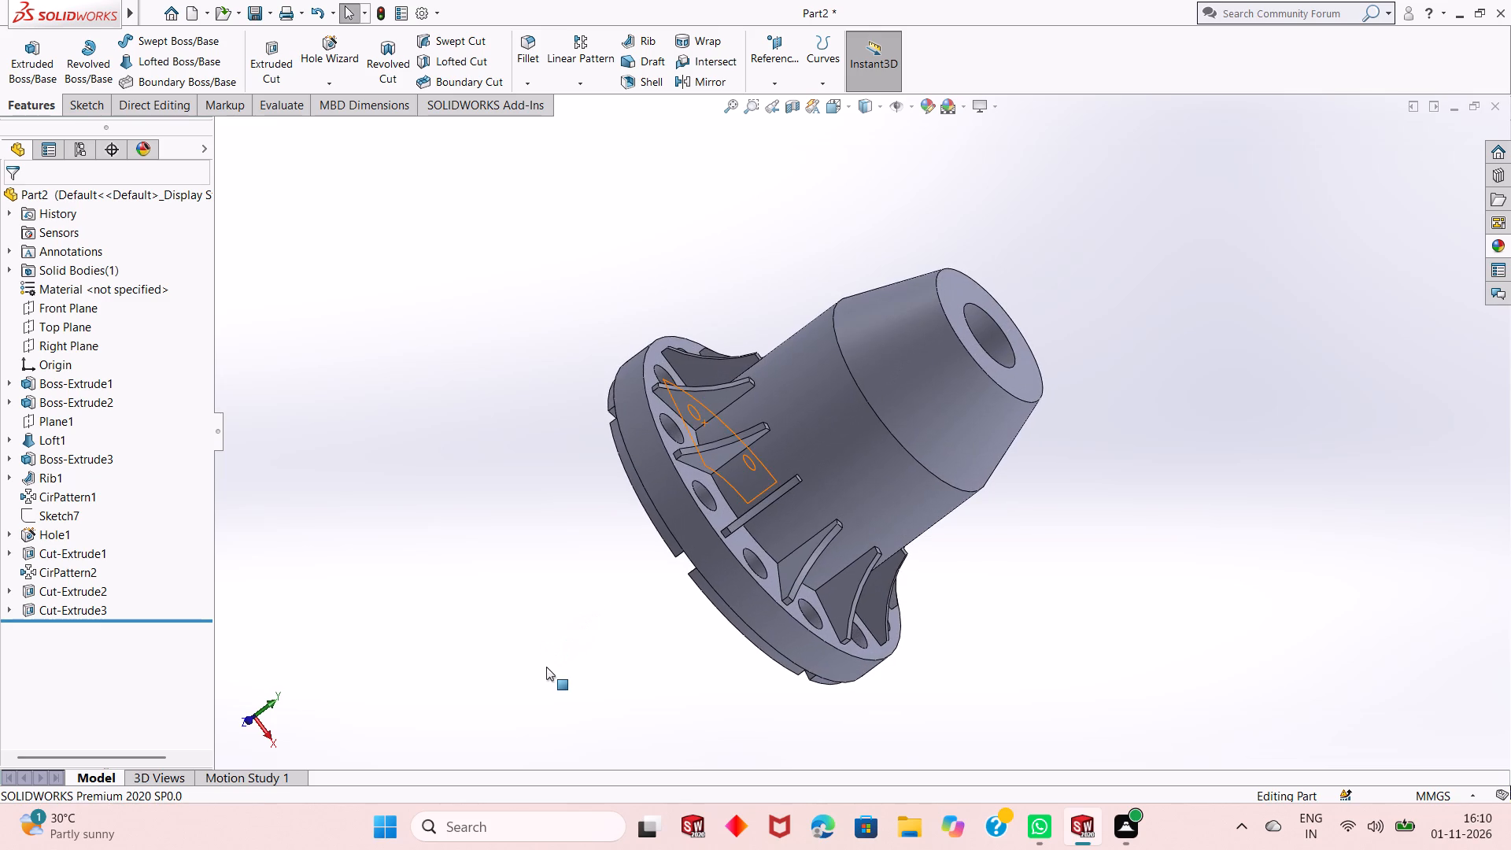
{"action": "middle_click", "coordinate": [546, 667]}
Fillet the circular inner edge where the 62 mm underside recess meets its floor with a symmetric 16 mm radius.
{"action": "middle_click_drag", "start_coordinate": [546, 667], "coordinate": [730, 485]}
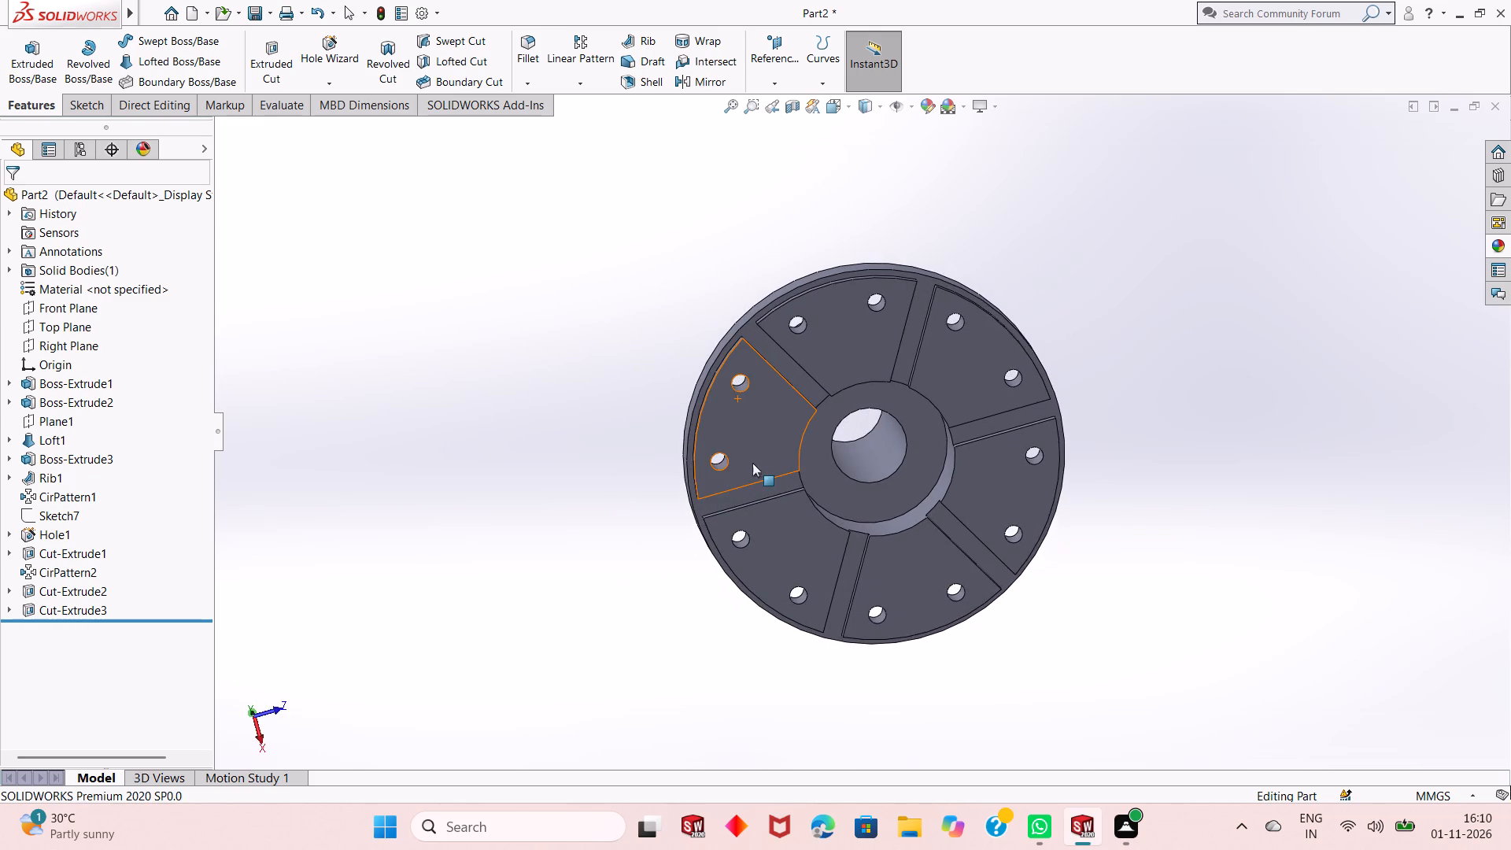
{"action": "scroll", "coordinate": [781, 448], "scroll_direction": "down", "scroll_amount": 2}
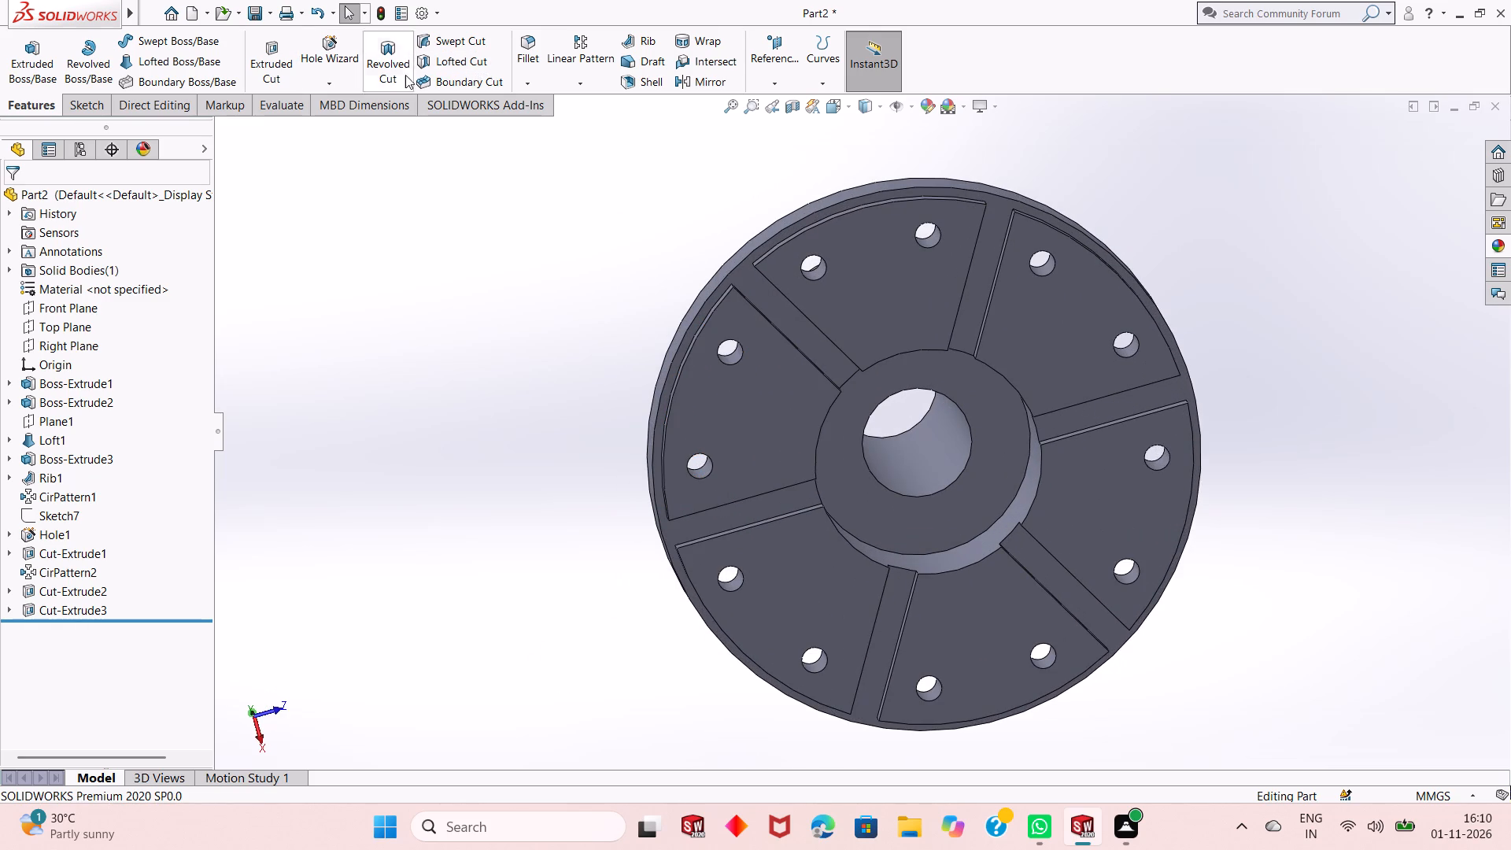
{"action": "left_click", "coordinate": [530, 50]}
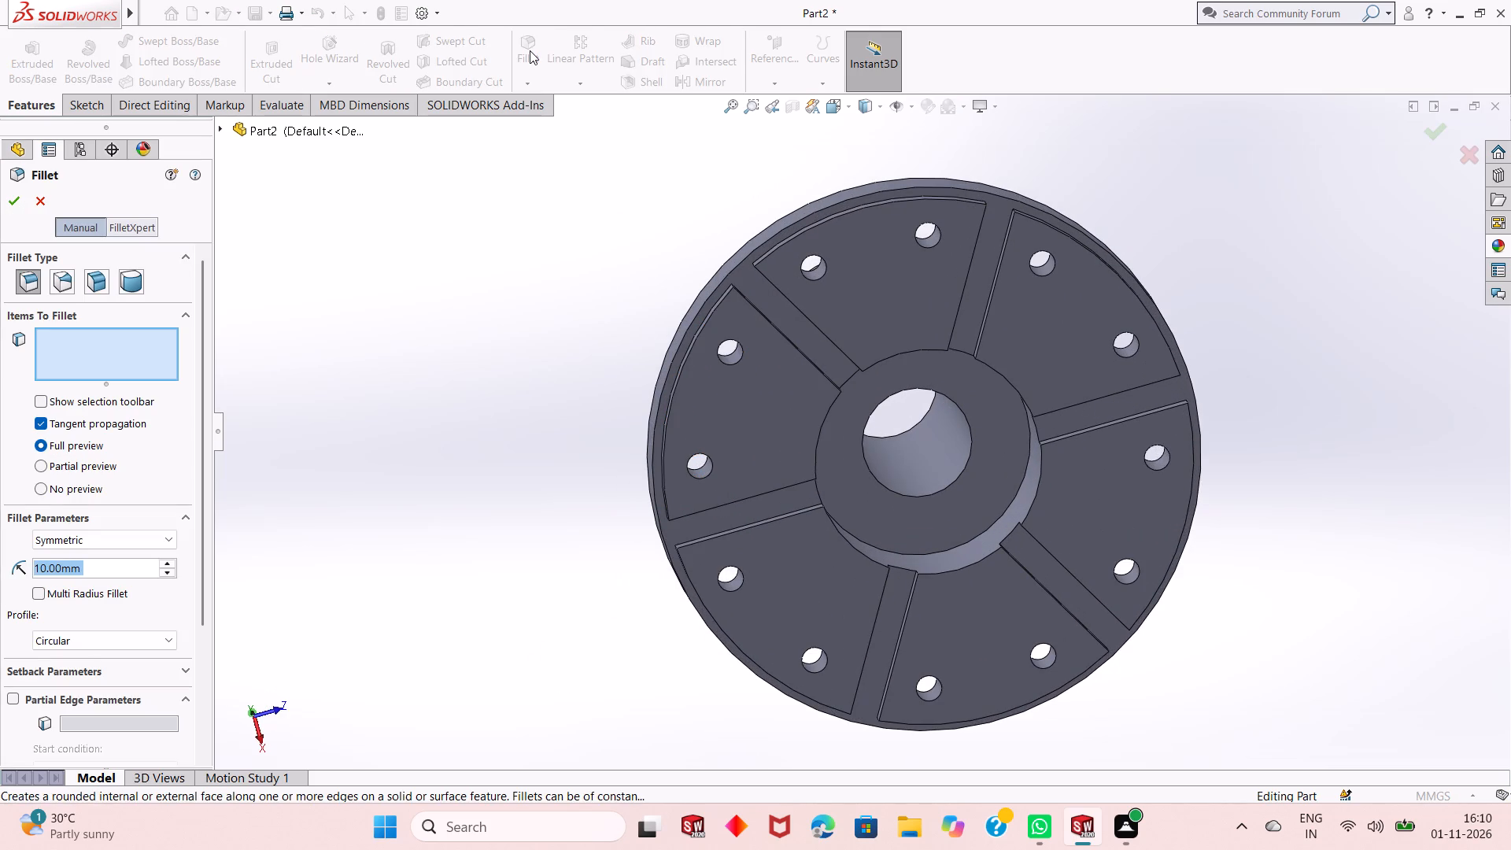
{"action": "type", "text": "15"}
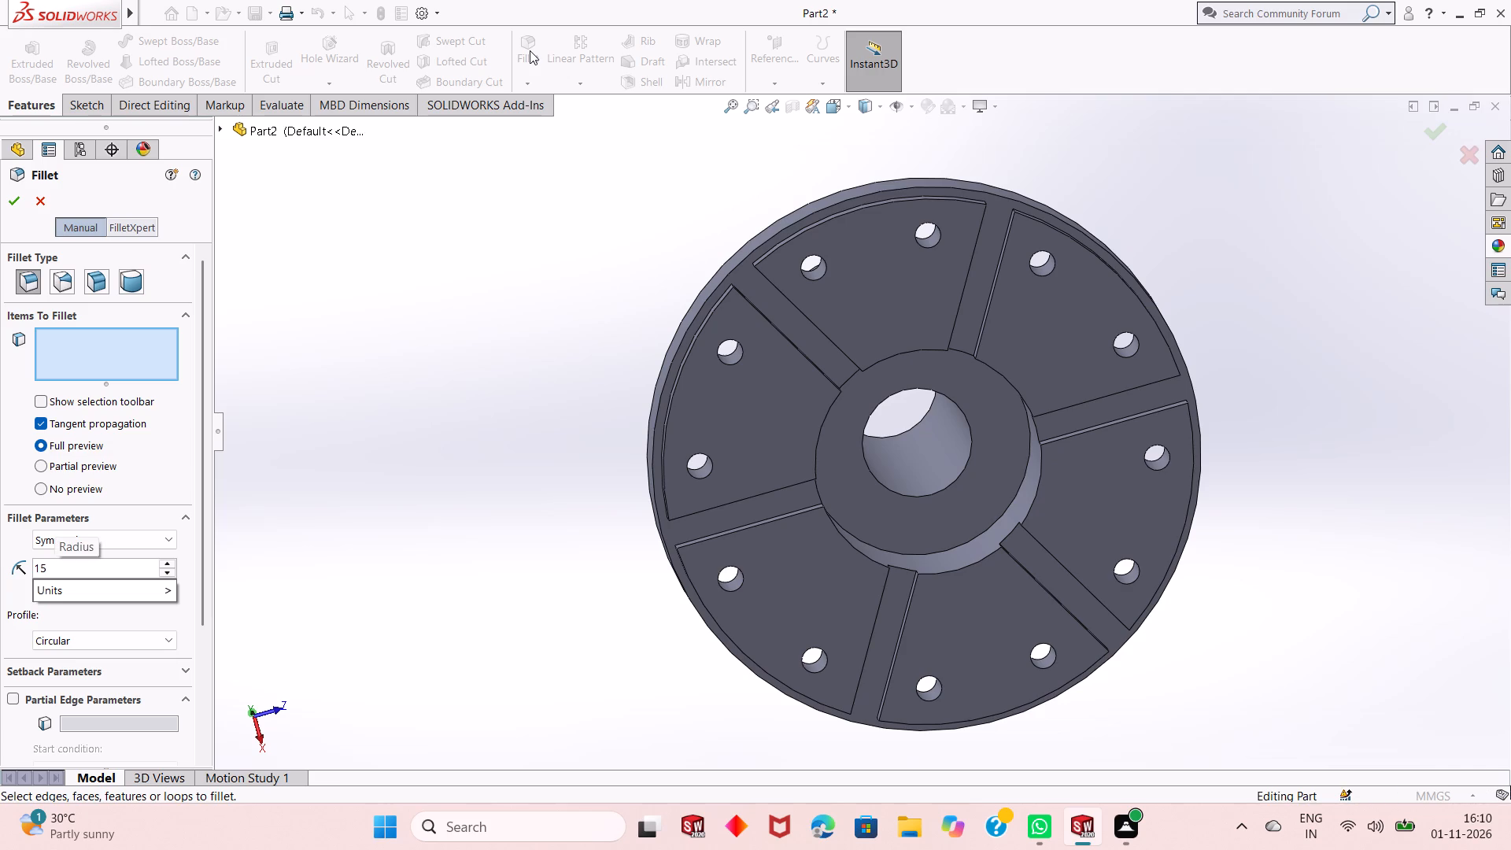
{"action": "key", "text": "BackSpace"}
{"action": "key", "text": "6"}
{"action": "key", "text": "Return"}
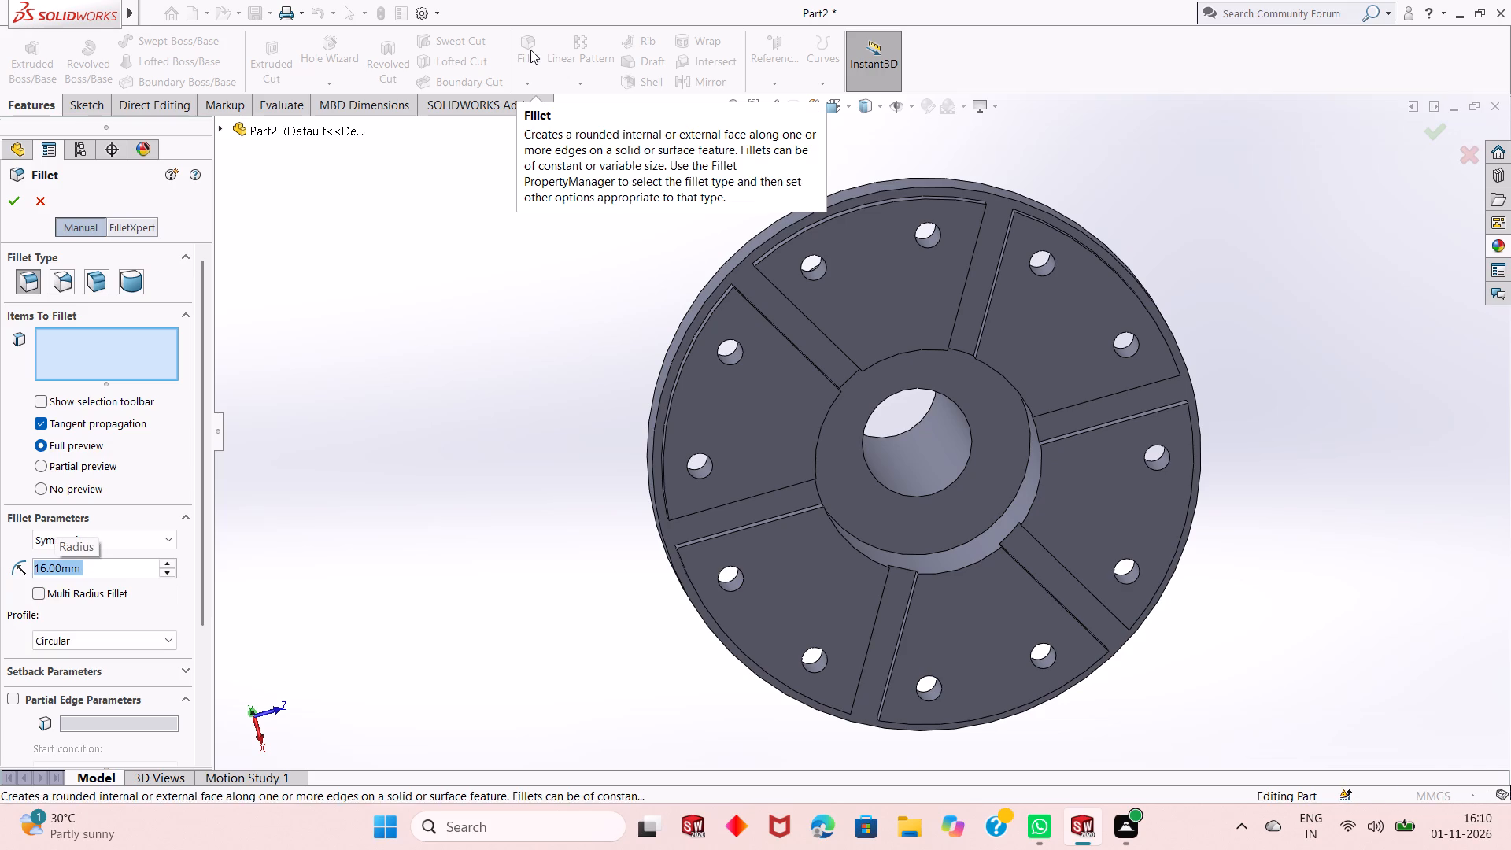
{"action": "scroll", "coordinate": [965, 474], "scroll_direction": "down", "scroll_amount": 3}
{"action": "middle_click_drag", "start_coordinate": [965, 475], "coordinate": [983, 410]}
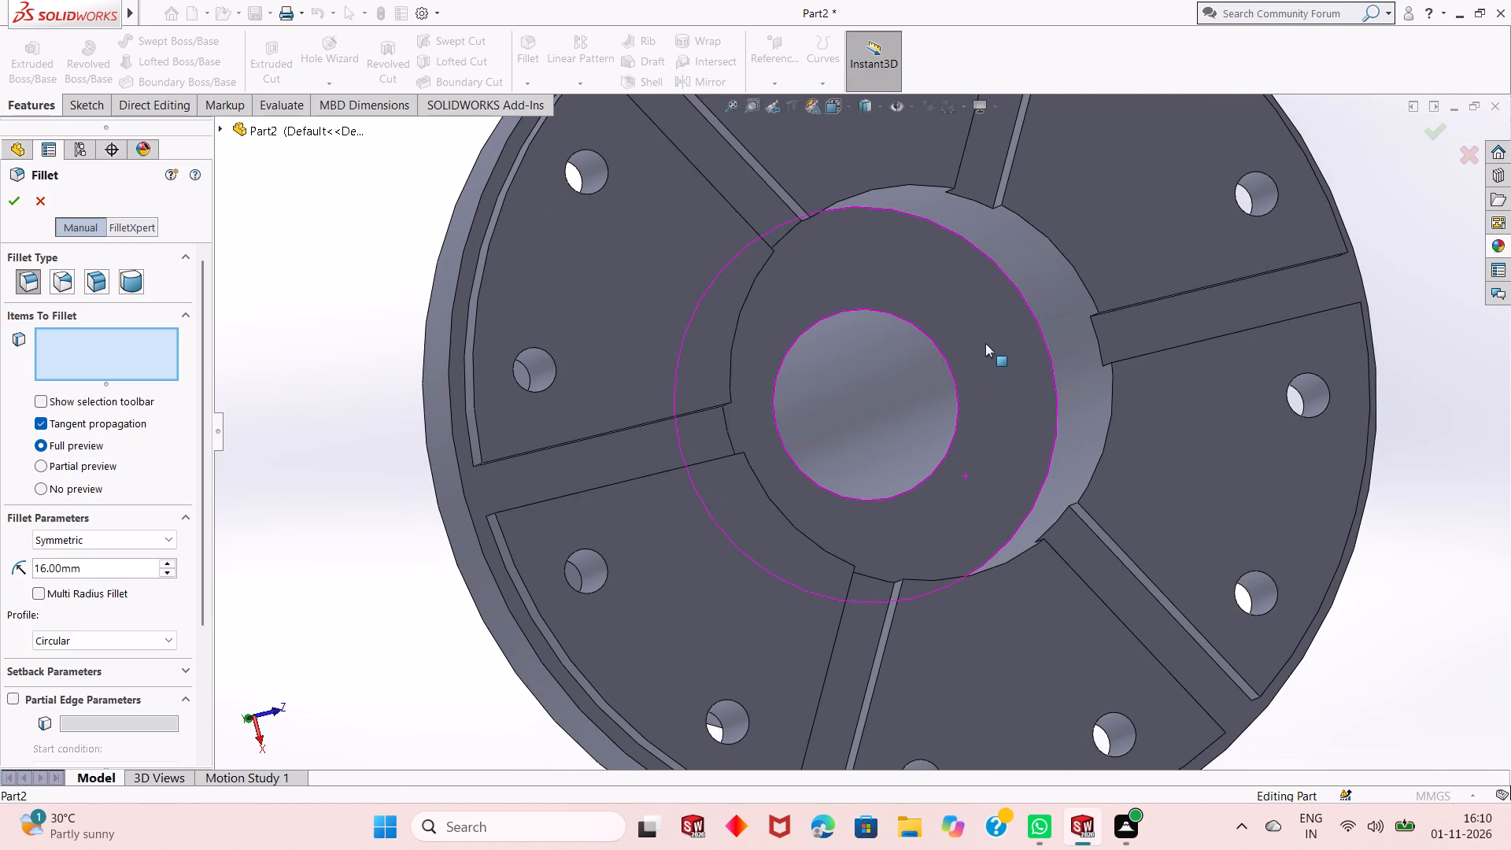
{"action": "left_click", "coordinate": [1012, 283]}
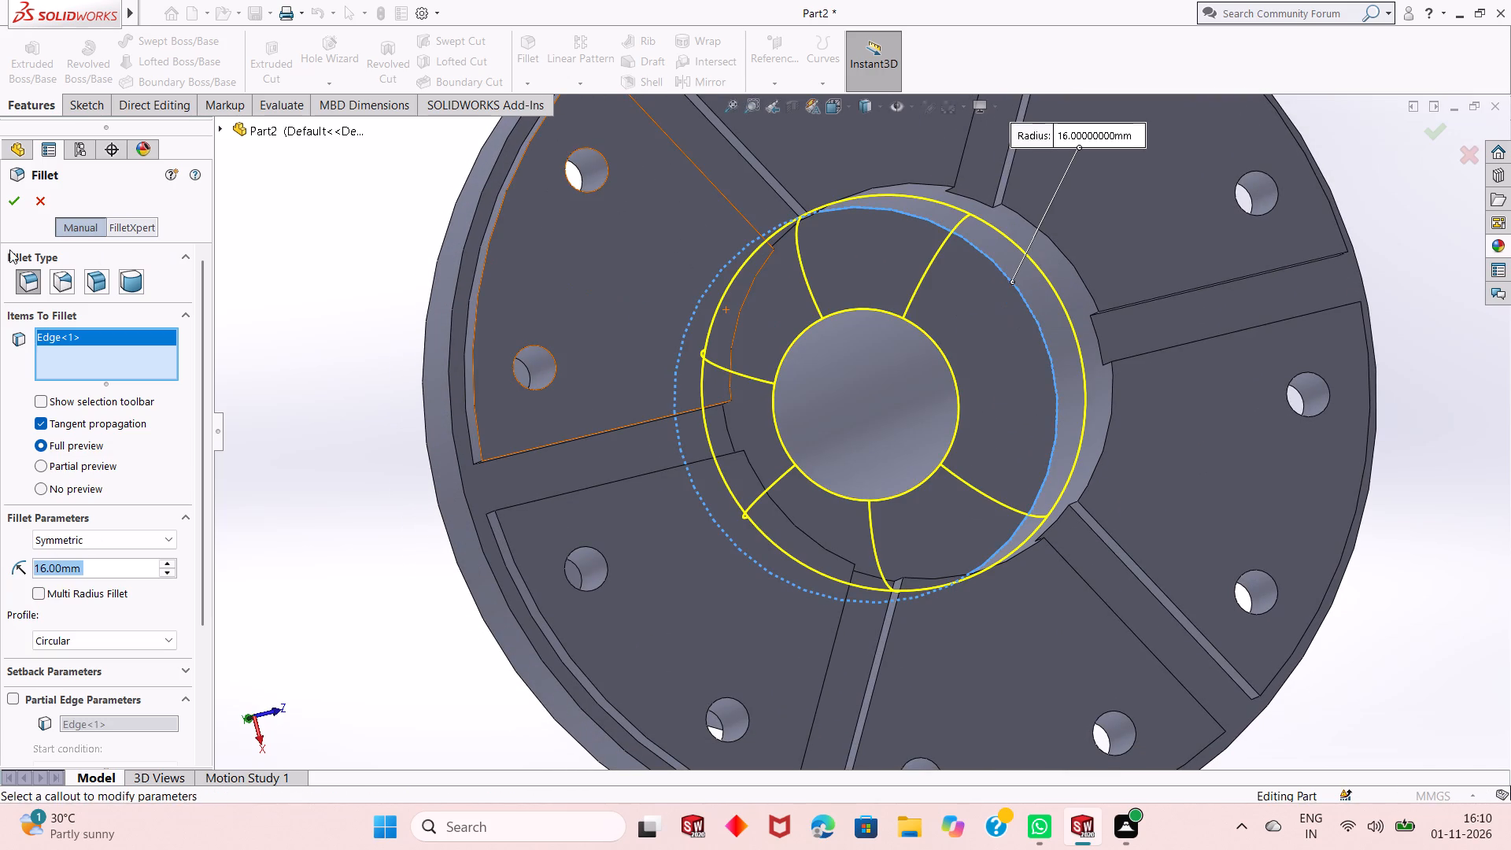
{"action": "left_click", "coordinate": [16, 200]}
Examine the fillet inside the underside recess from below.
{"action": "middle_click_drag", "start_coordinate": [785, 317], "coordinate": [785, 379]}
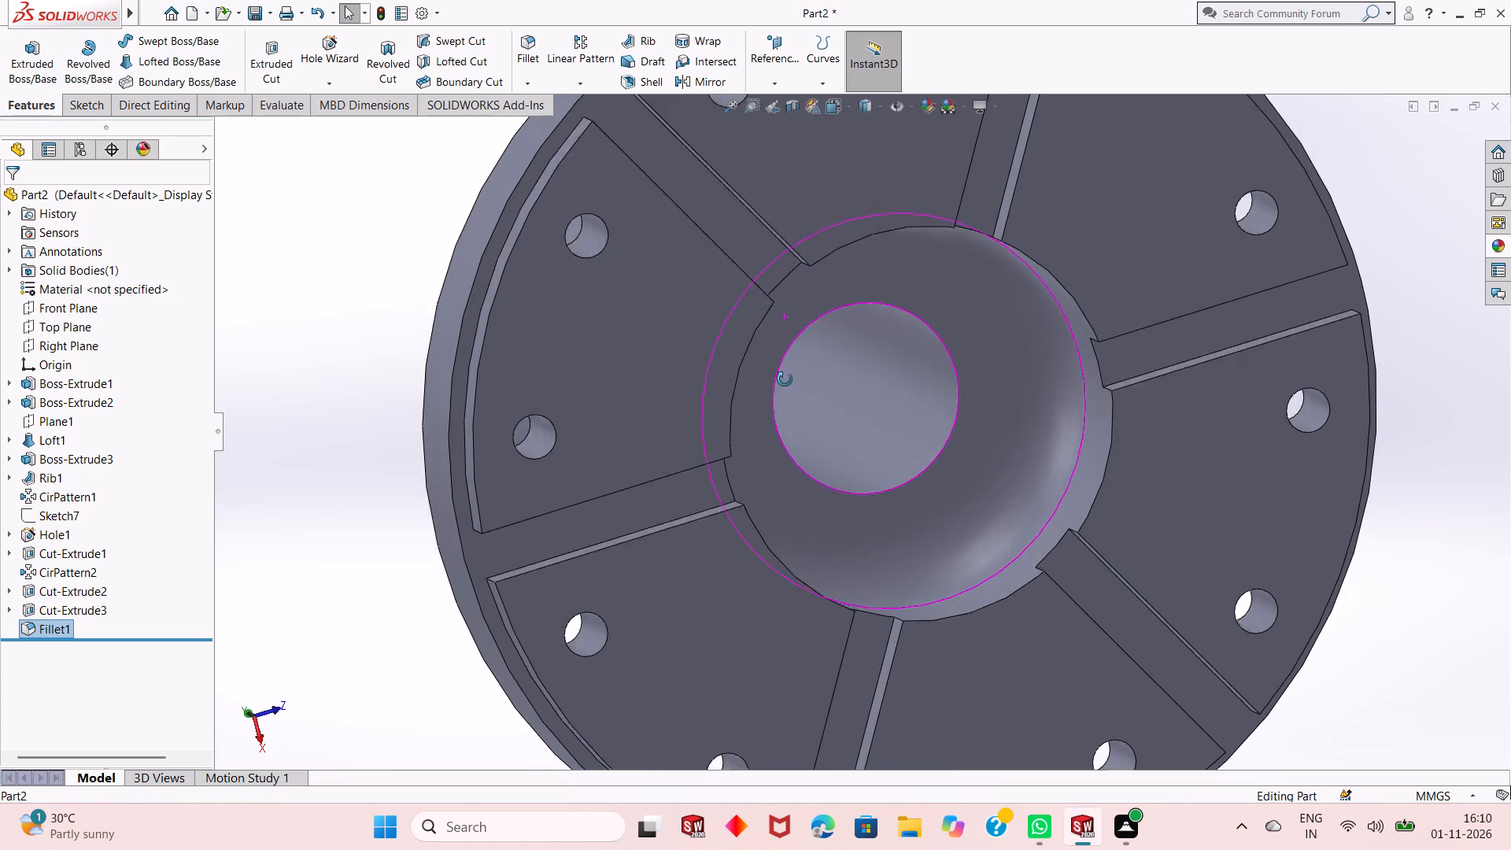
{"action": "middle_click_drag", "start_coordinate": [785, 379], "coordinate": [758, 484]}
{"action": "scroll", "coordinate": [752, 474], "scroll_direction": "up", "scroll_amount": 2}
{"action": "left_click", "coordinate": [504, 526]}
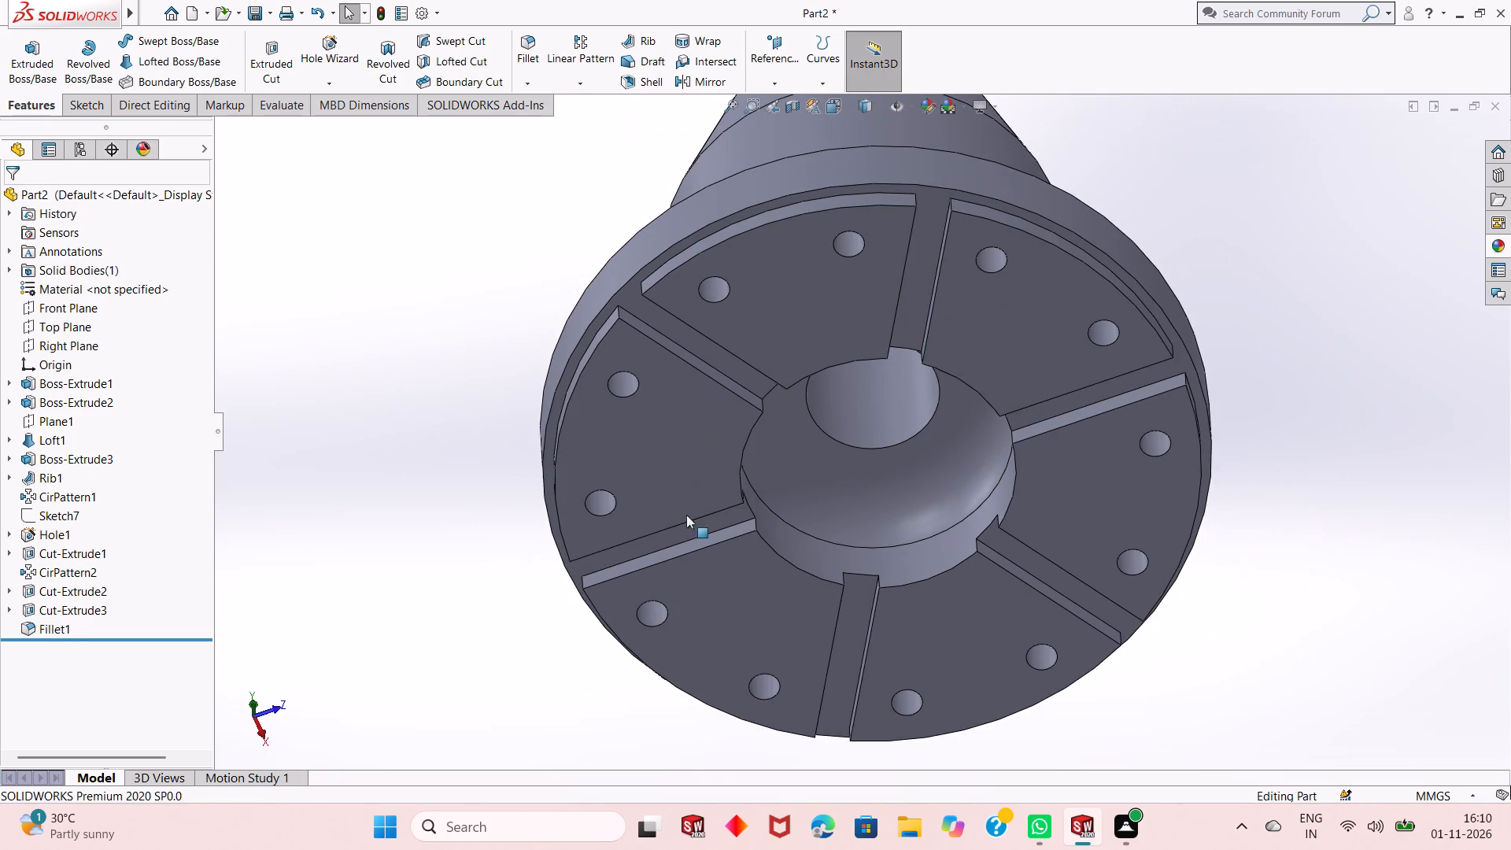
{"action": "middle_click_drag", "start_coordinate": [773, 474], "coordinate": [729, 597]}
{"action": "scroll", "coordinate": [707, 582], "scroll_direction": "up", "scroll_amount": 4}
{"action": "middle_click", "coordinate": [746, 502]}
{"action": "middle_click", "coordinate": [747, 503]}
{"action": "middle_click_drag", "start_coordinate": [747, 503], "coordinate": [778, 483]}
Examine the overall part from the side and from above, including the ribs, flange holes and central bore.
{"action": "middle_click_drag", "start_coordinate": [799, 512], "coordinate": [799, 646]}
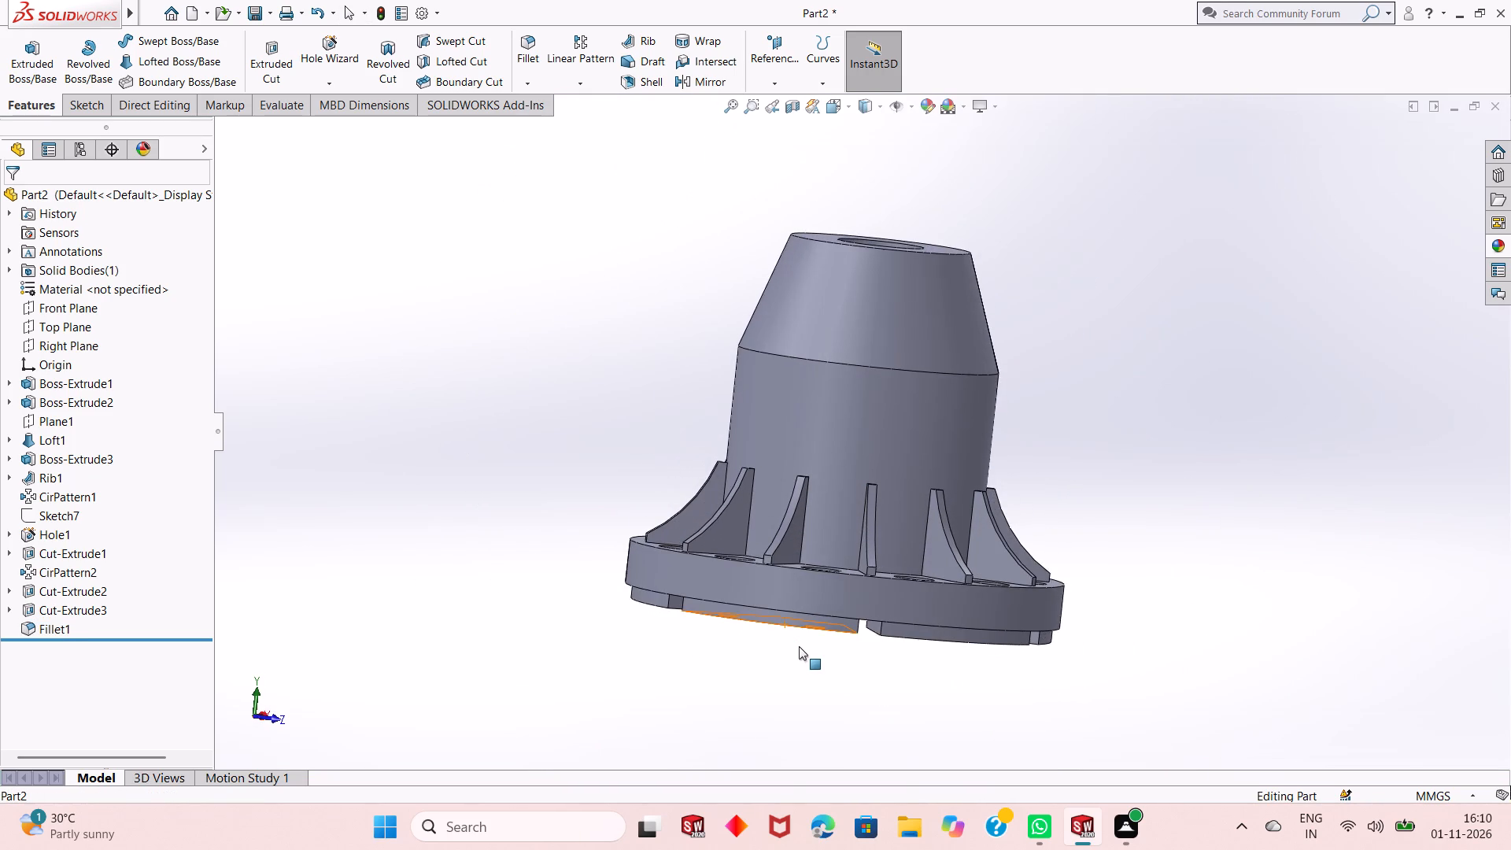
{"action": "scroll", "coordinate": [799, 646], "scroll_direction": "up", "scroll_amount": 1}
{"action": "middle_click_drag", "start_coordinate": [809, 588], "coordinate": [792, 700]}
{"action": "scroll", "coordinate": [759, 568], "scroll_direction": "up", "scroll_amount": 2}
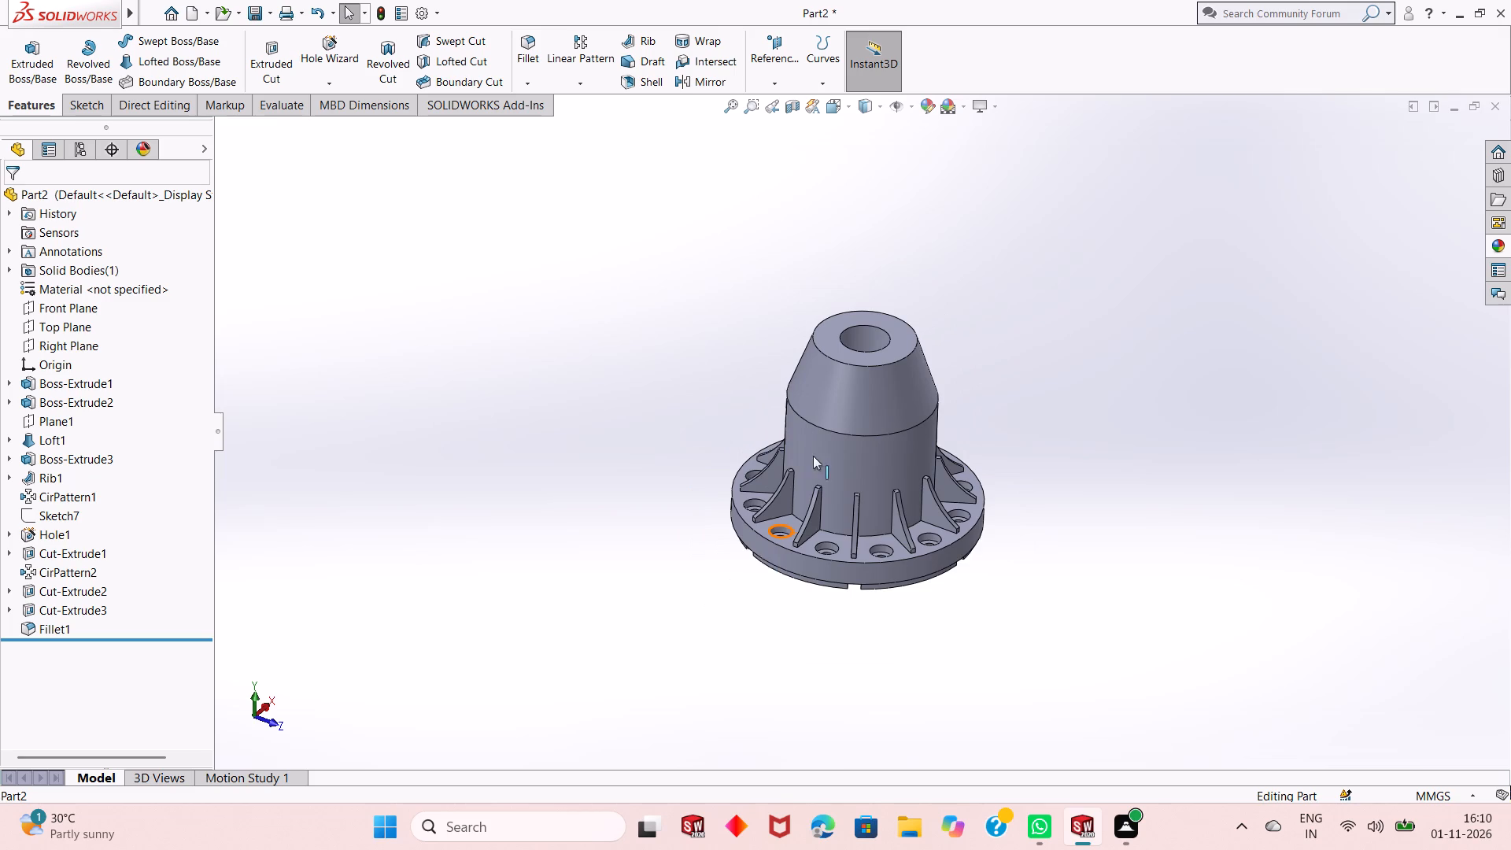
{"action": "scroll", "coordinate": [814, 456], "scroll_direction": "down", "scroll_amount": 2}
{"action": "middle_click_drag", "start_coordinate": [839, 516], "coordinate": [685, 605]}
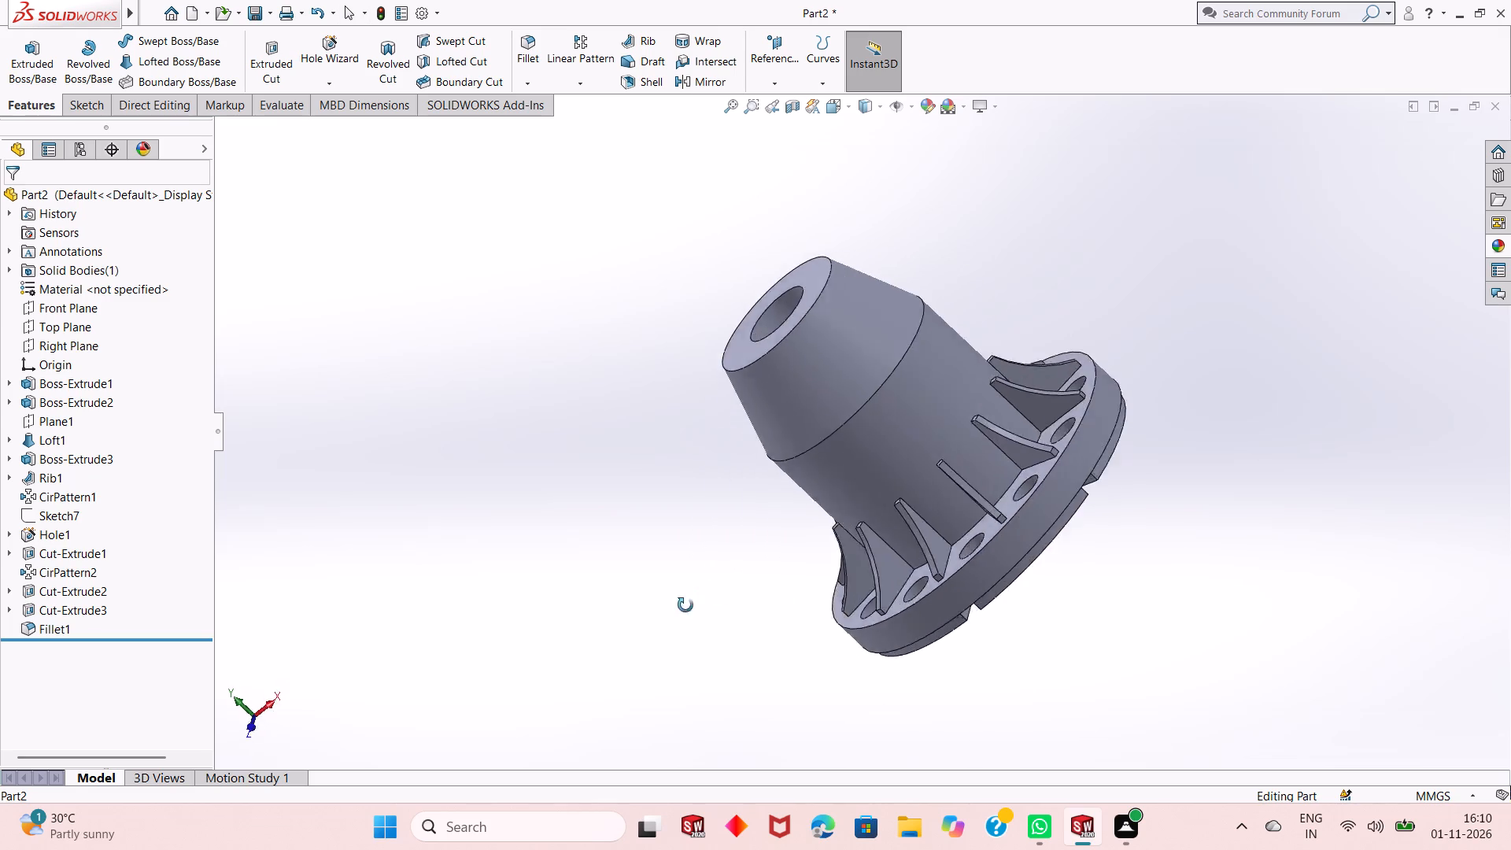
{"action": "middle_click_drag", "start_coordinate": [685, 605], "coordinate": [837, 756]}
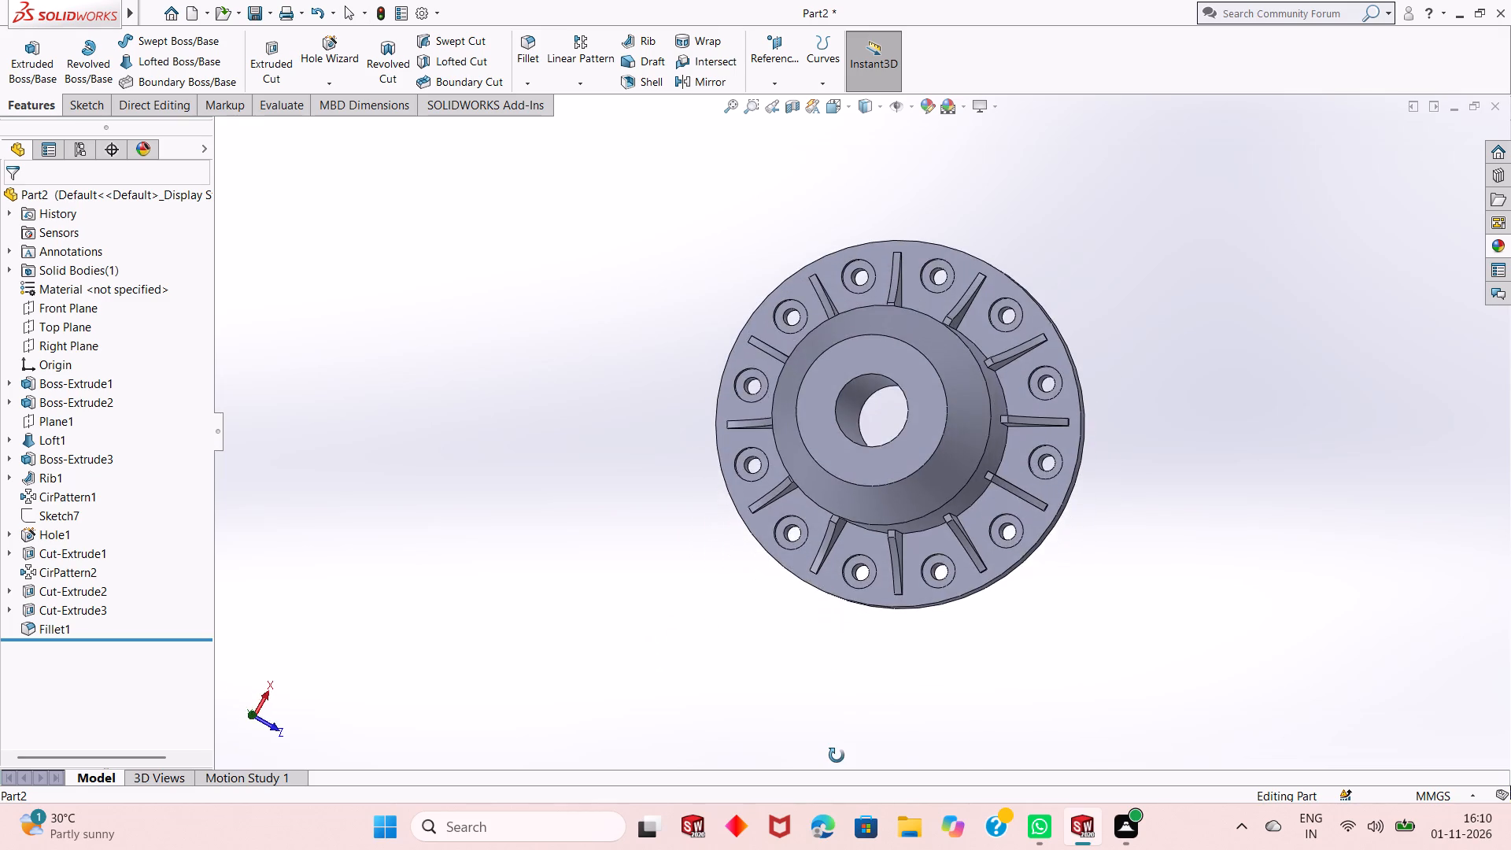
{"action": "middle_click_drag", "start_coordinate": [837, 756], "coordinate": [849, 423]}
{"action": "scroll", "coordinate": [845, 445], "scroll_direction": "up", "scroll_amount": 2}
{"action": "scroll", "coordinate": [877, 345], "scroll_direction": "down", "scroll_amount": 2}
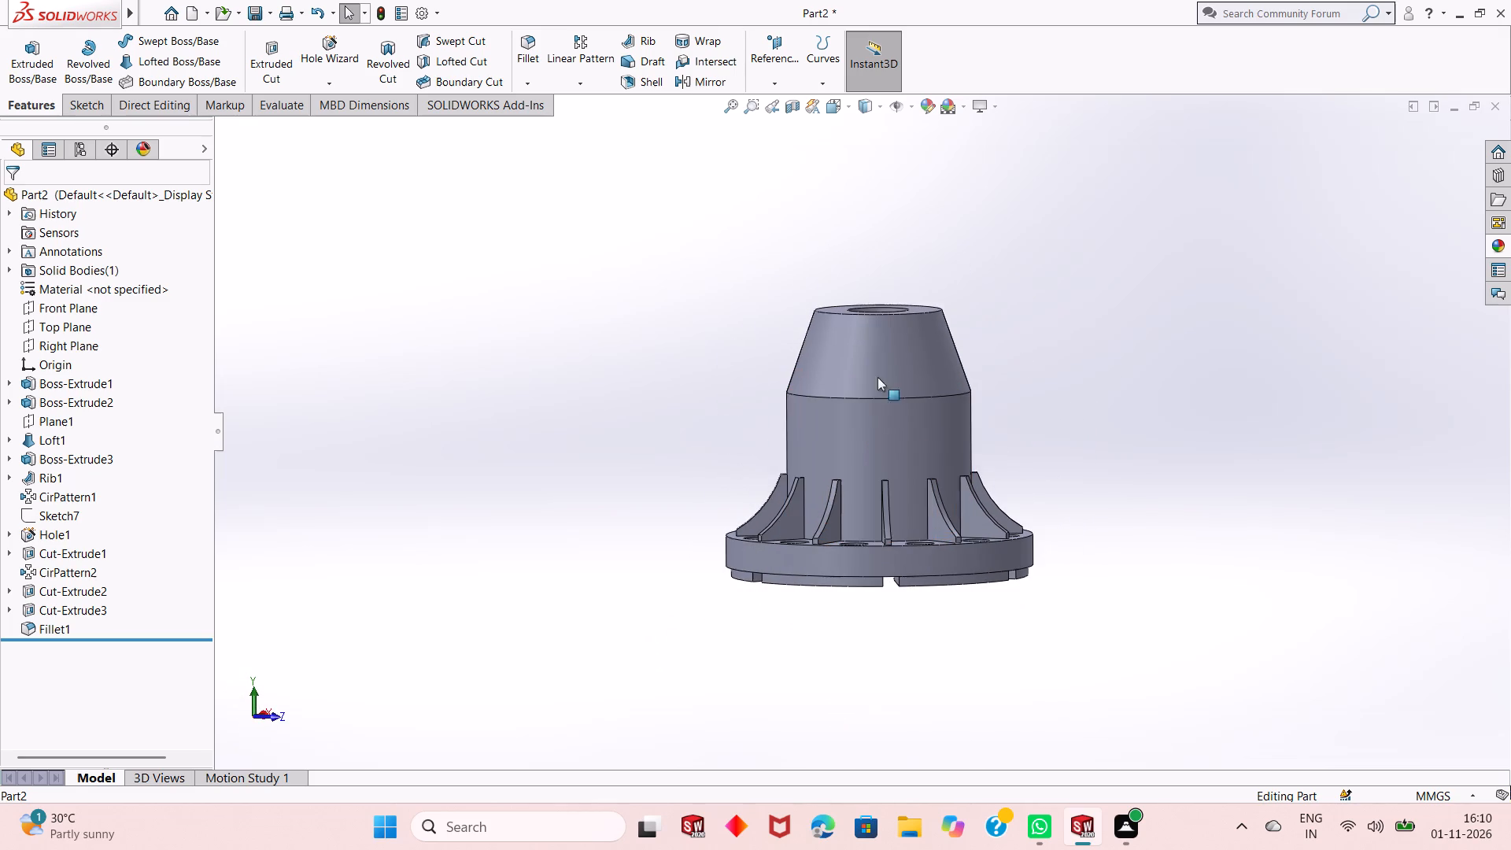
{"action": "left_click", "coordinate": [1046, 450]}
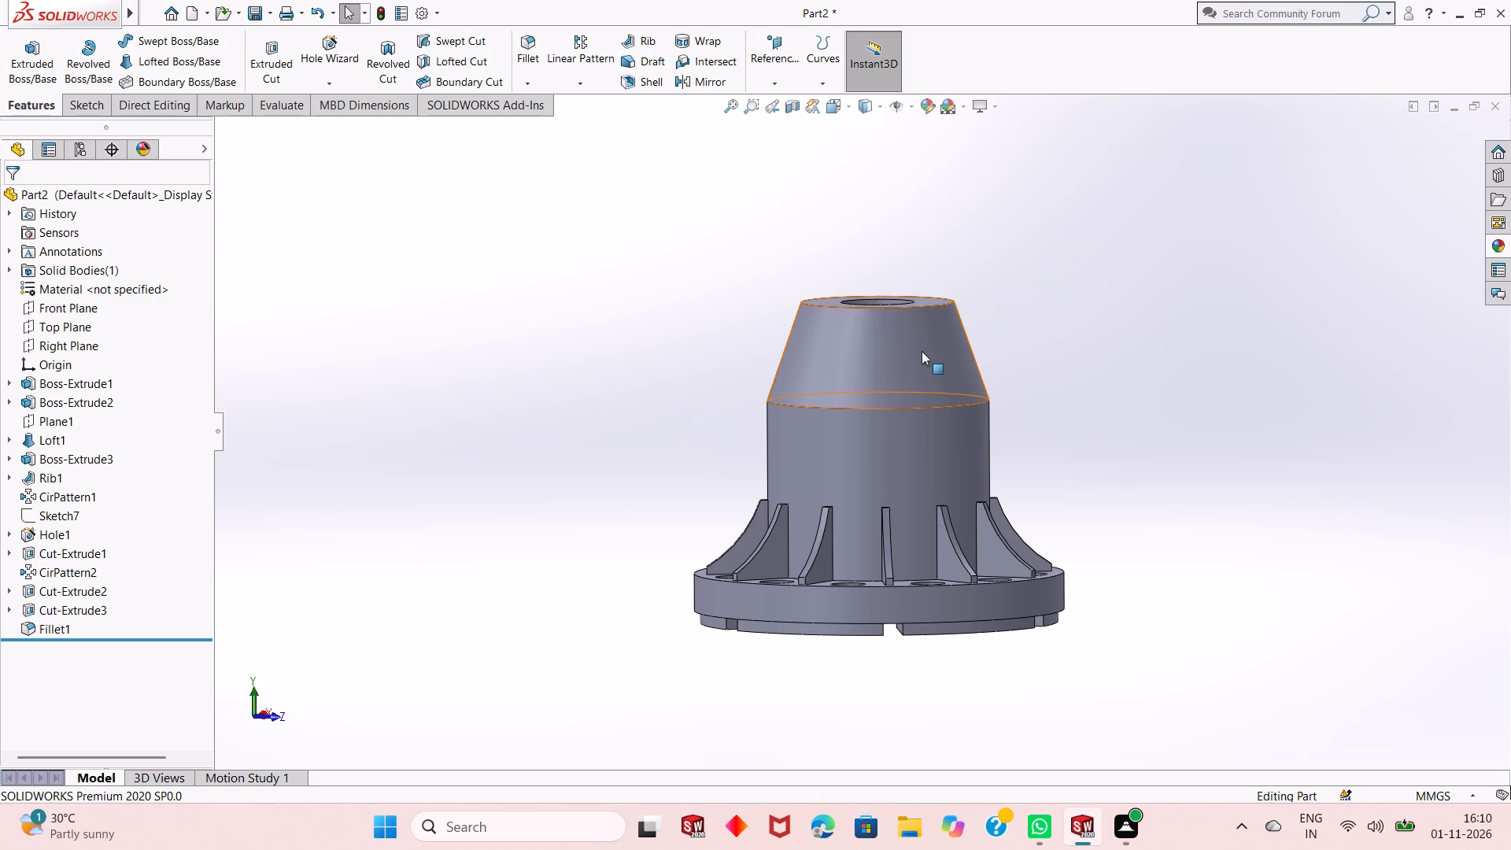
{"action": "scroll", "coordinate": [604, 301], "scroll_direction": "up", "scroll_amount": 2}
{"action": "scroll", "coordinate": [1068, 589], "scroll_direction": "down", "scroll_amount": 1}
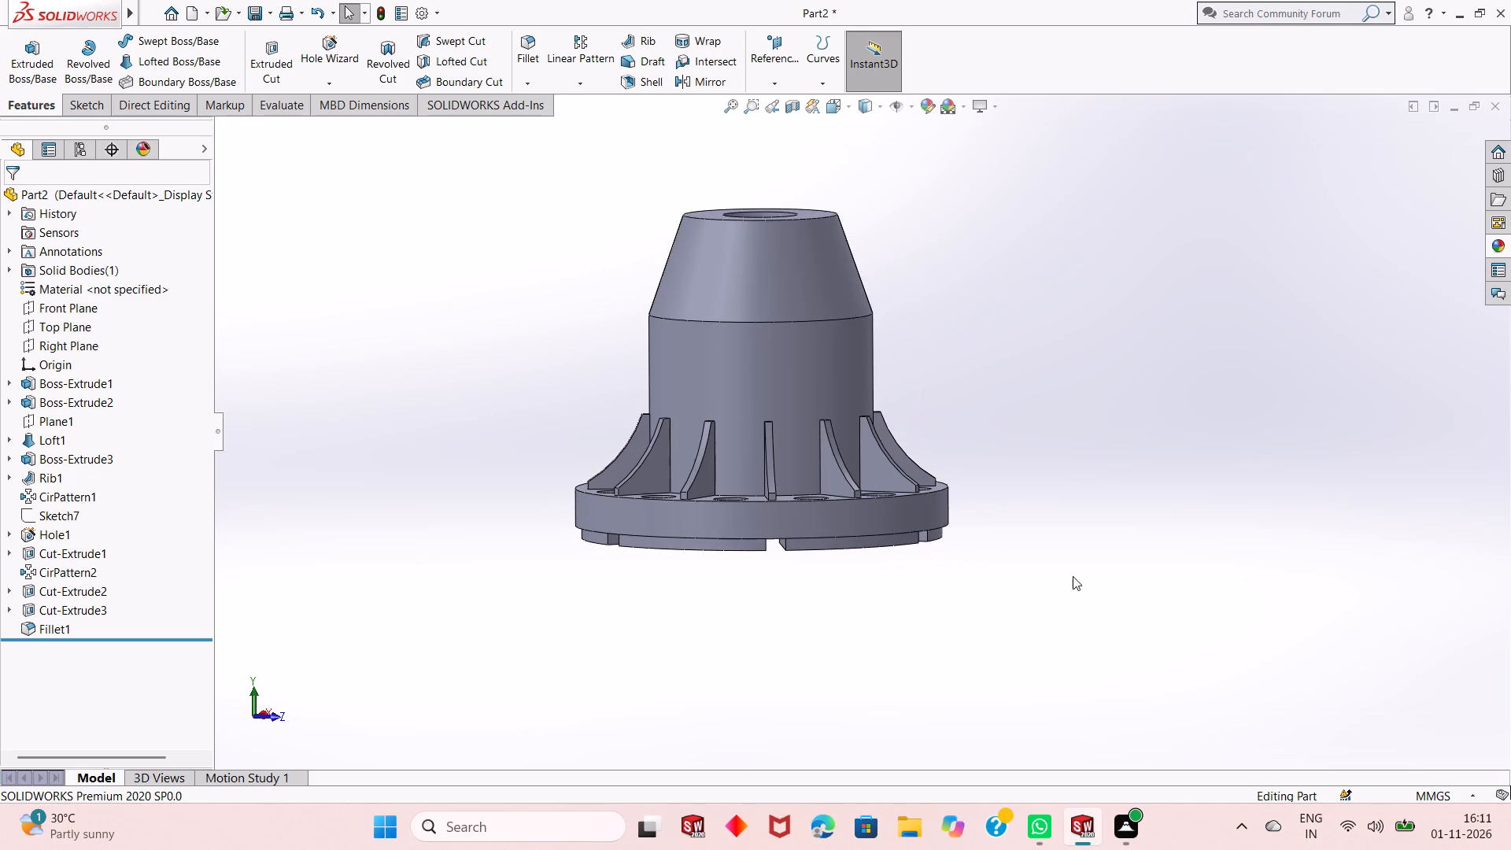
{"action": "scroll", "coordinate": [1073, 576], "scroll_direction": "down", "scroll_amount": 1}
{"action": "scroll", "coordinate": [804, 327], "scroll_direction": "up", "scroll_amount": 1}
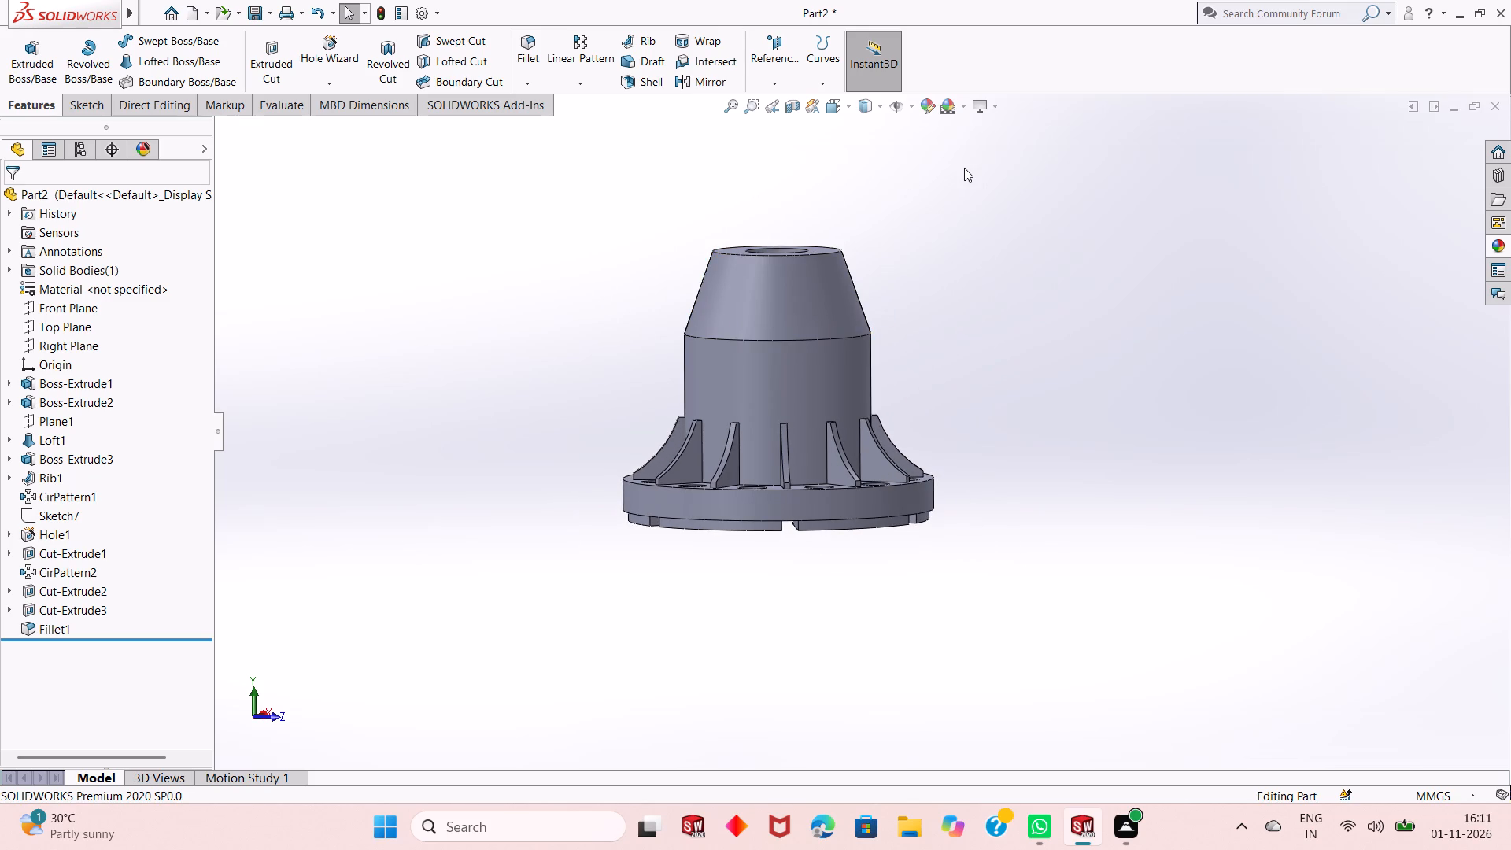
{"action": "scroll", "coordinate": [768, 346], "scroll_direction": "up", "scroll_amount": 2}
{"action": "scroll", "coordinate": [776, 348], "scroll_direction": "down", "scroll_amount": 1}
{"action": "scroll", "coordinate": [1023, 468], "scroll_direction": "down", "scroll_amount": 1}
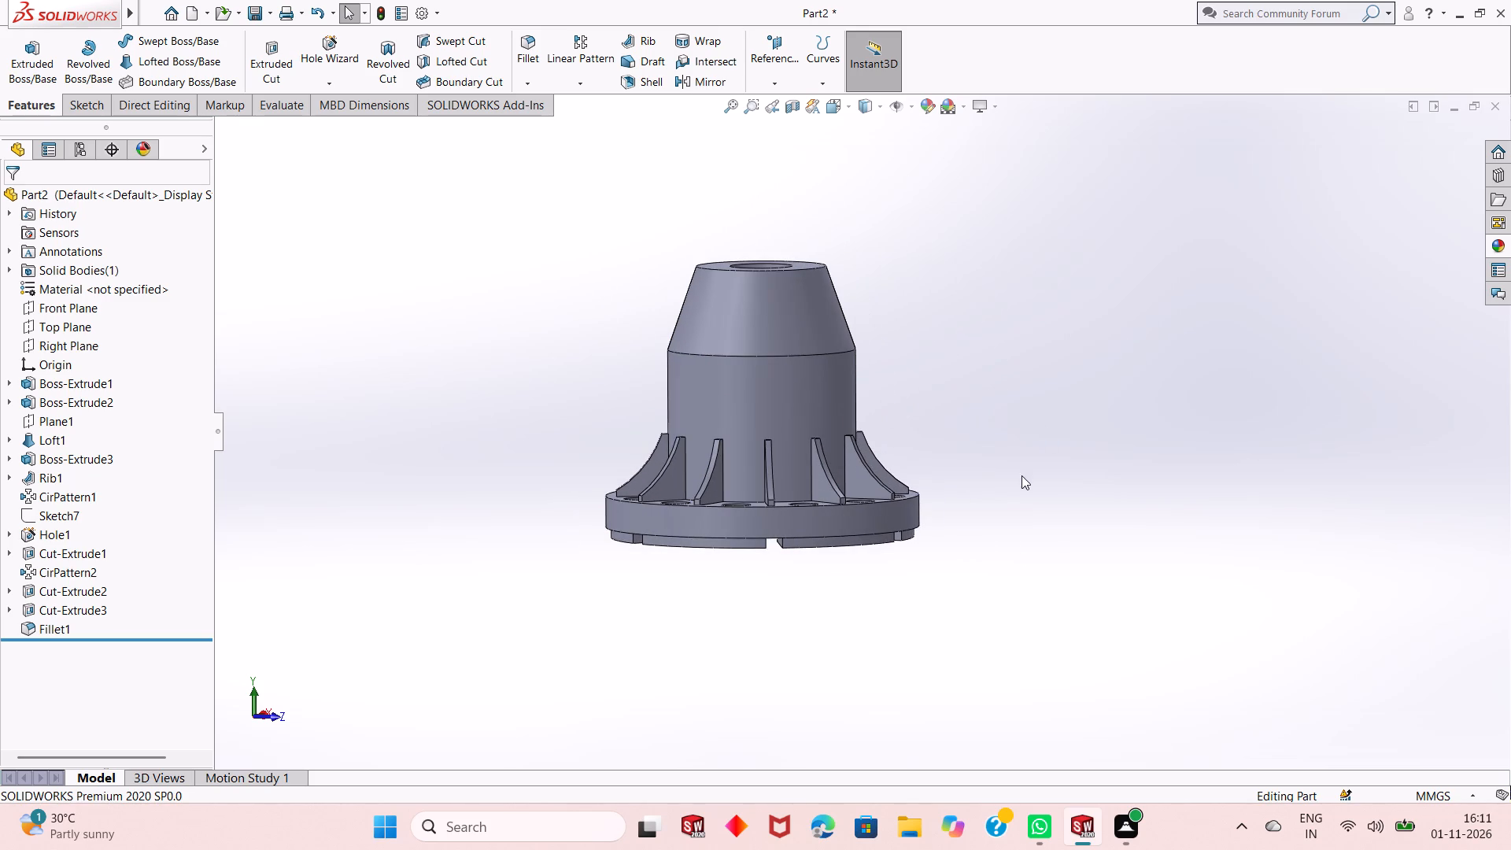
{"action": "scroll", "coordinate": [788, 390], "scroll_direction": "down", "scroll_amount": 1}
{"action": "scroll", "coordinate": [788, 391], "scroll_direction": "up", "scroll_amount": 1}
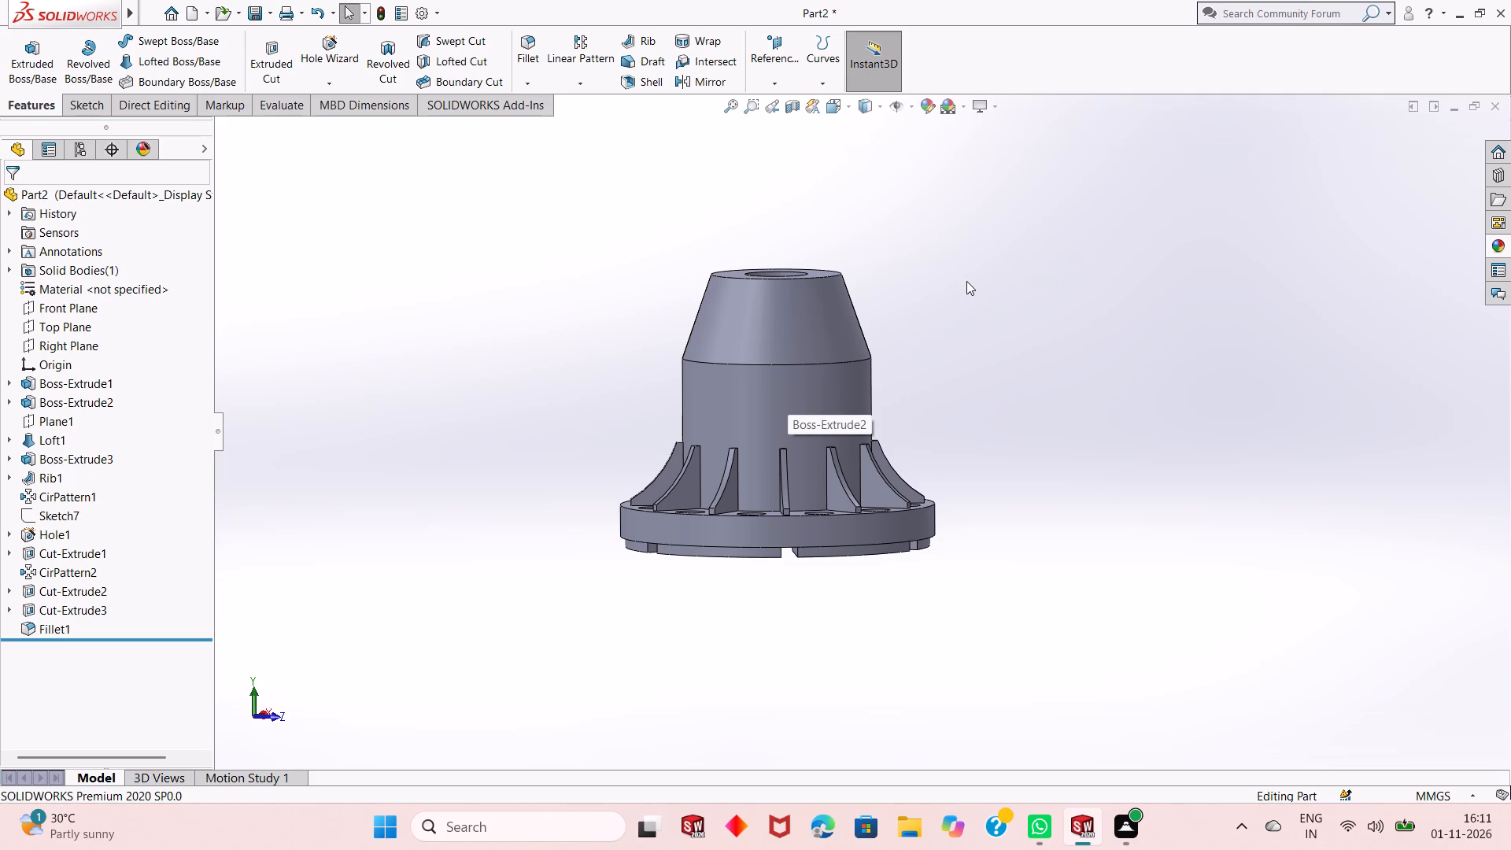
Start a new sketch on the Front Plane and view it face-on.
{"action": "left_click", "coordinate": [66, 300]}
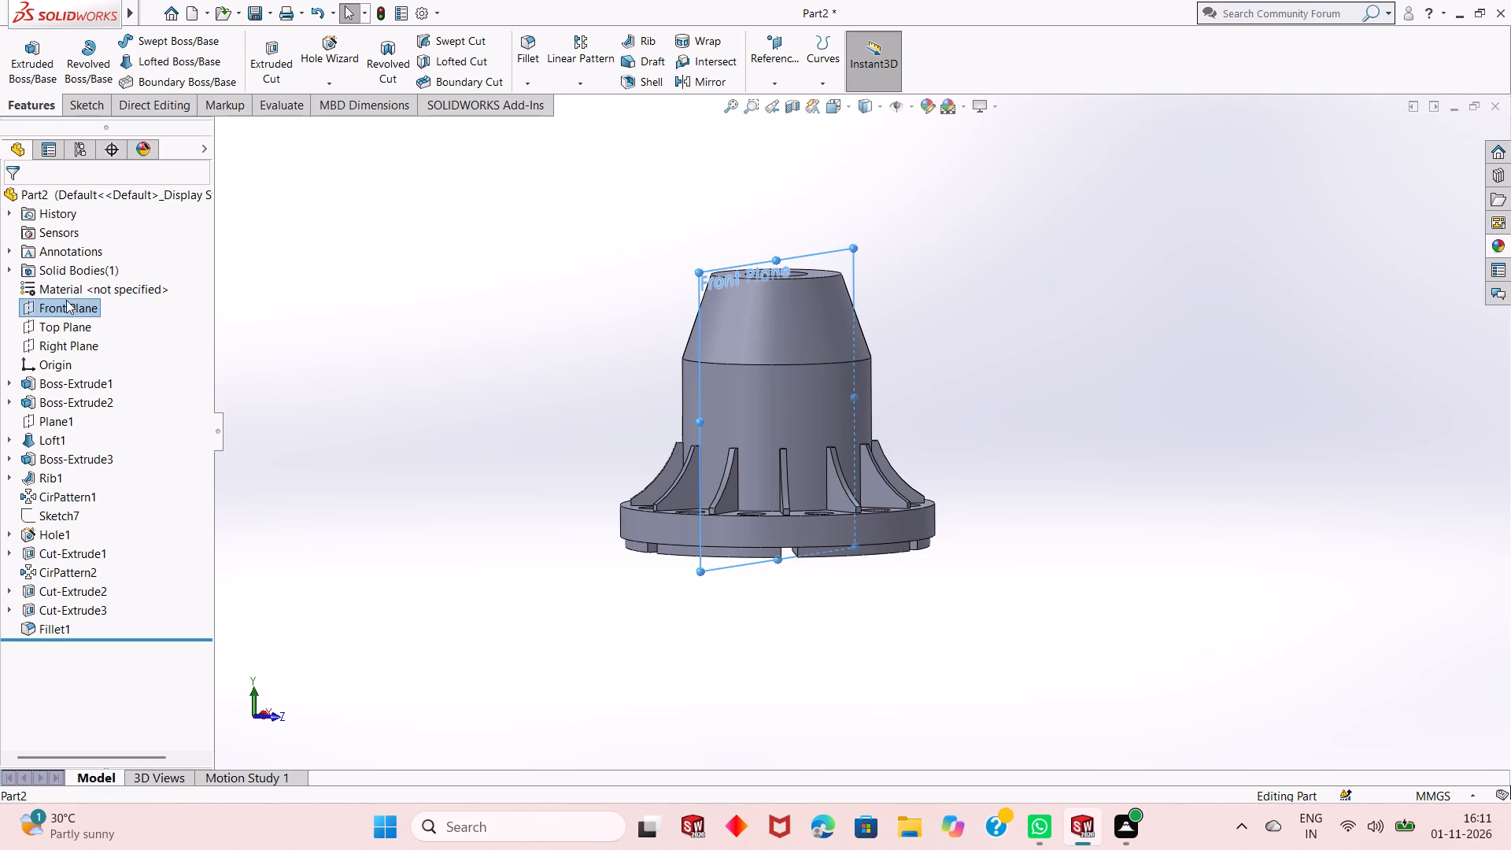
{"action": "left_click", "coordinate": [88, 279]}
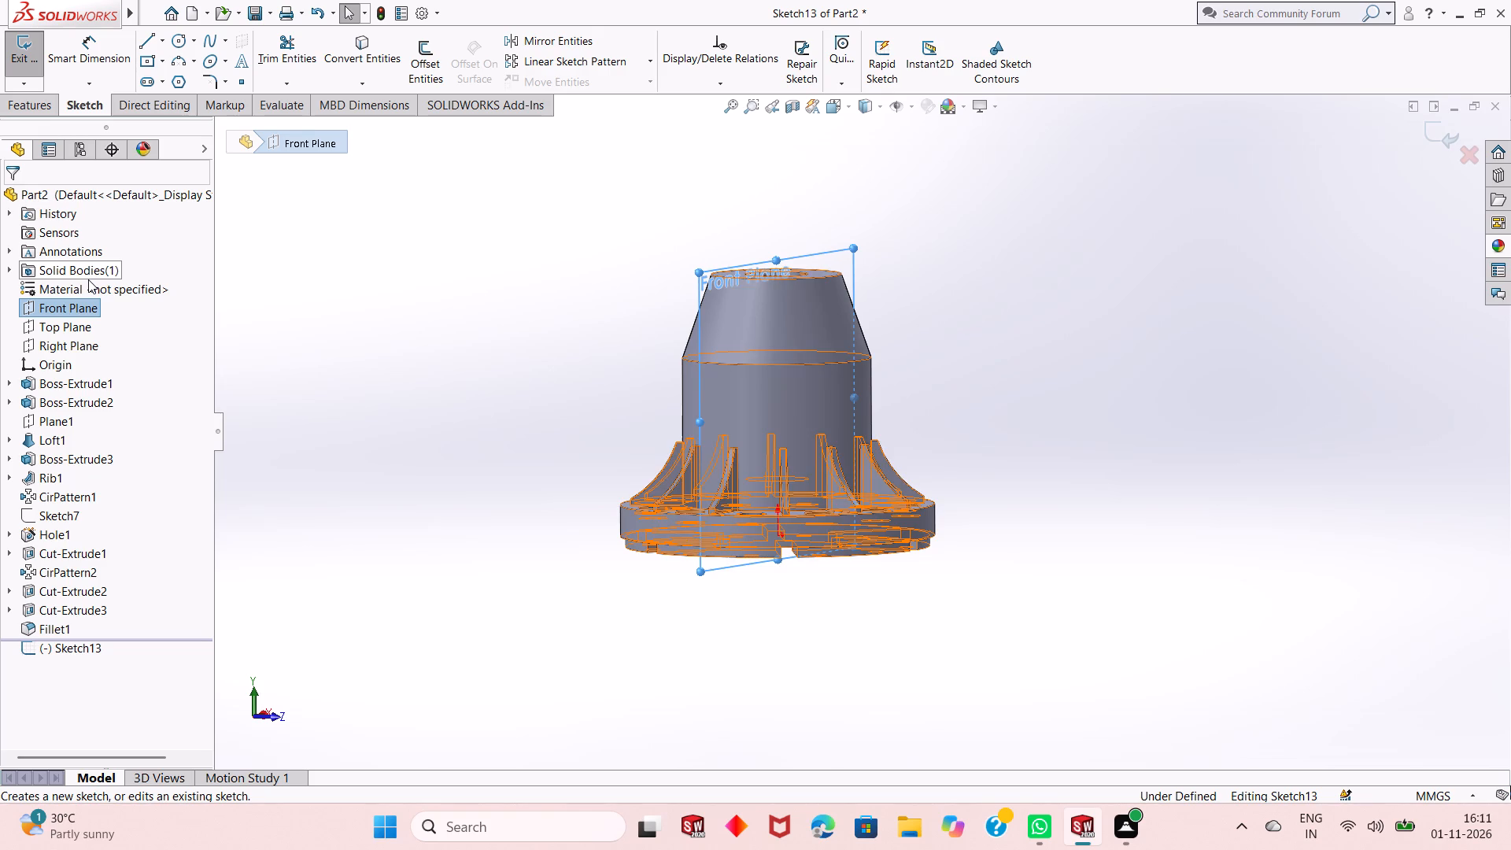
{"action": "key", "text": "ctrl+8"}
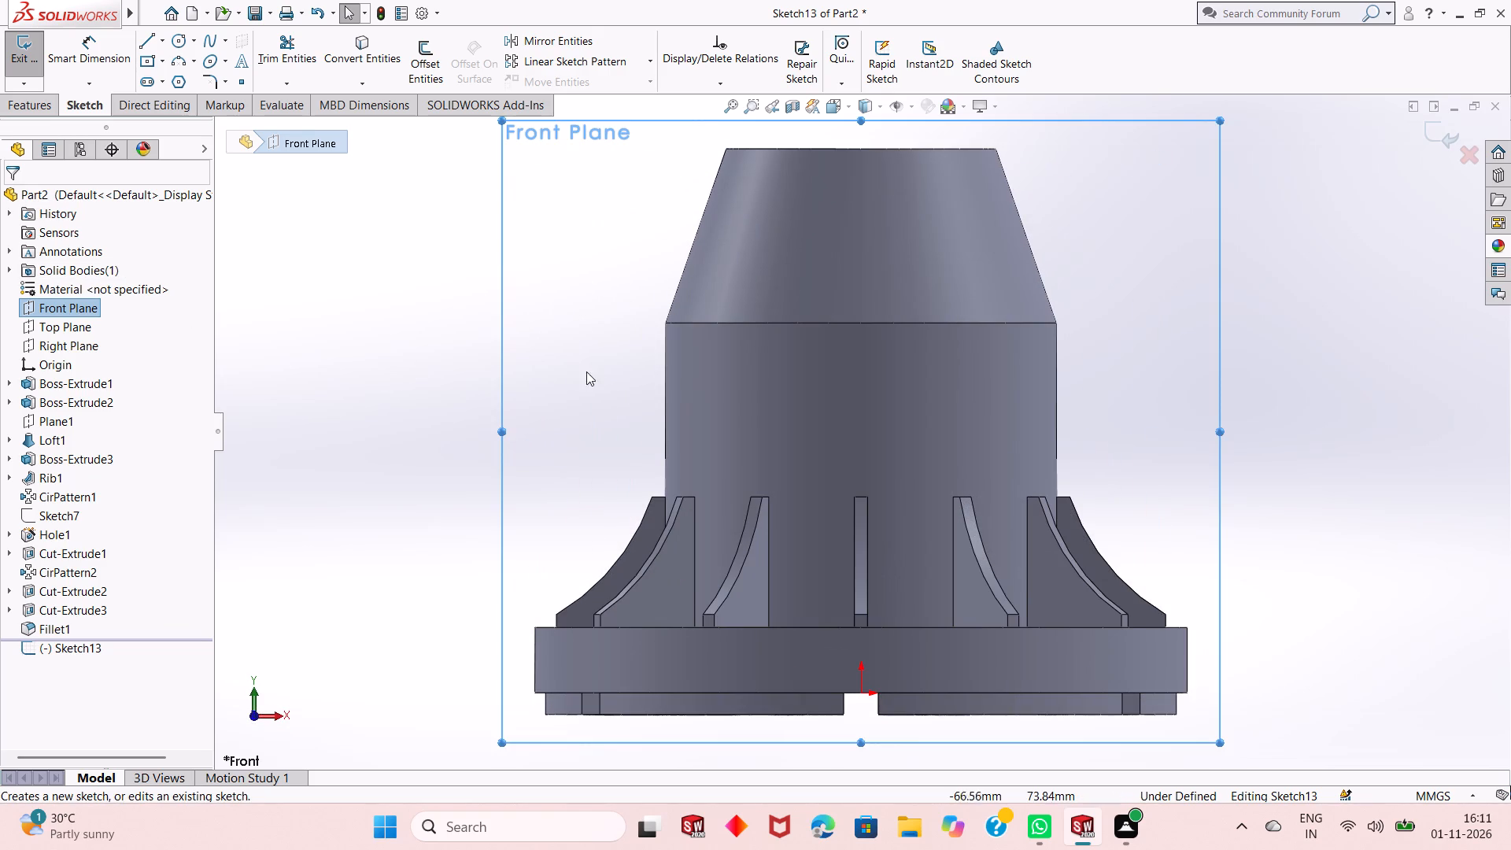
{"action": "scroll", "coordinate": [597, 372], "scroll_direction": "up", "scroll_amount": 2}
{"action": "left_click", "coordinate": [567, 329]}
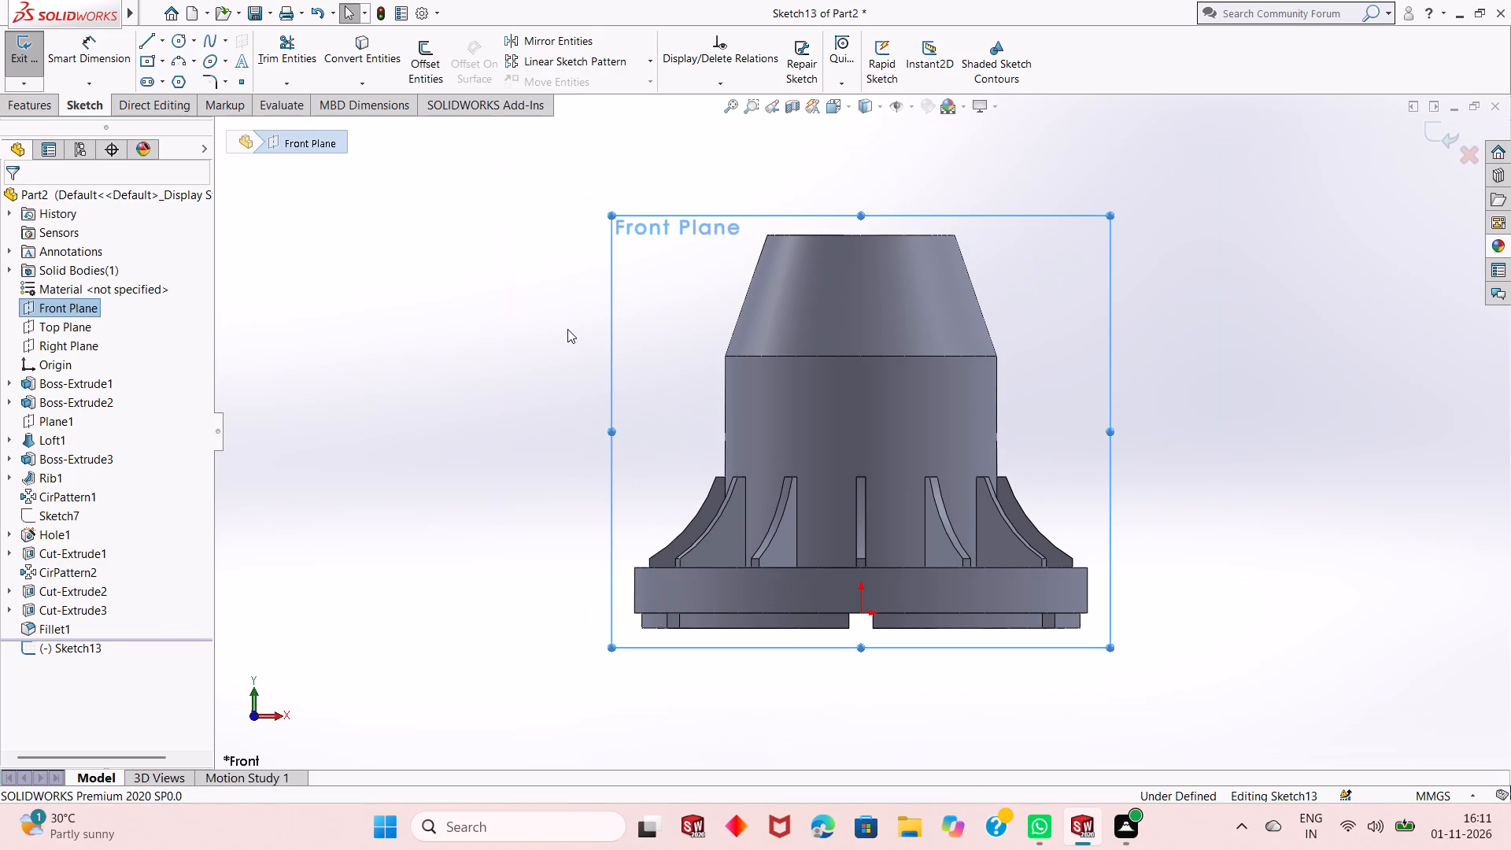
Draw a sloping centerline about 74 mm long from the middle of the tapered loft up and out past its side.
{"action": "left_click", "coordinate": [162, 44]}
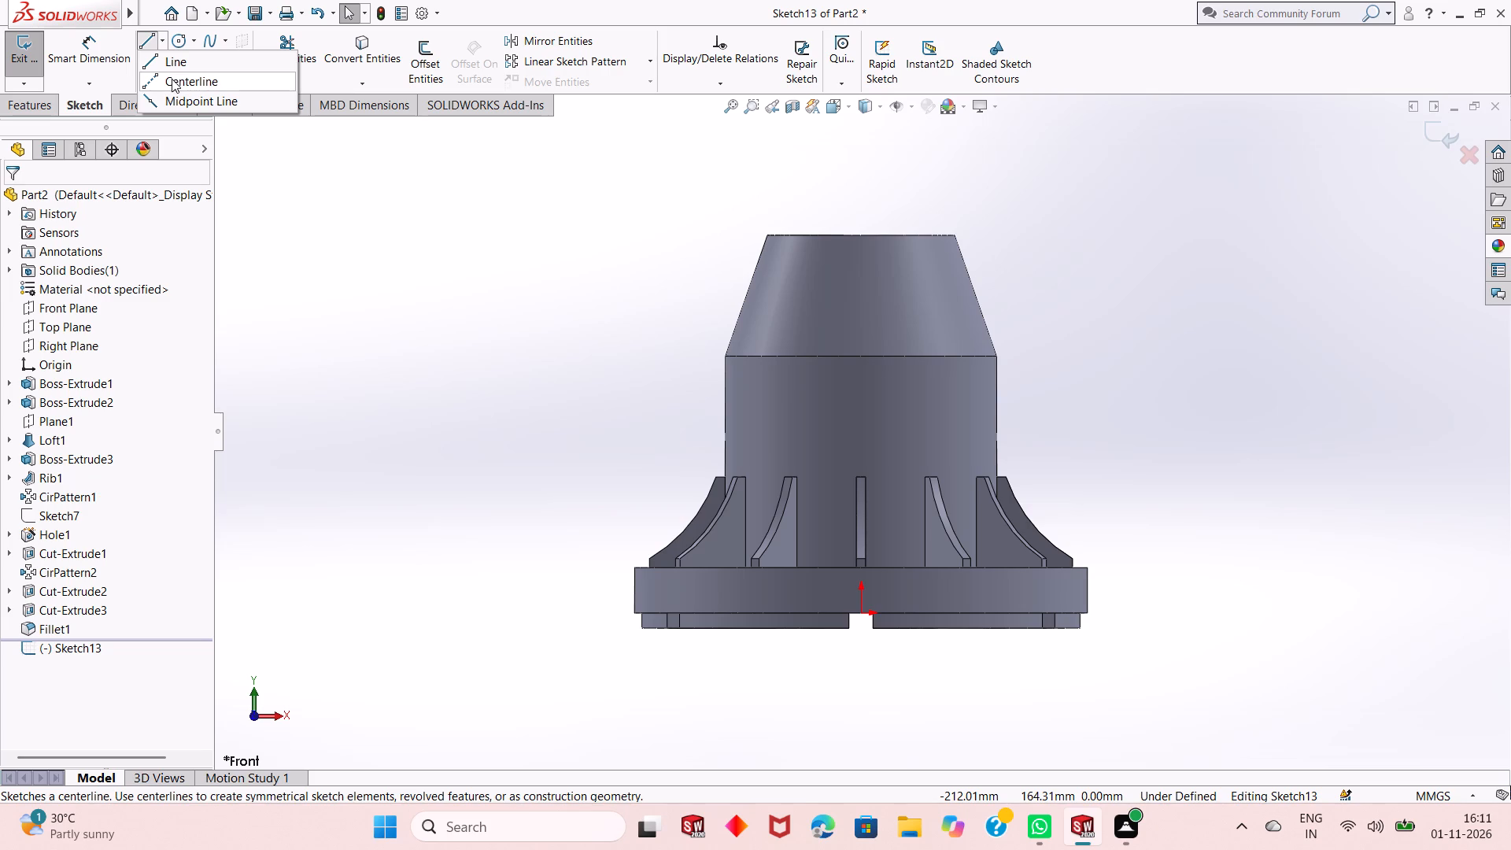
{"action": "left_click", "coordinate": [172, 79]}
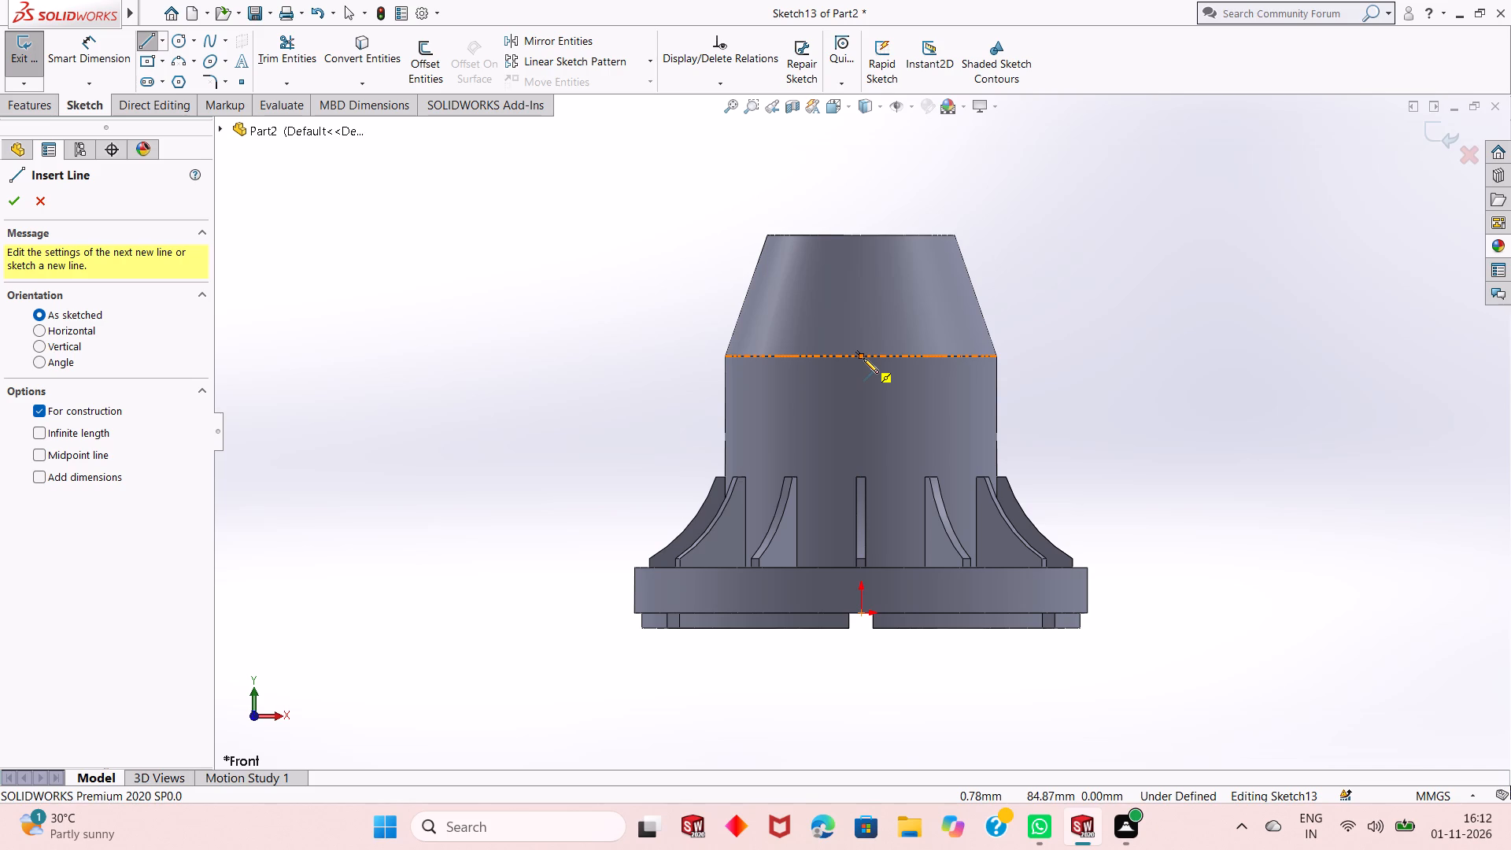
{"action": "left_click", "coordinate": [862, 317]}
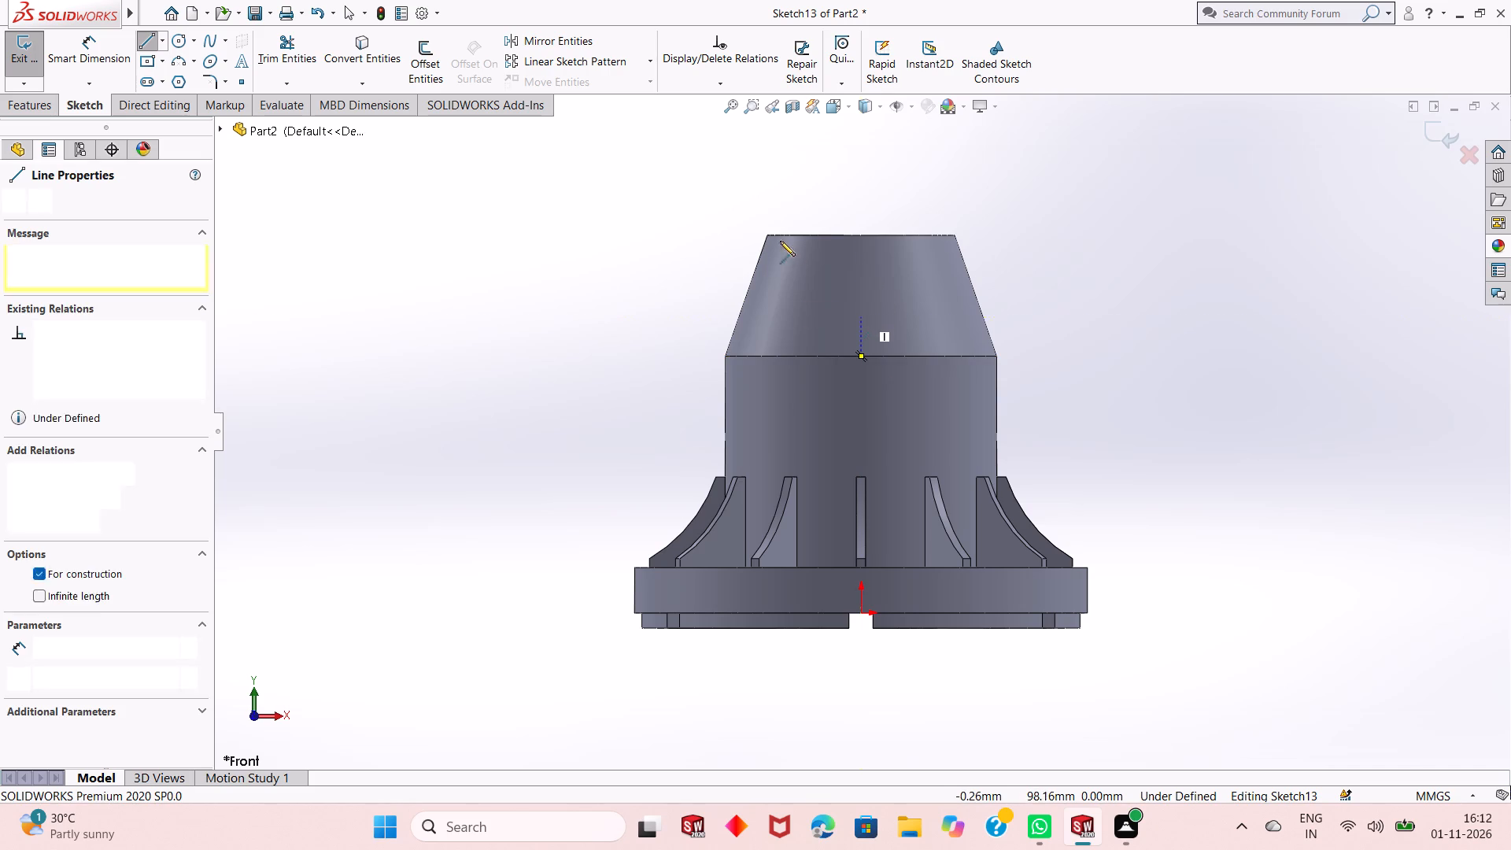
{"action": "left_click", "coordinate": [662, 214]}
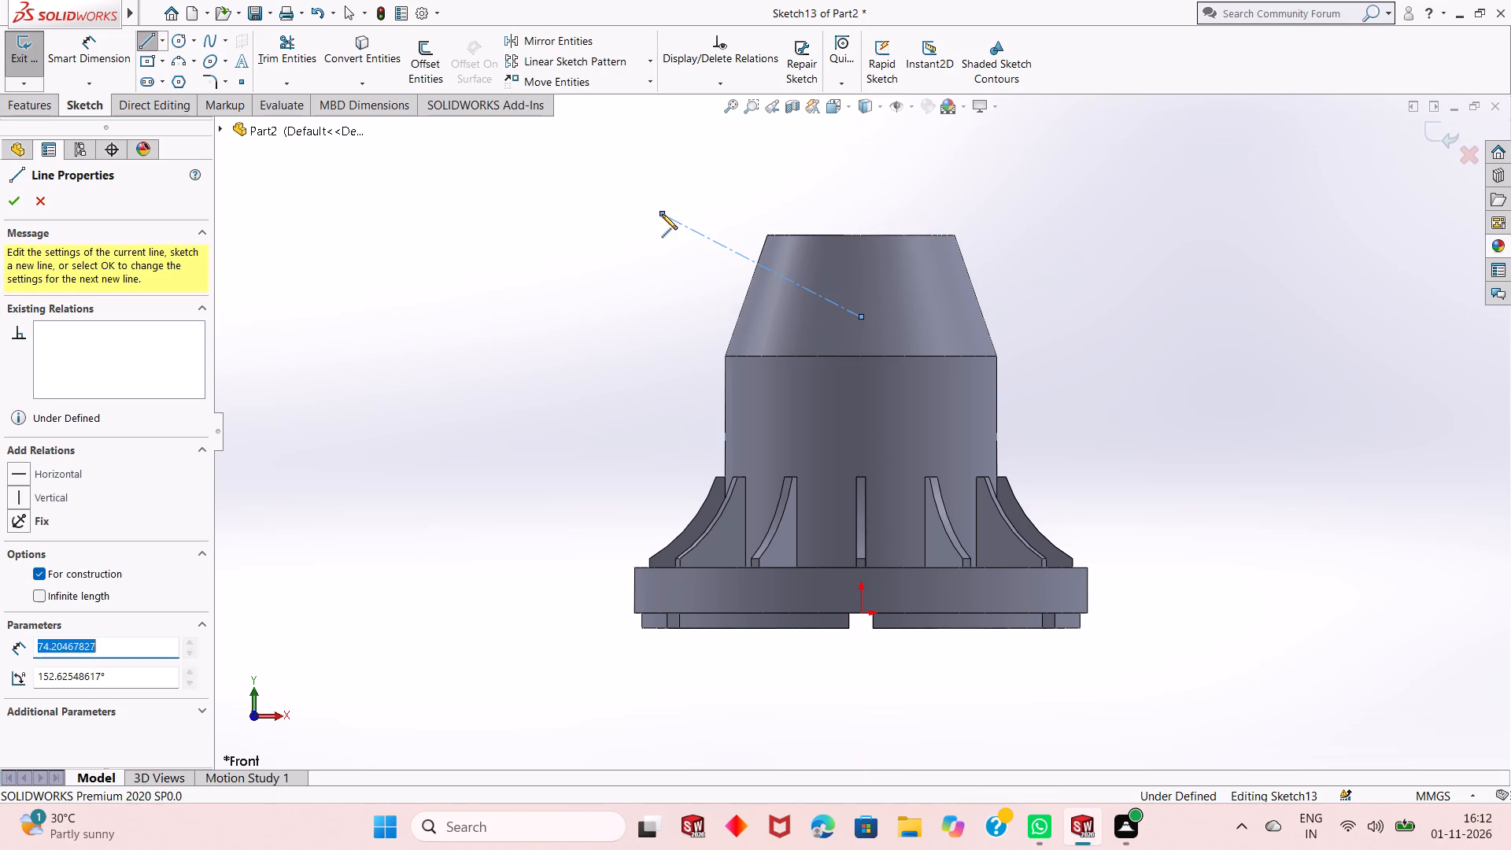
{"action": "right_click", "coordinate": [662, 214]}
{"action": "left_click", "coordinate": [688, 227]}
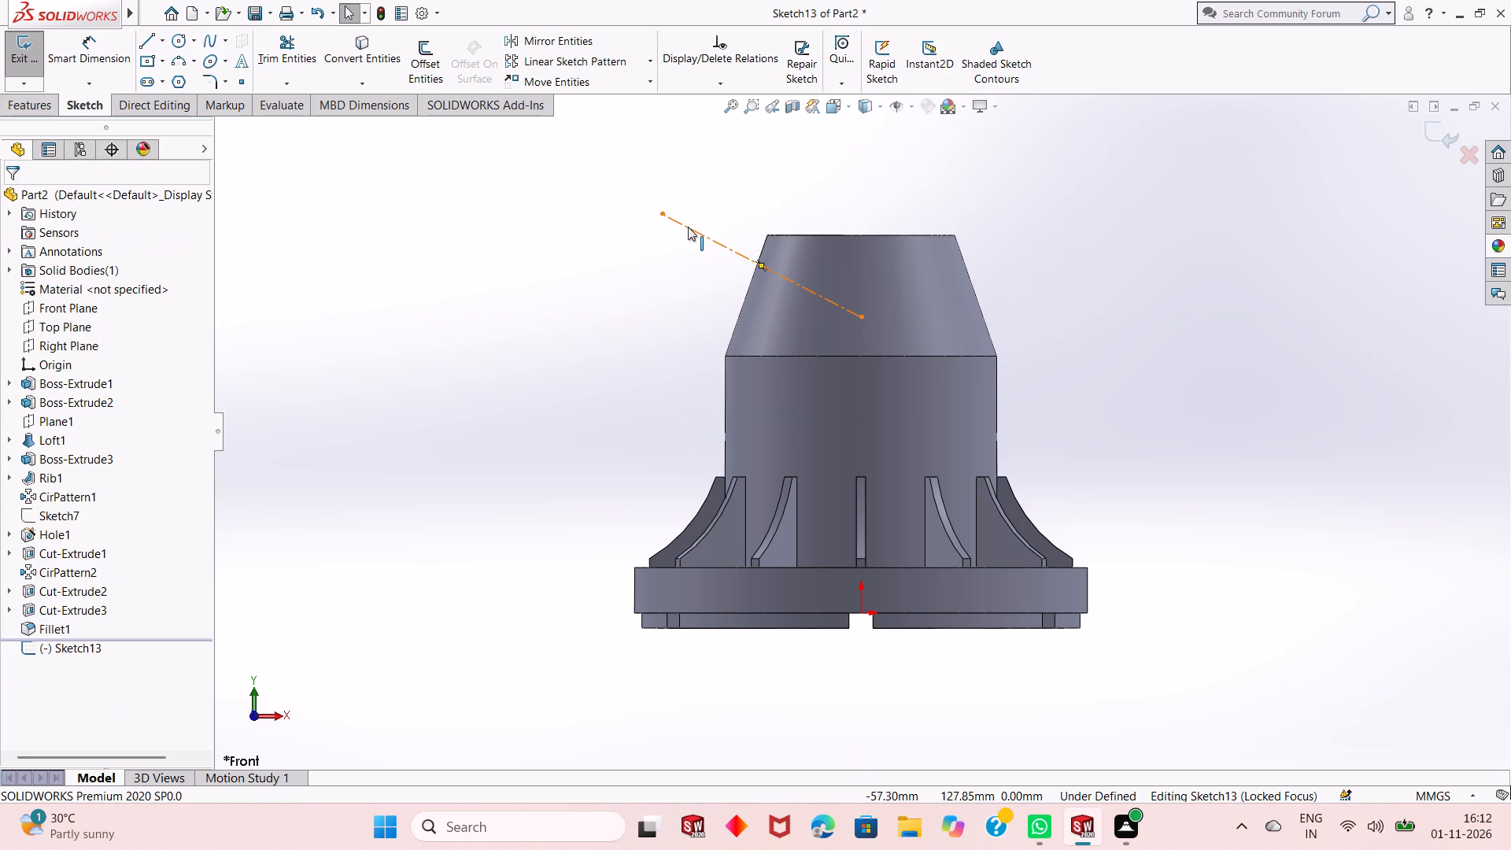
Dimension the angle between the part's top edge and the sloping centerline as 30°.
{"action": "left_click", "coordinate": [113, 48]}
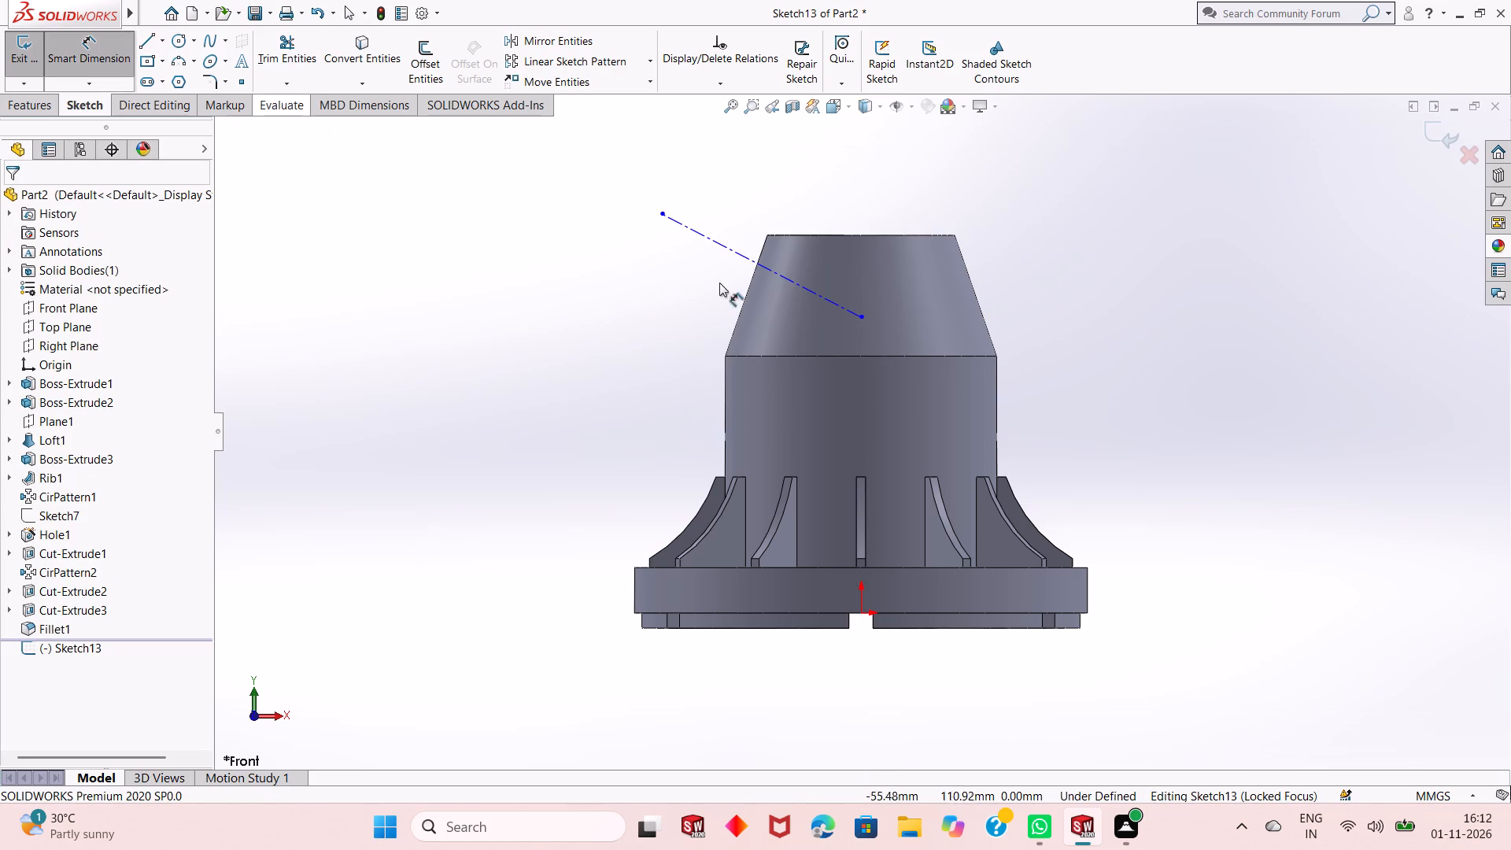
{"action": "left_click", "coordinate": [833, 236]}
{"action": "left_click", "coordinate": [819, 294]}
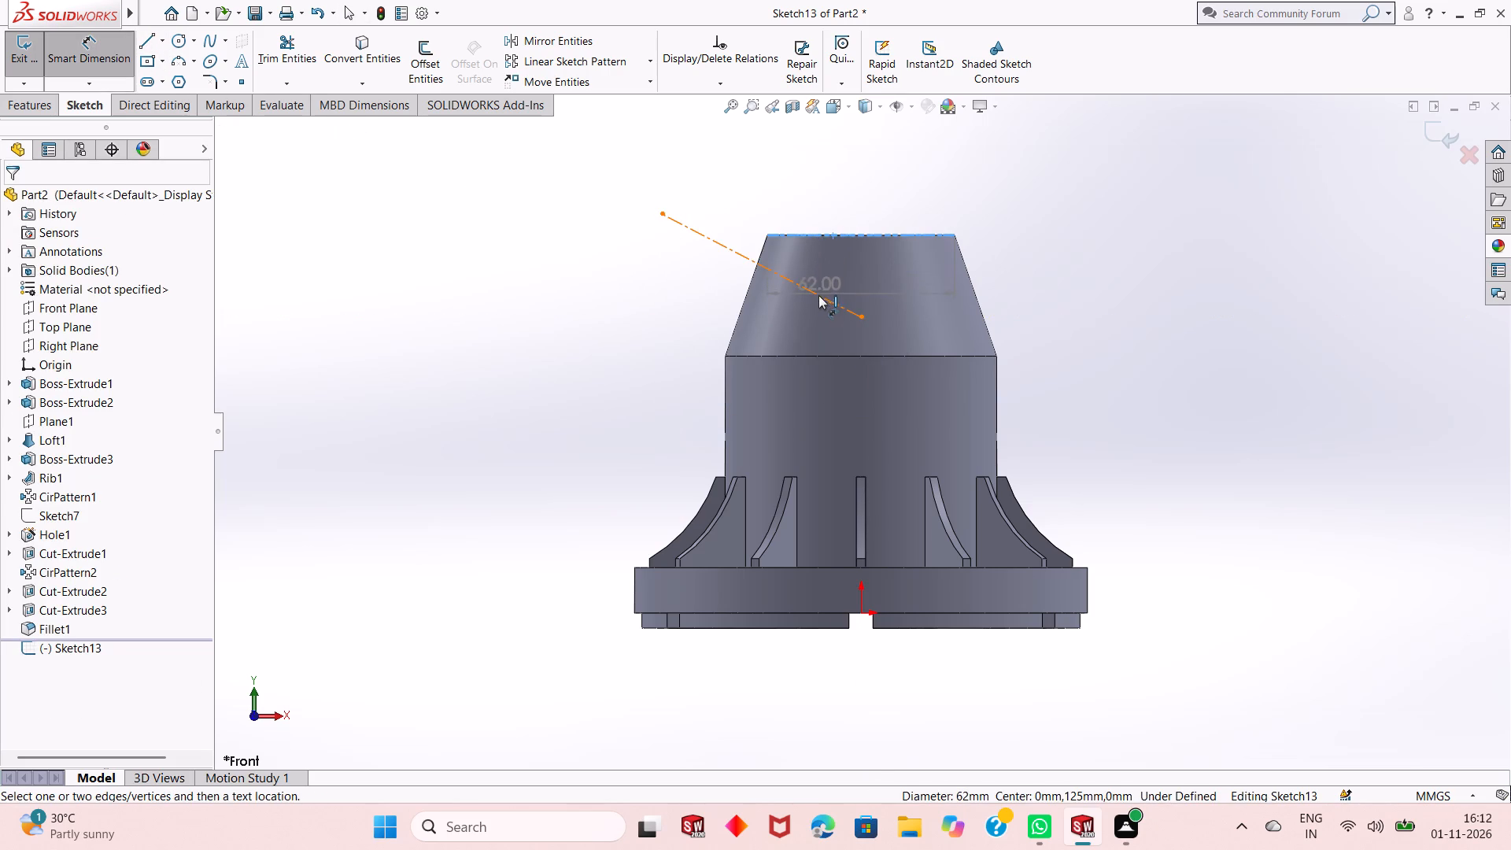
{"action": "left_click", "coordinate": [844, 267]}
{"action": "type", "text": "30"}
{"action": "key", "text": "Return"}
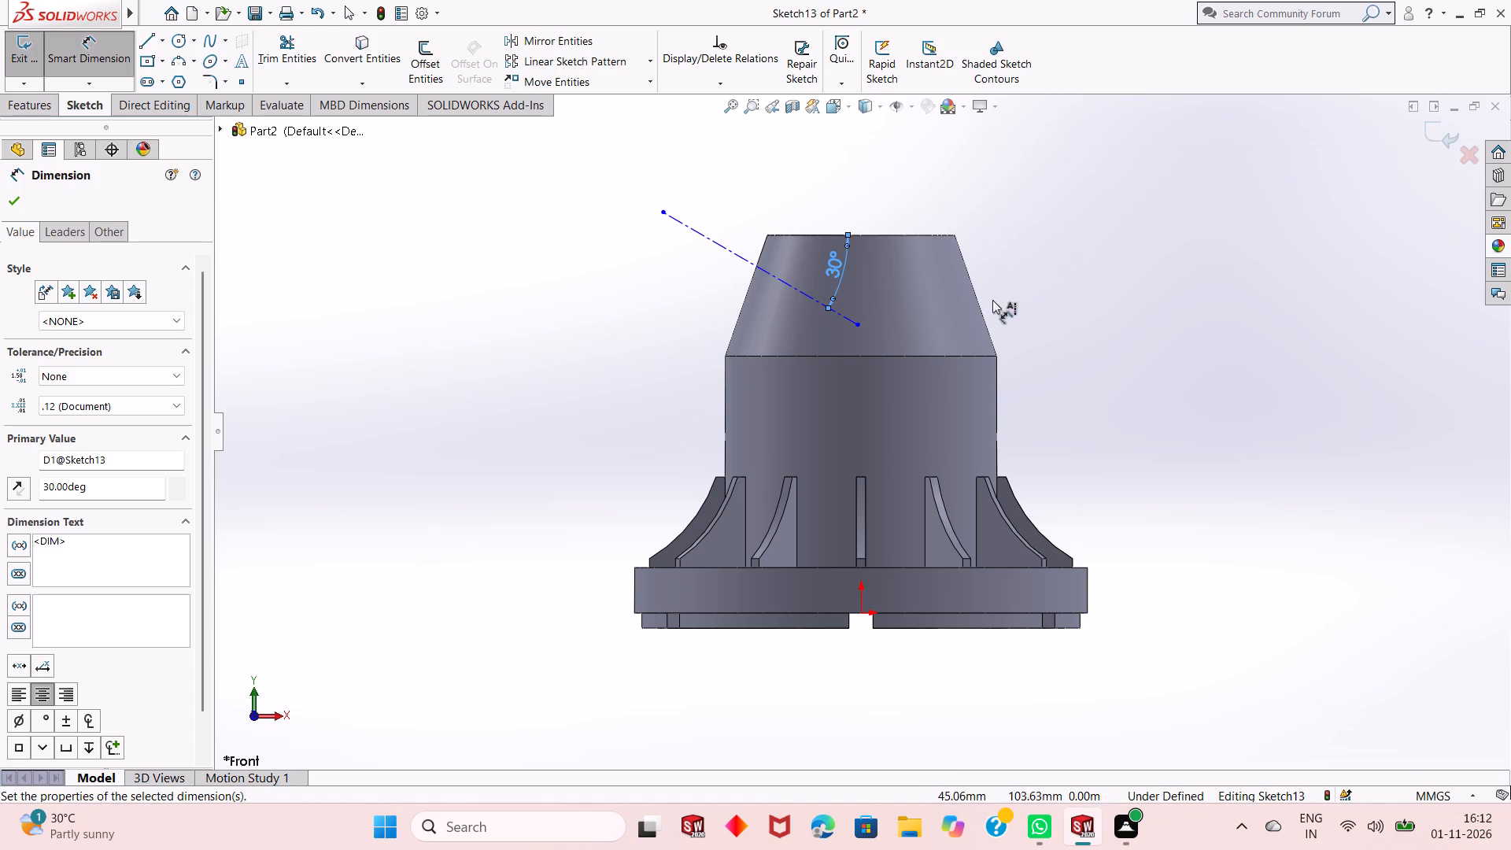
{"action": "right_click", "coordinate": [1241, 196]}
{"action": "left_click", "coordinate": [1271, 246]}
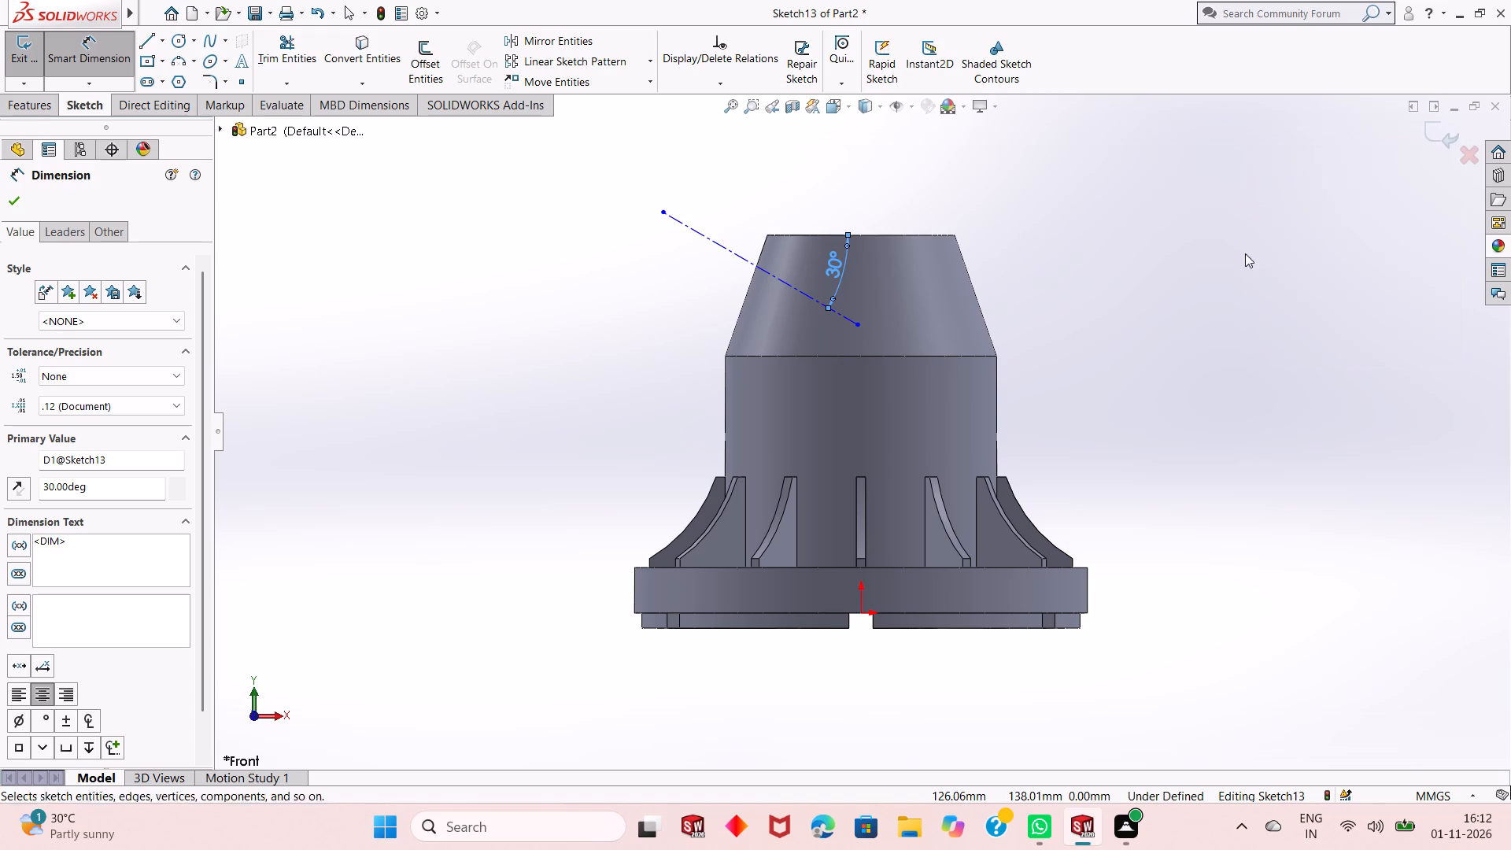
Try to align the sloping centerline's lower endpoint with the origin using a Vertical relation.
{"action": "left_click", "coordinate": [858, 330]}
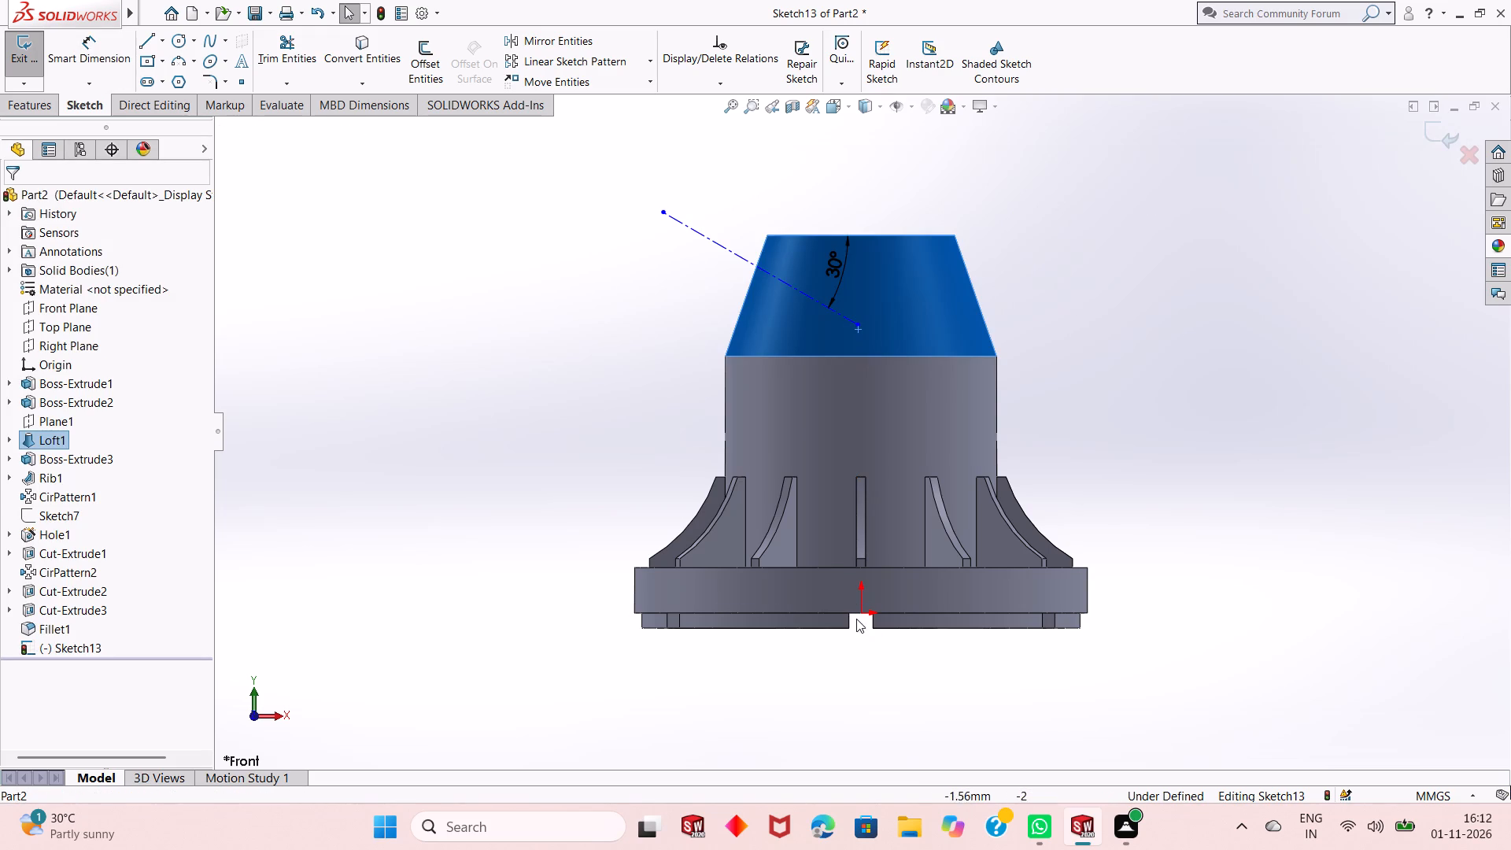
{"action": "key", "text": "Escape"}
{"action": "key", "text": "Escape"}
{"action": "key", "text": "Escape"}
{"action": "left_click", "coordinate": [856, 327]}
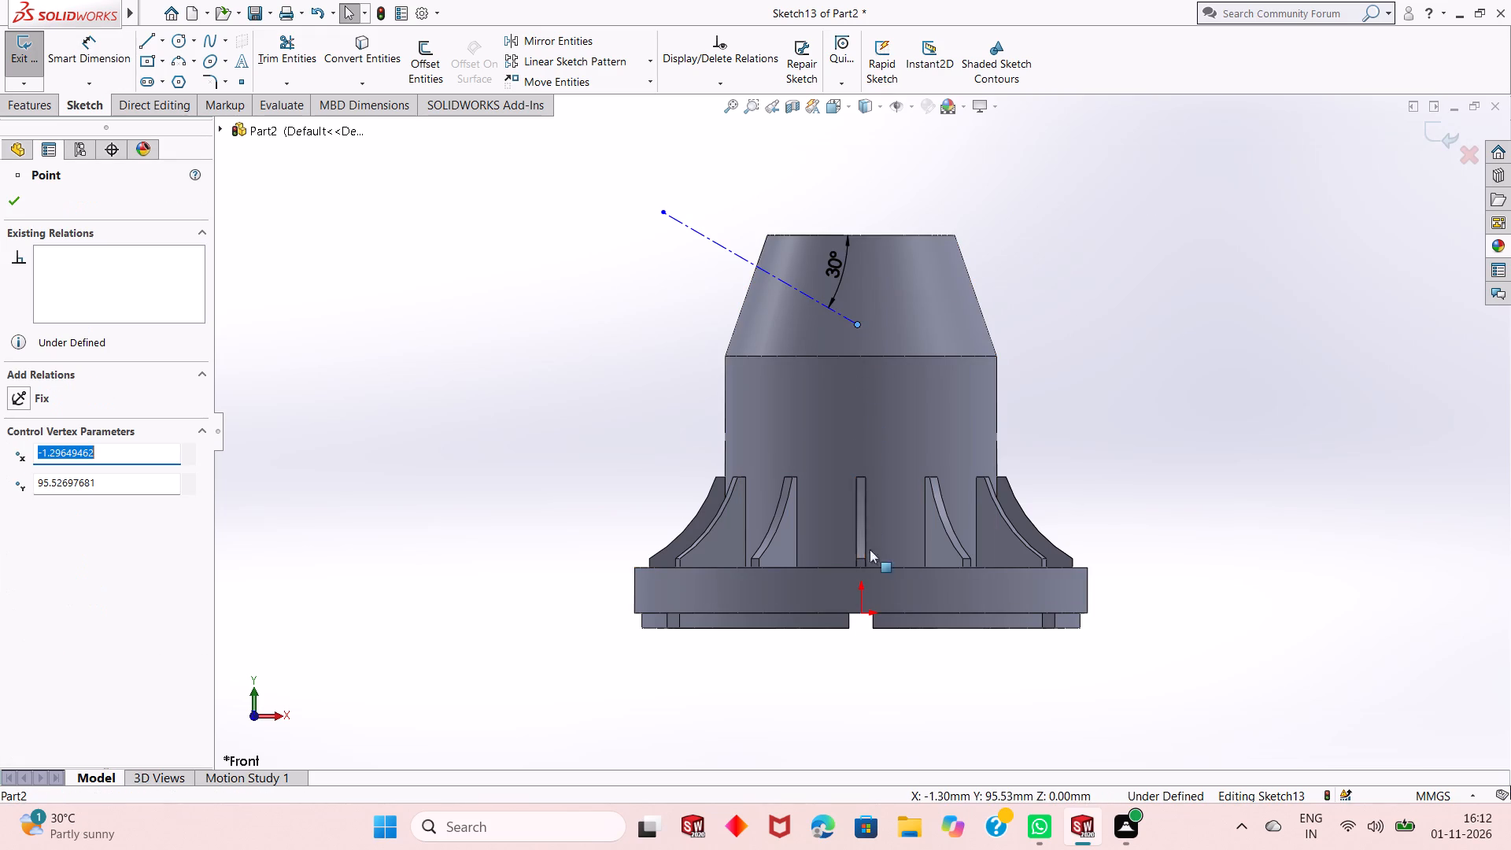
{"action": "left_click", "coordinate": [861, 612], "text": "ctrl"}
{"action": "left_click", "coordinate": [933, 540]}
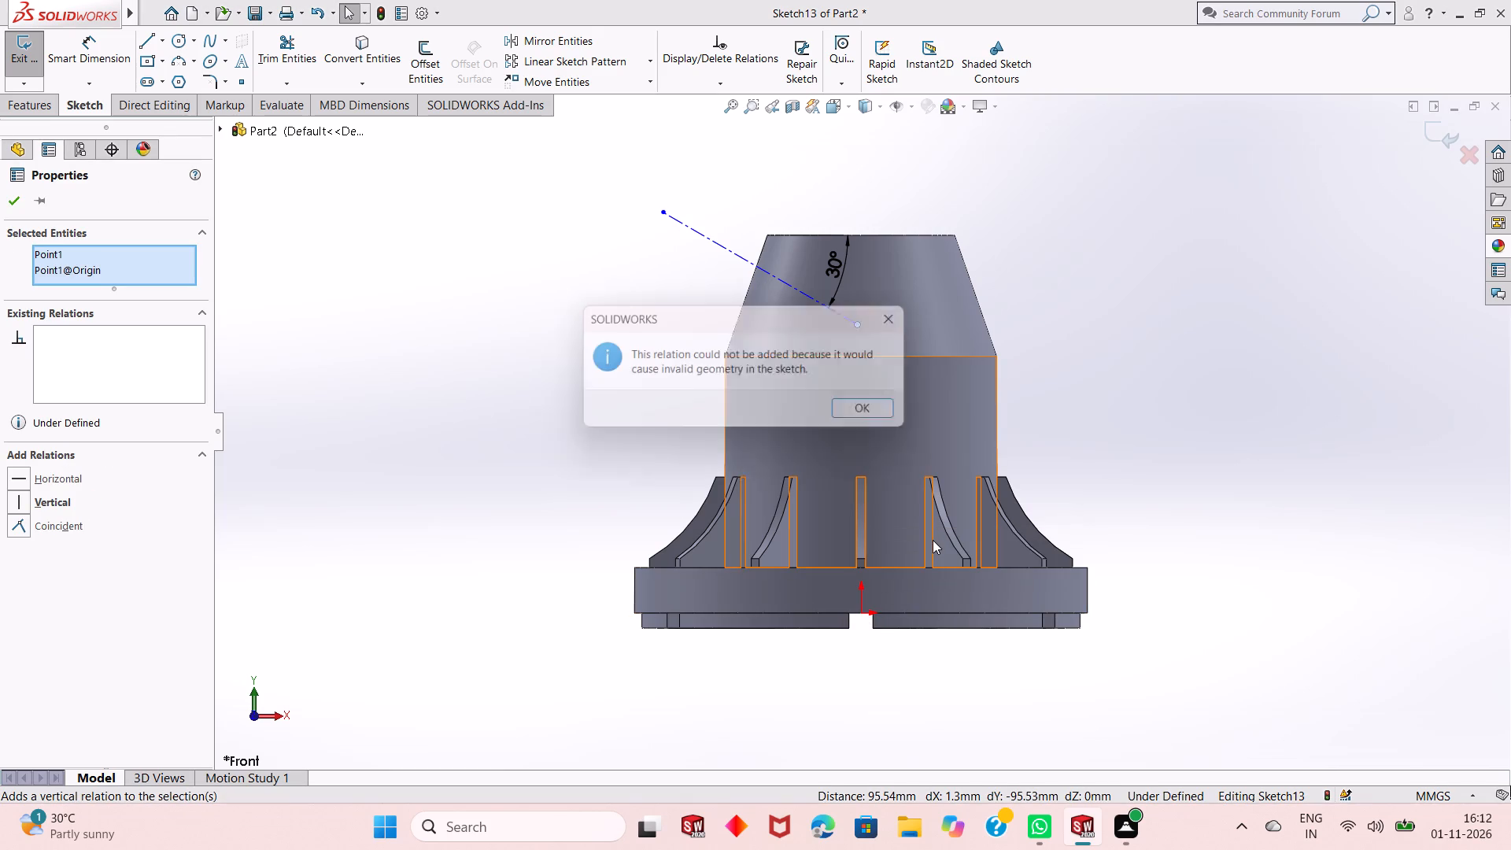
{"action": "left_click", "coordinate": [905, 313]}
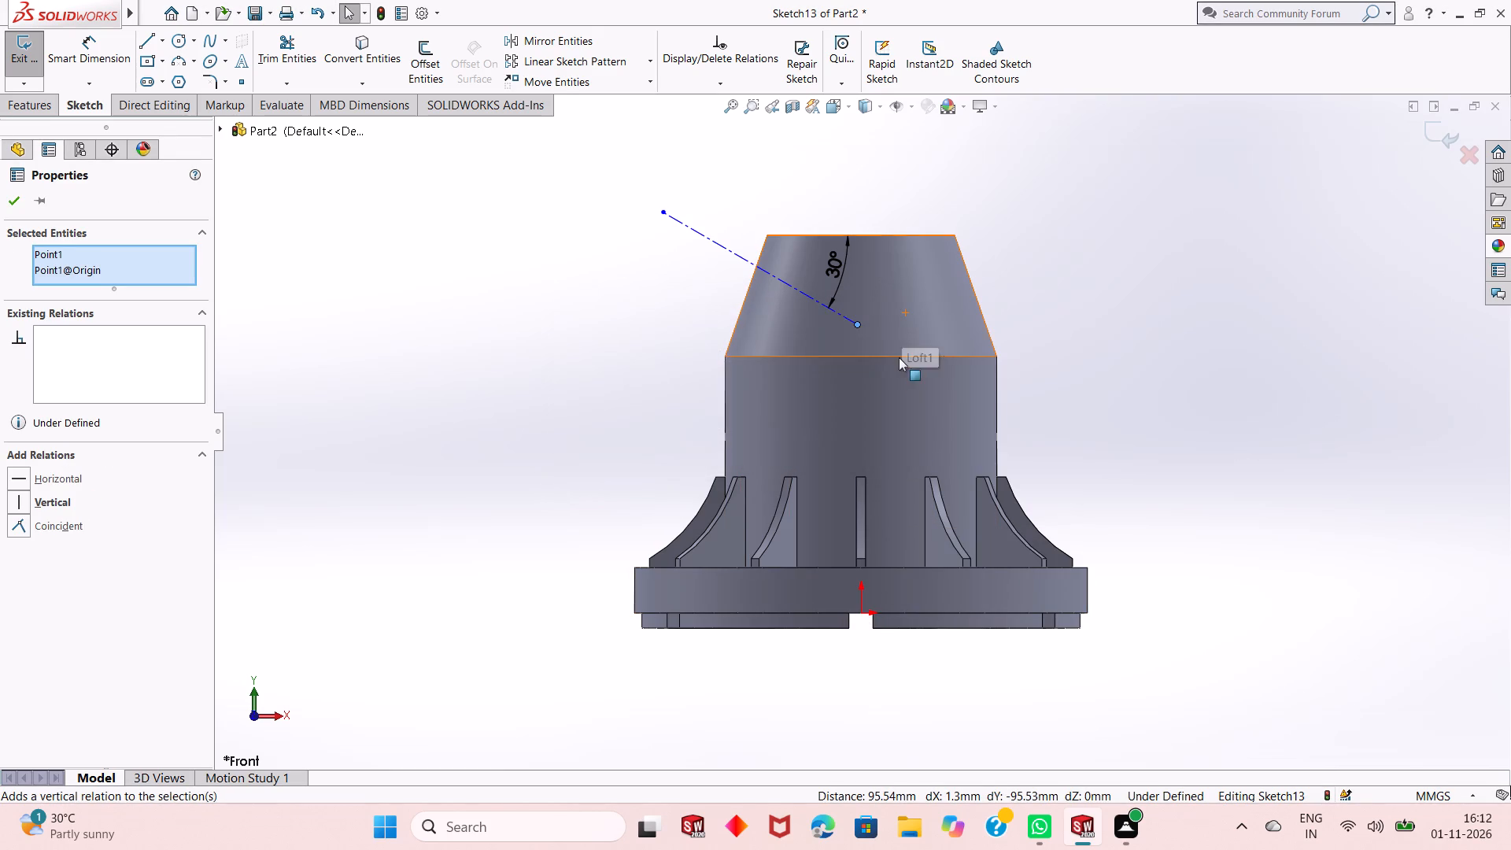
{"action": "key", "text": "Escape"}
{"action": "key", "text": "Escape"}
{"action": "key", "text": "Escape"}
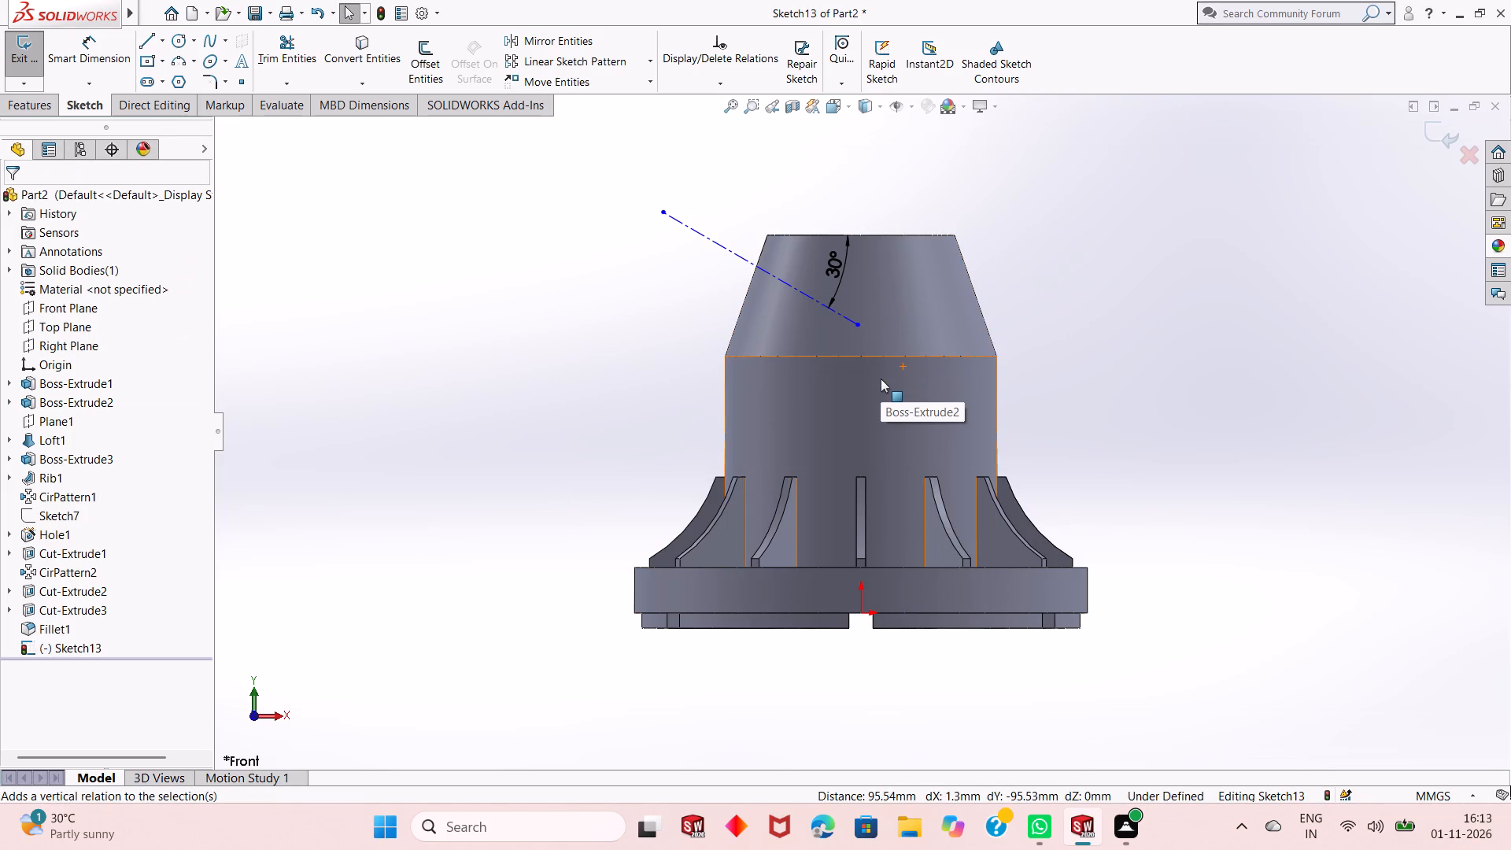
Draw a vertical centerline about 95.5 mm long from the origin up to the sloping centerline's lower end.
{"action": "left_click", "coordinate": [163, 42]}
{"action": "left_click", "coordinate": [179, 87]}
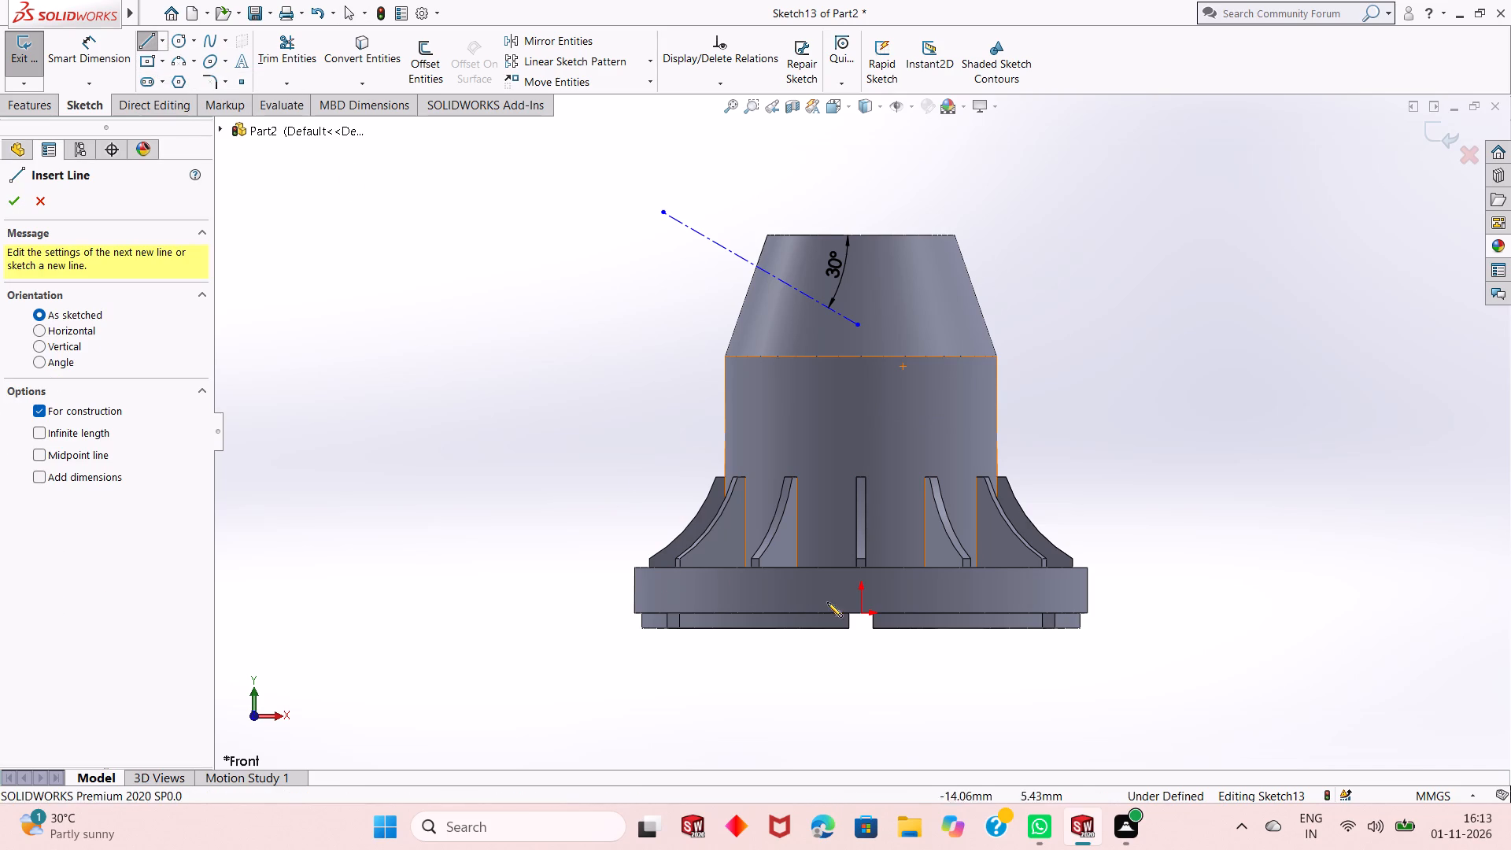
{"action": "left_click", "coordinate": [859, 613]}
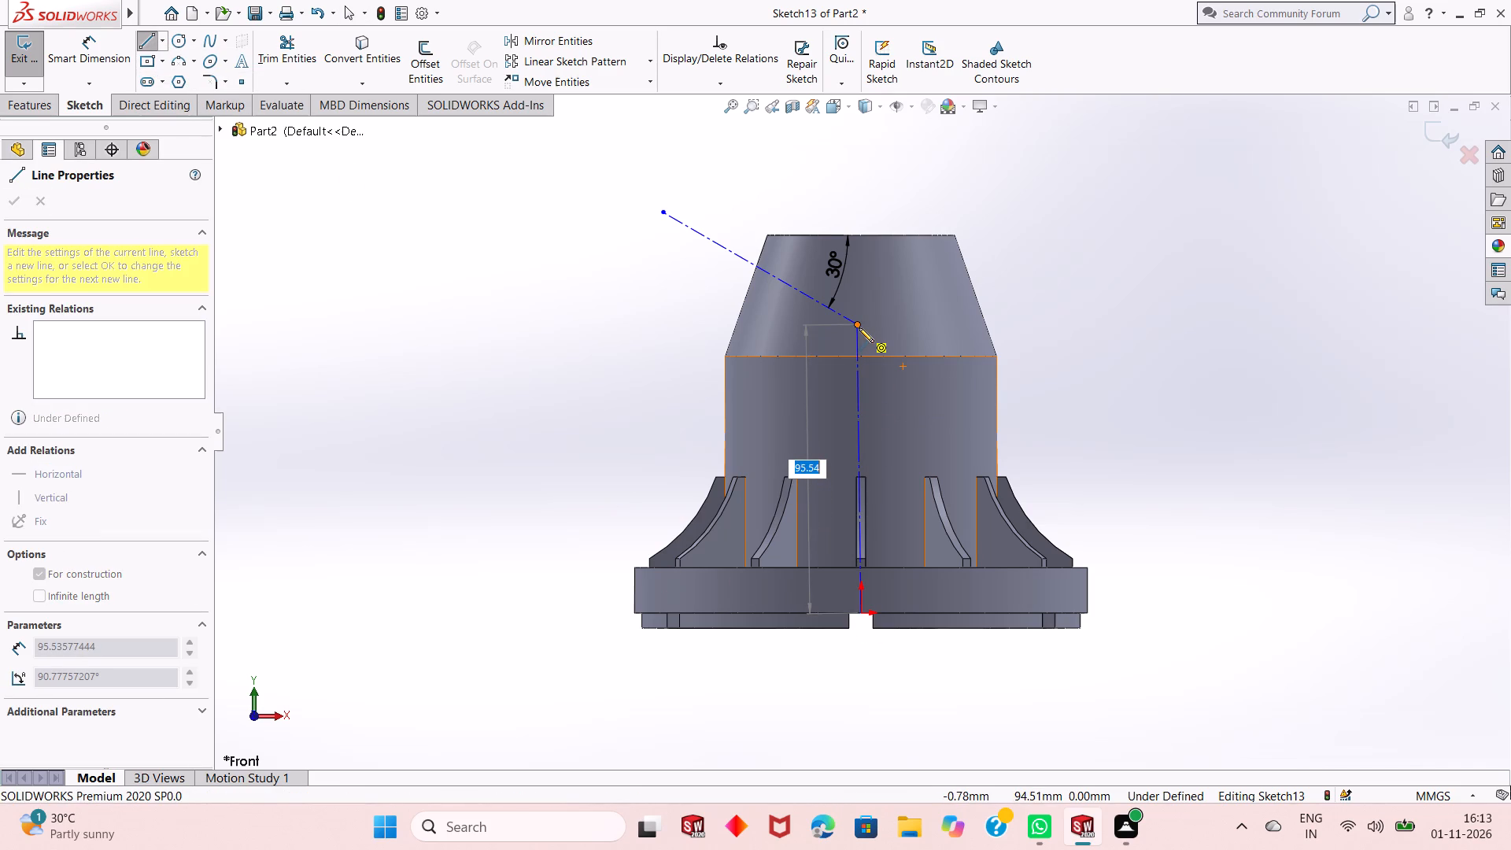
{"action": "left_click", "coordinate": [863, 327]}
{"action": "key", "text": "Escape"}
{"action": "key", "text": "Escape"}
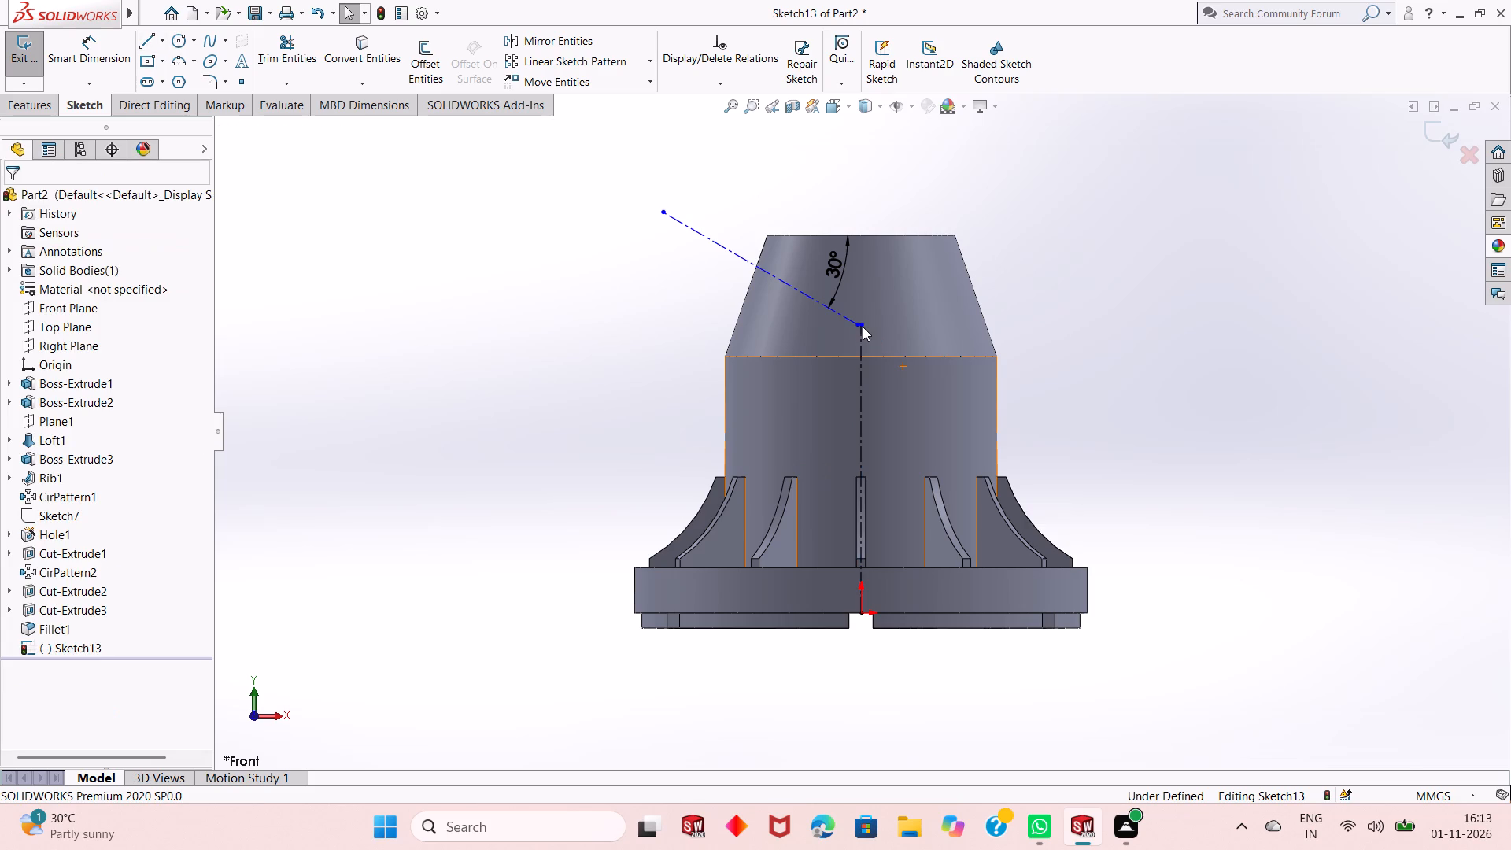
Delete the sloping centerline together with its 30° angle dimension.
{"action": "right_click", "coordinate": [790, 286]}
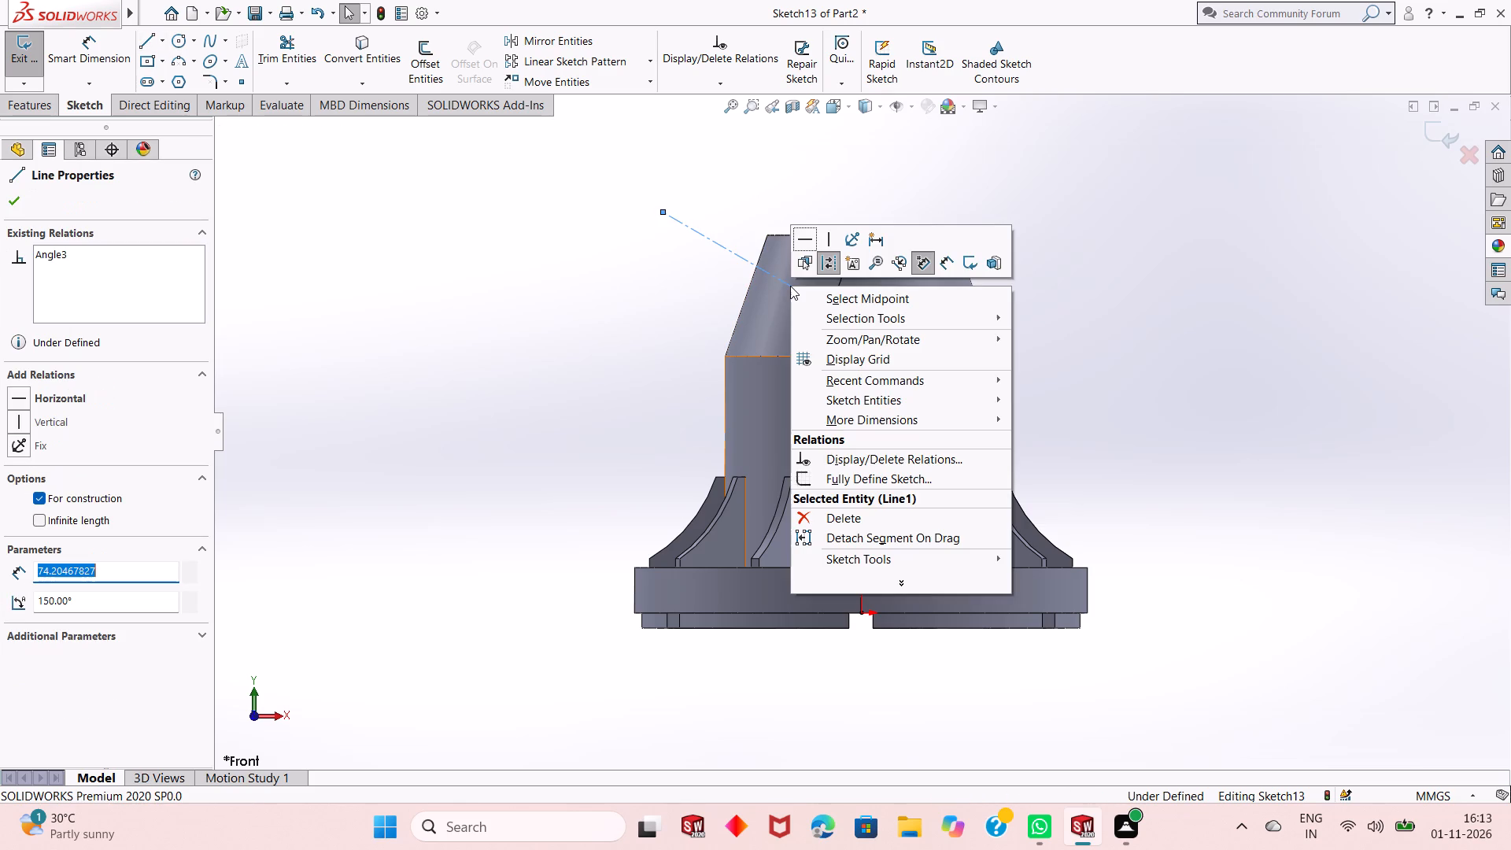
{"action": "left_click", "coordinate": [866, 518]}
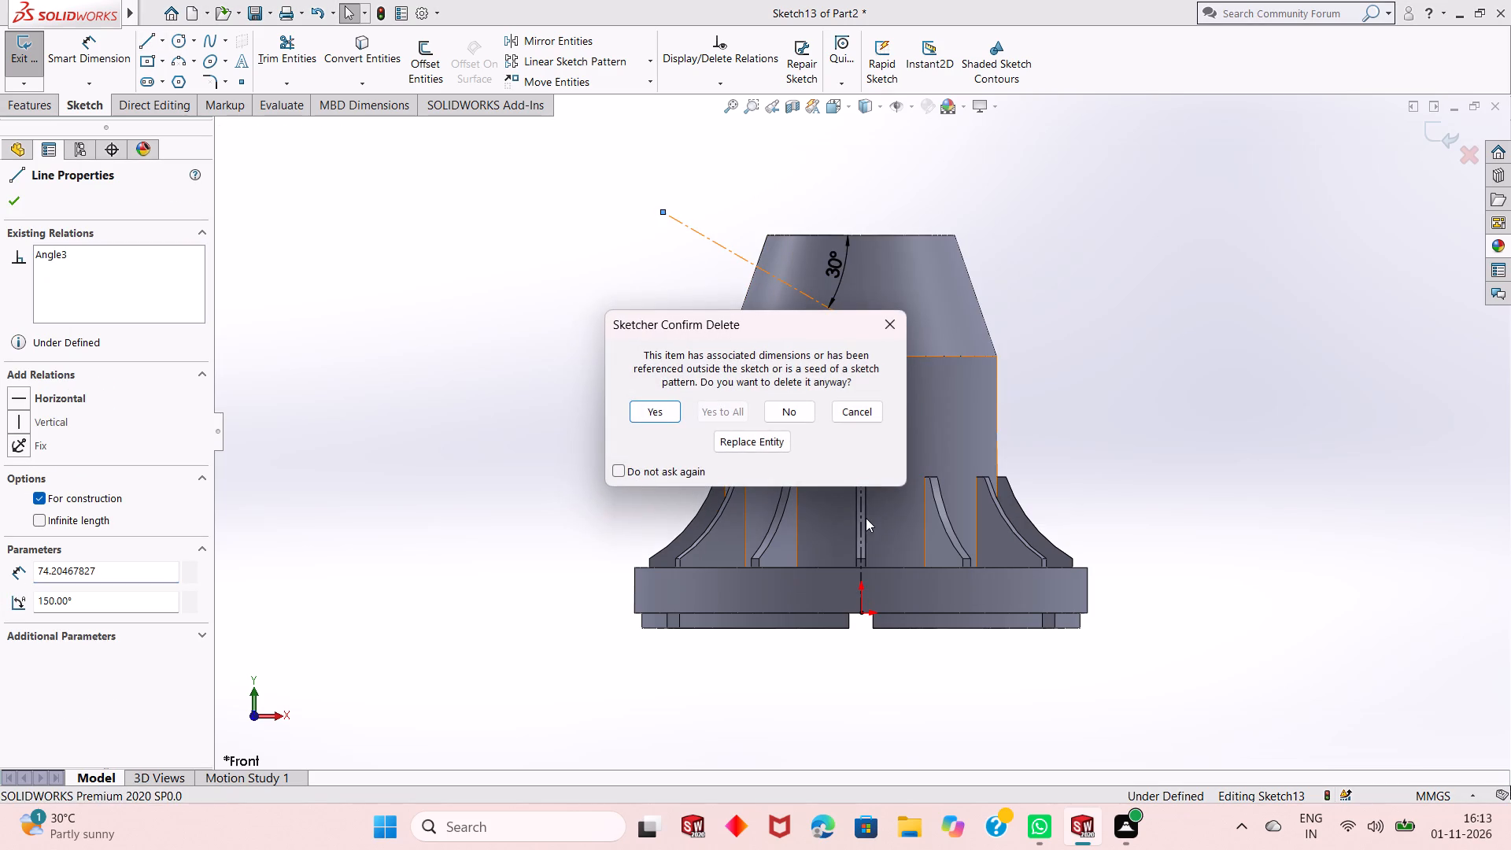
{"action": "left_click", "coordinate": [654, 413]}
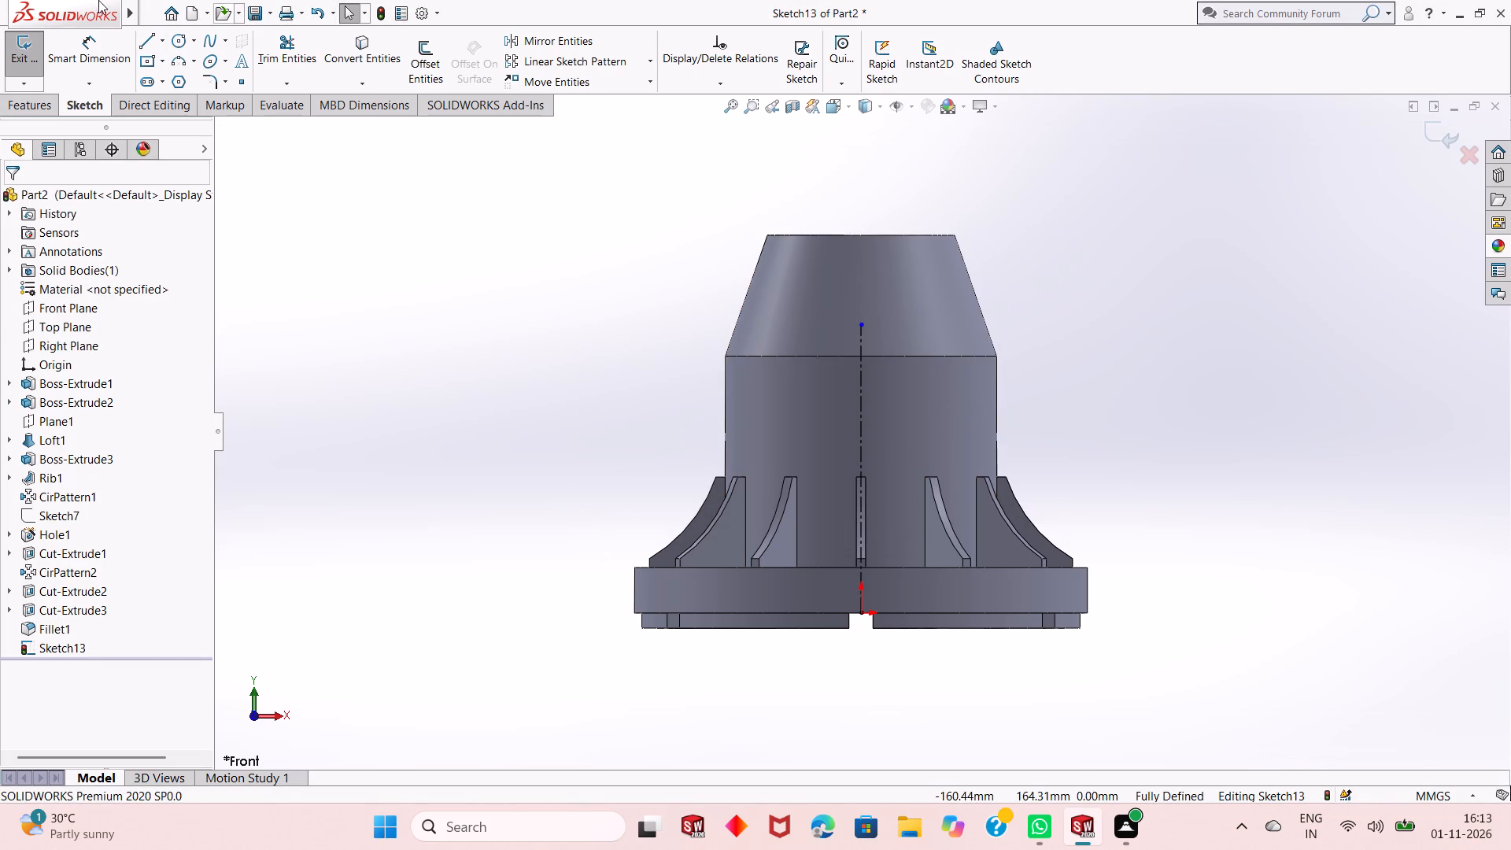
Draw a sloping centerline about 62 mm long from the vertical centerline's upper end, up and out past the tapered loft's side.
{"action": "left_click", "coordinate": [163, 40]}
{"action": "left_click", "coordinate": [185, 85]}
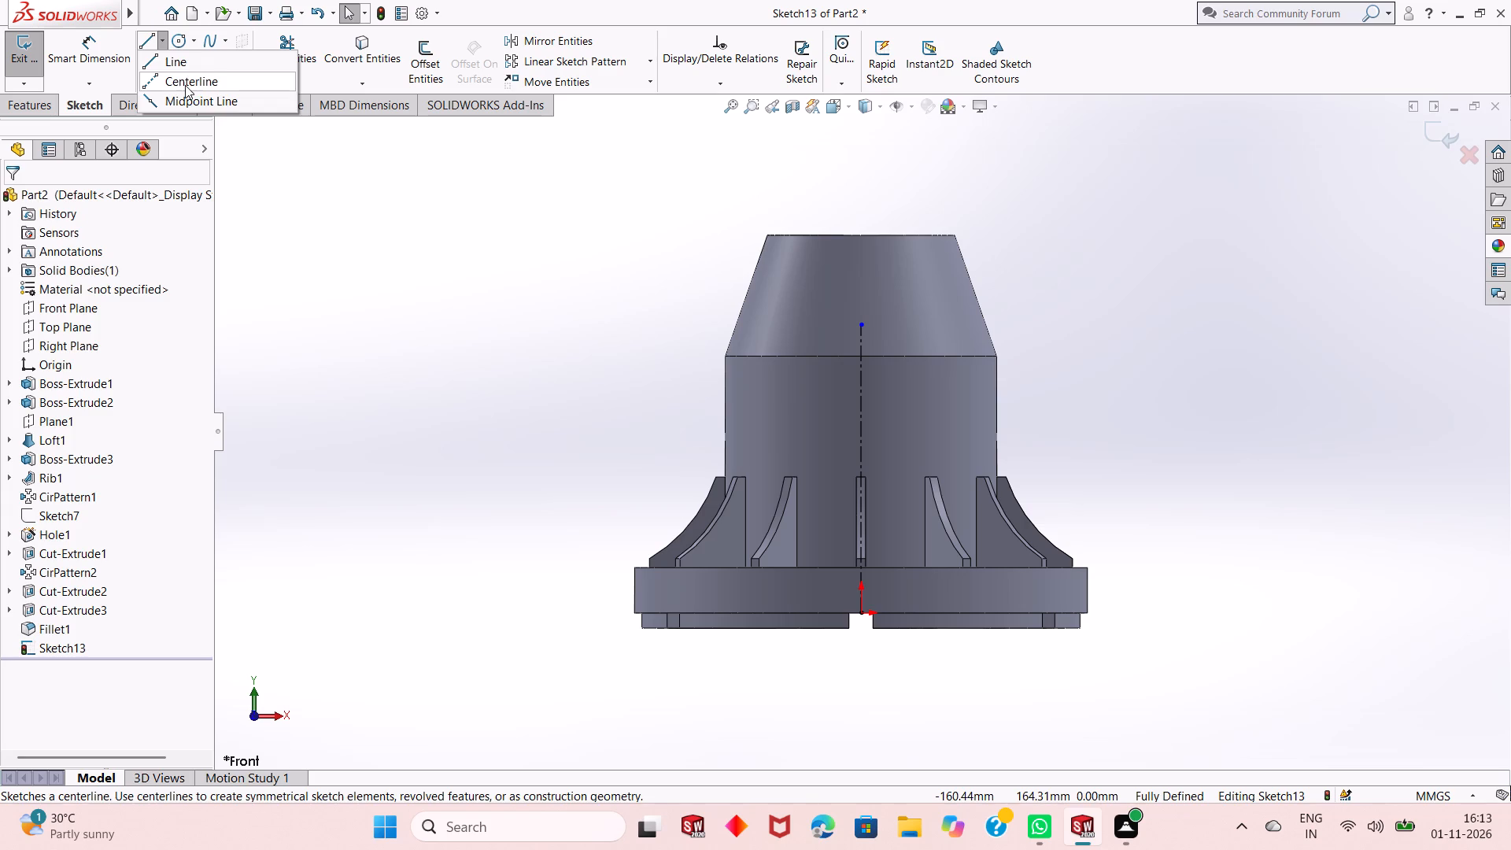
{"action": "left_click", "coordinate": [861, 327]}
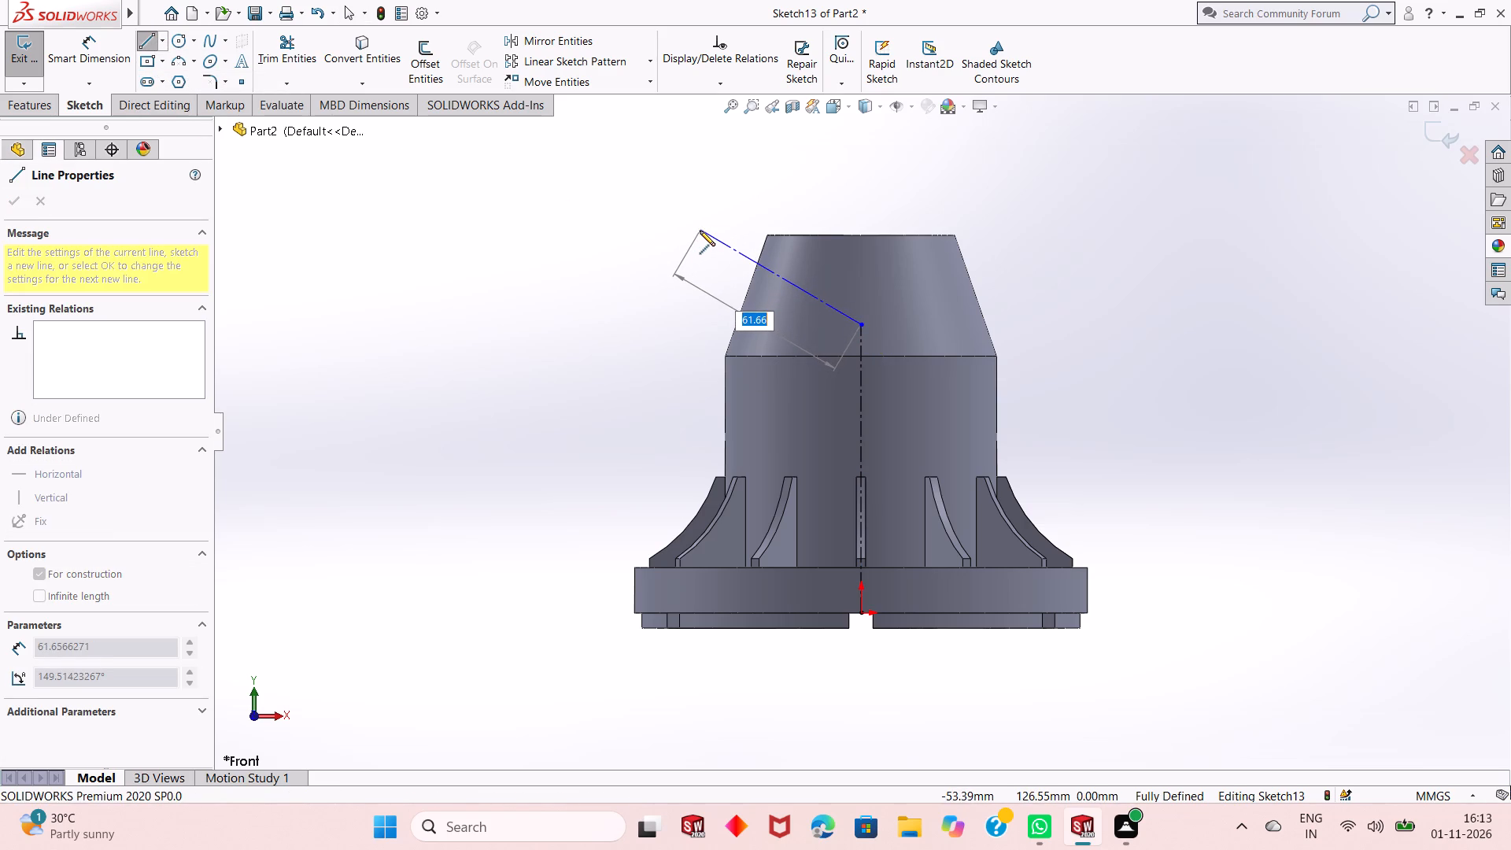
{"action": "left_click", "coordinate": [700, 231]}
{"action": "key", "text": "Escape"}
{"action": "key", "text": "Escape"}
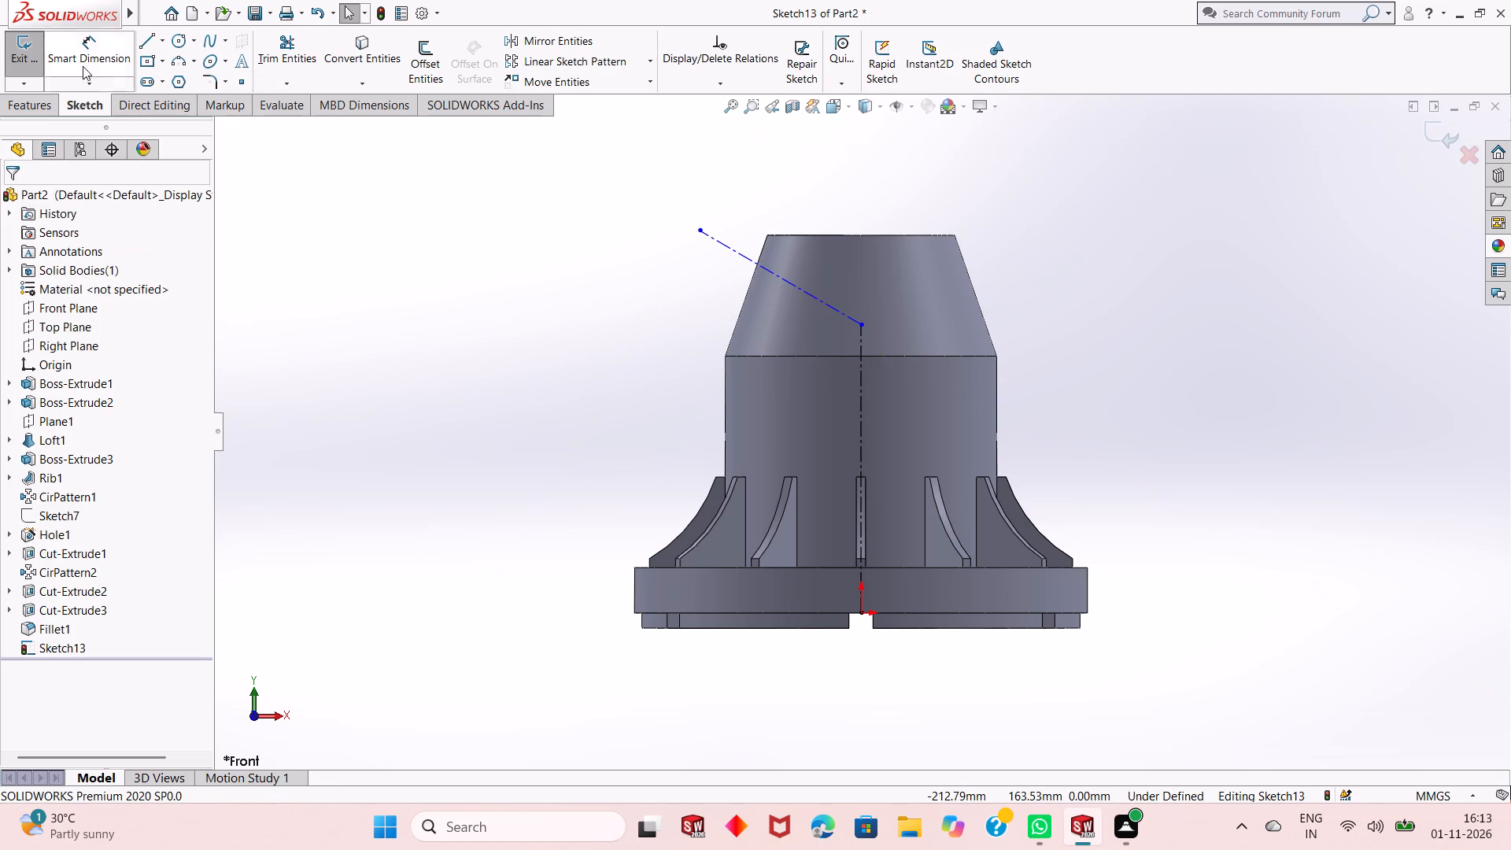
Dimension the angle between the part's top edge and the new sloping centerline as 30°.
{"action": "left_click", "coordinate": [110, 52]}
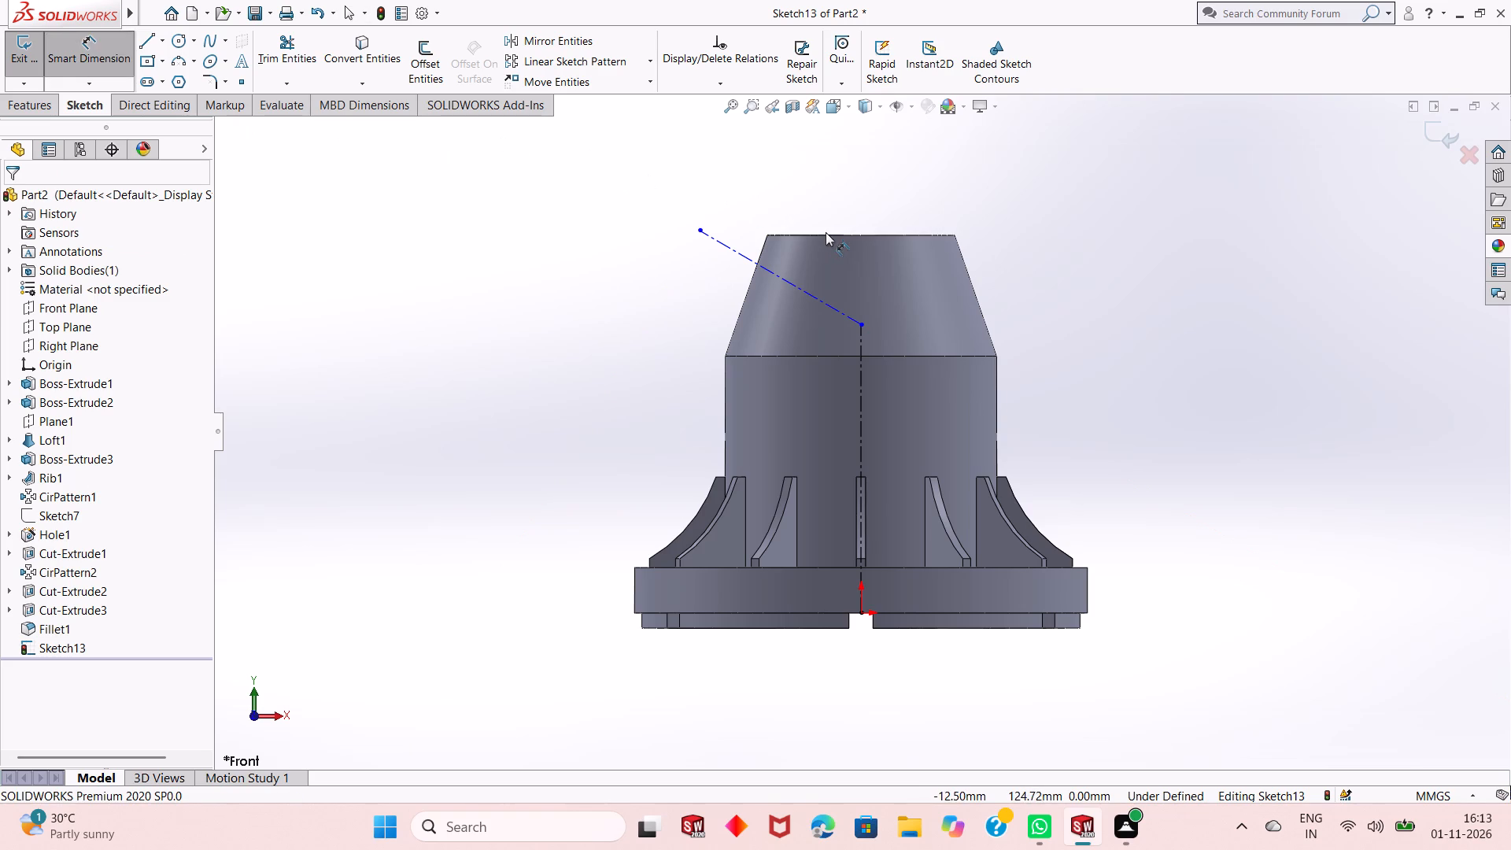
{"action": "left_click", "coordinate": [826, 232]}
{"action": "left_click", "coordinate": [849, 235]}
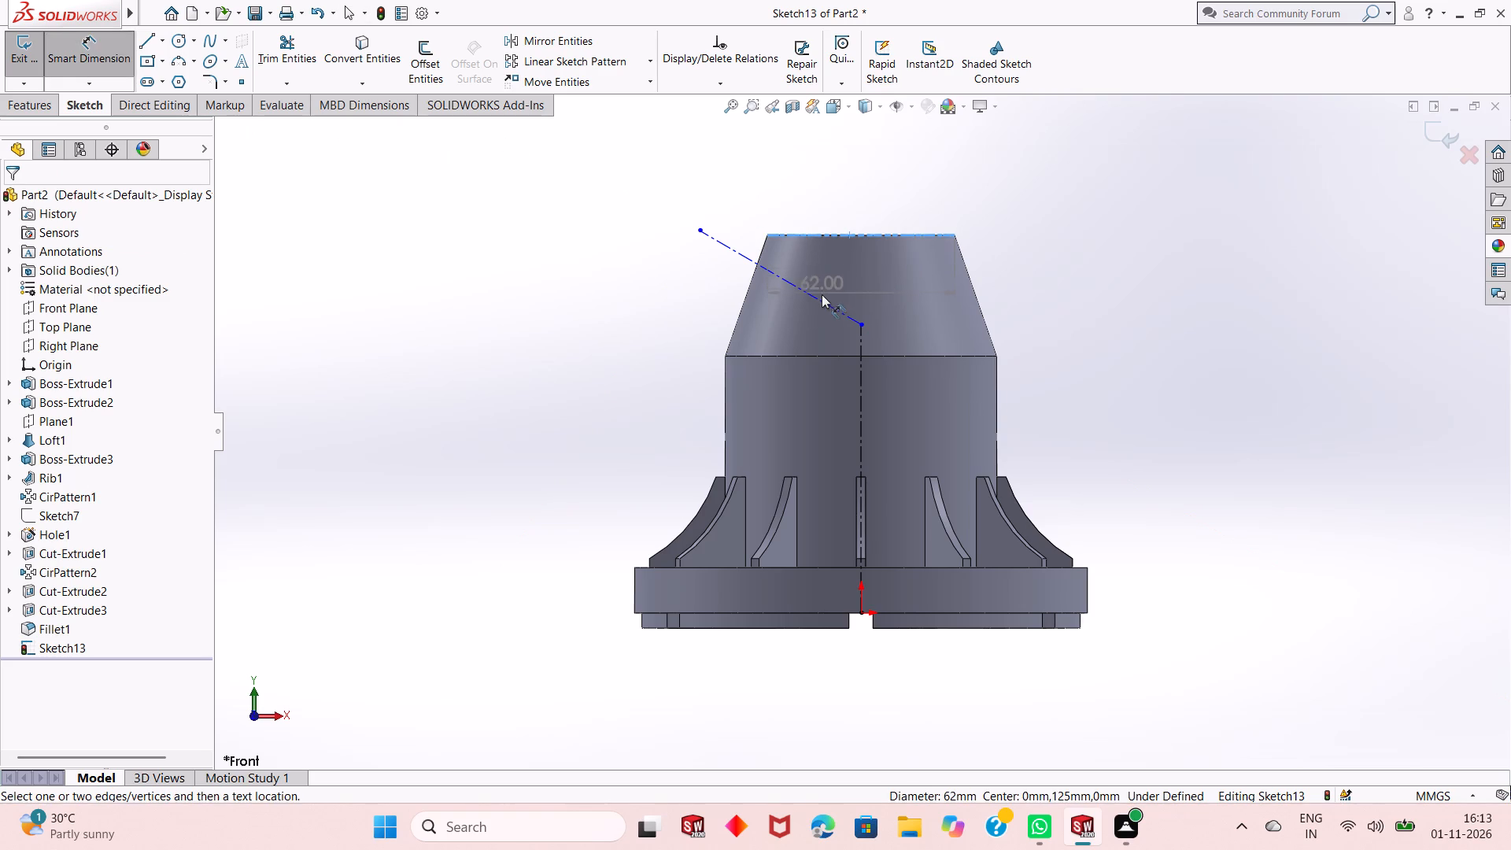
{"action": "left_click", "coordinate": [822, 304]}
{"action": "left_click", "coordinate": [839, 268]}
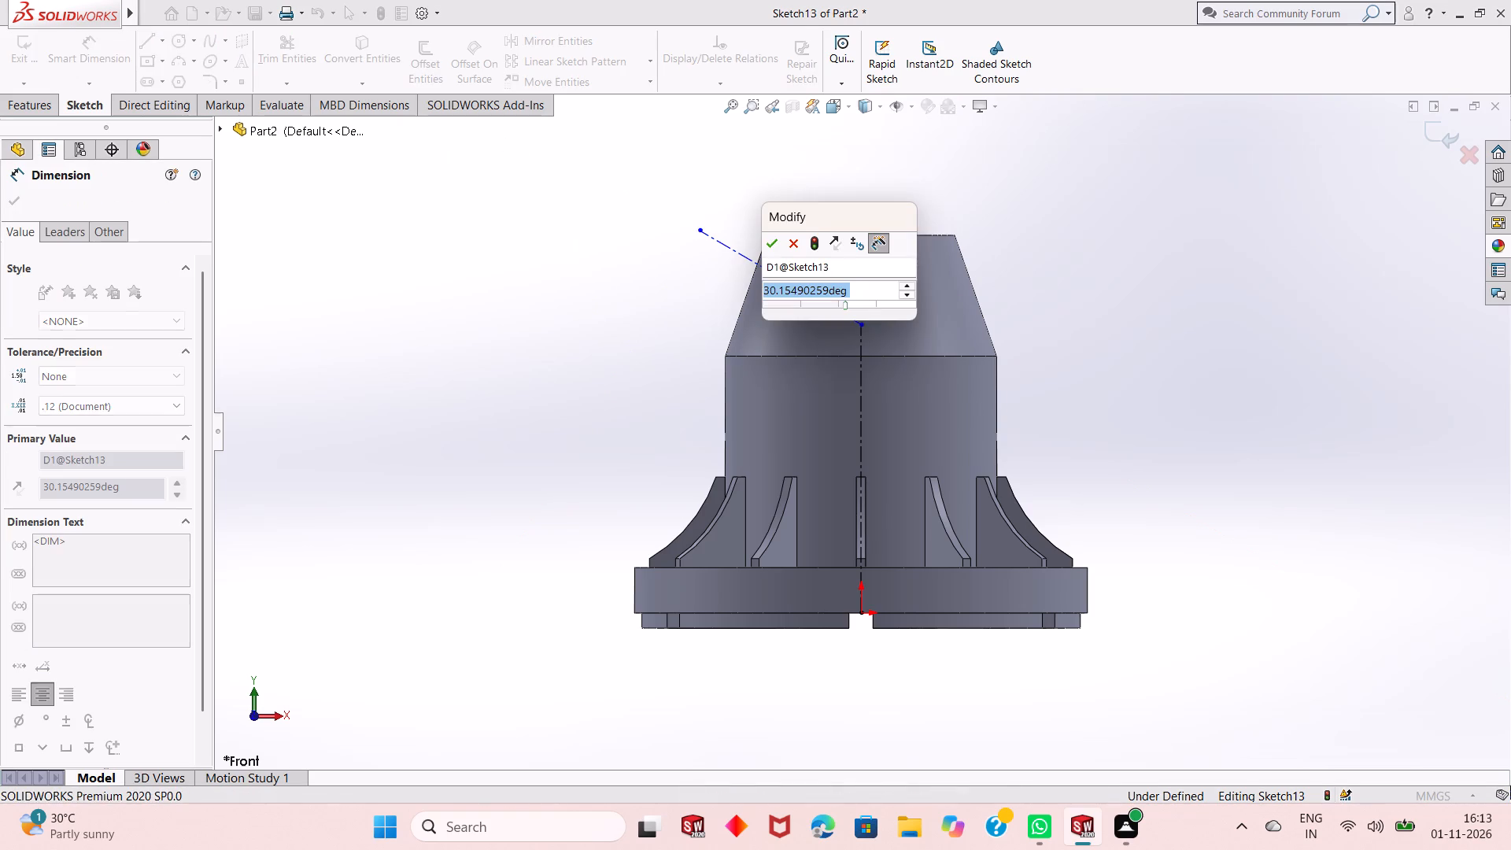
{"action": "type", "text": "30"}
{"action": "key", "text": "Return"}
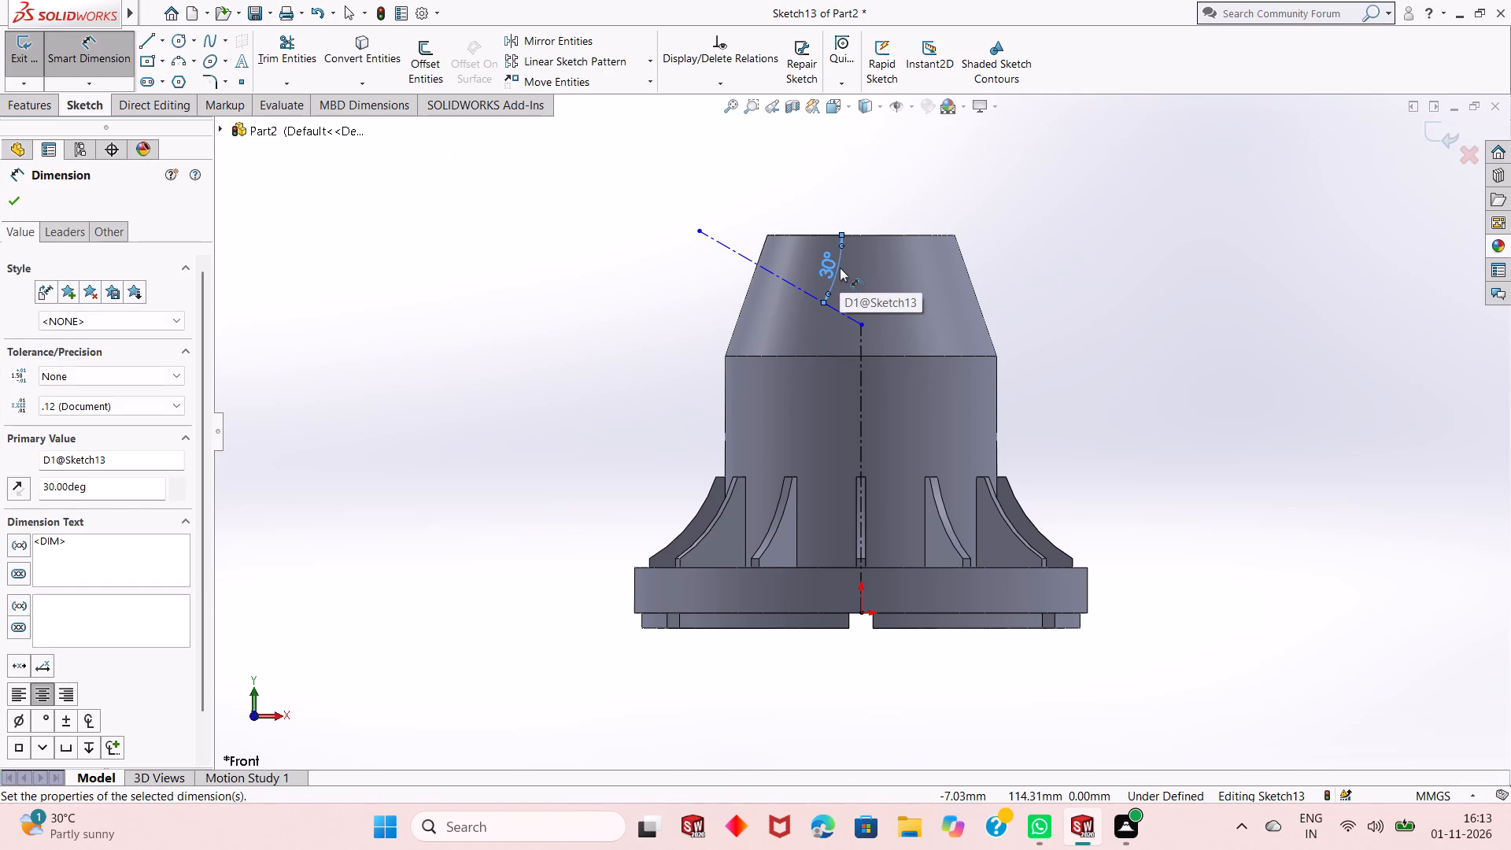
{"action": "key", "text": "Escape"}
{"action": "key", "text": "Escape"}
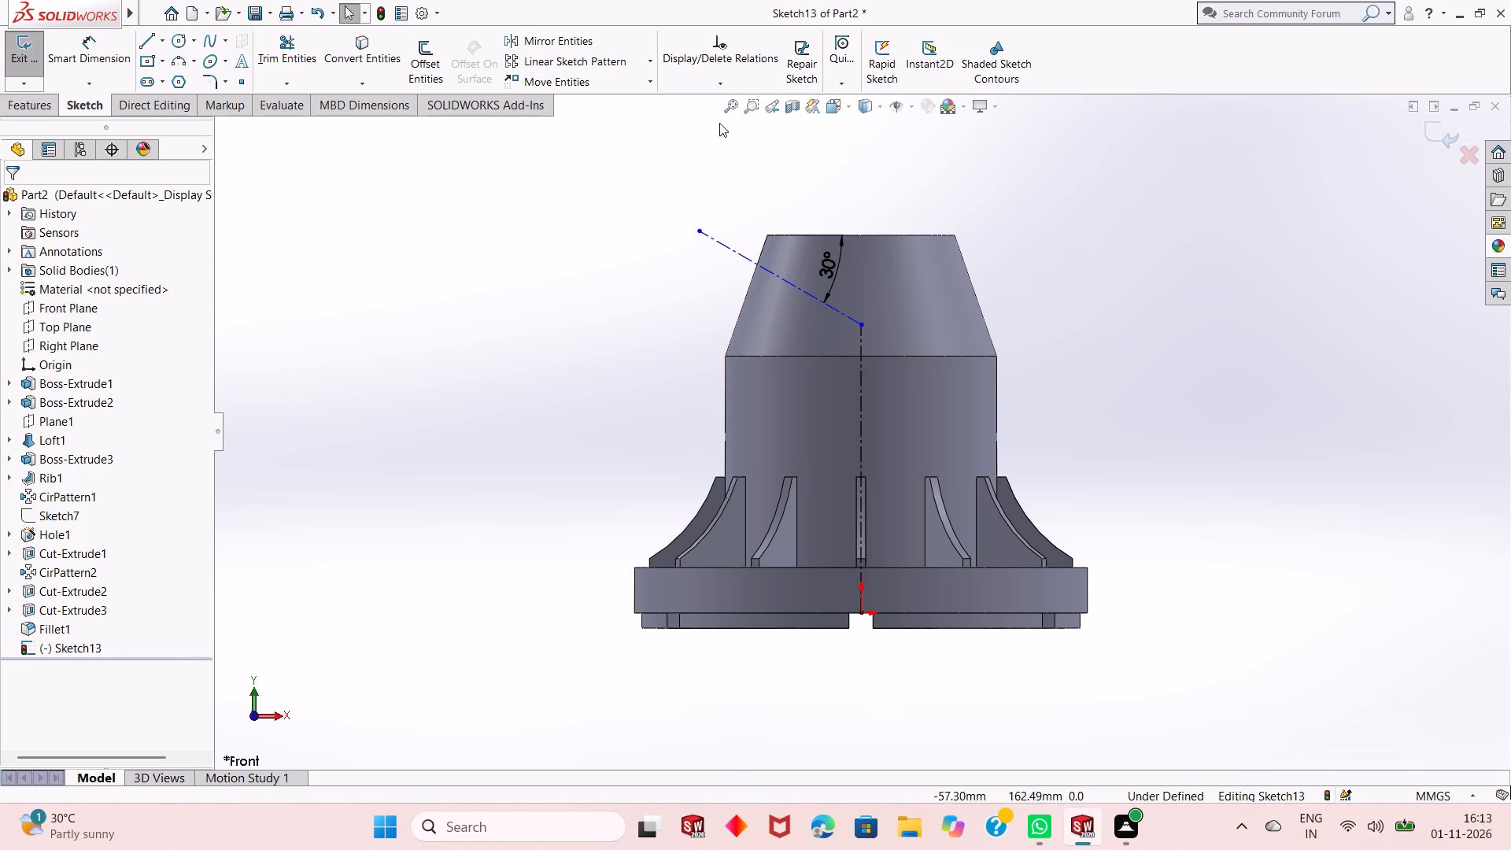
Undo the 30° angle dimension, the vertical centerline and both sloping centerlines until the sketch is empty.
{"action": "middle_click_drag", "start_coordinate": [974, 248], "coordinate": [1018, 301]}
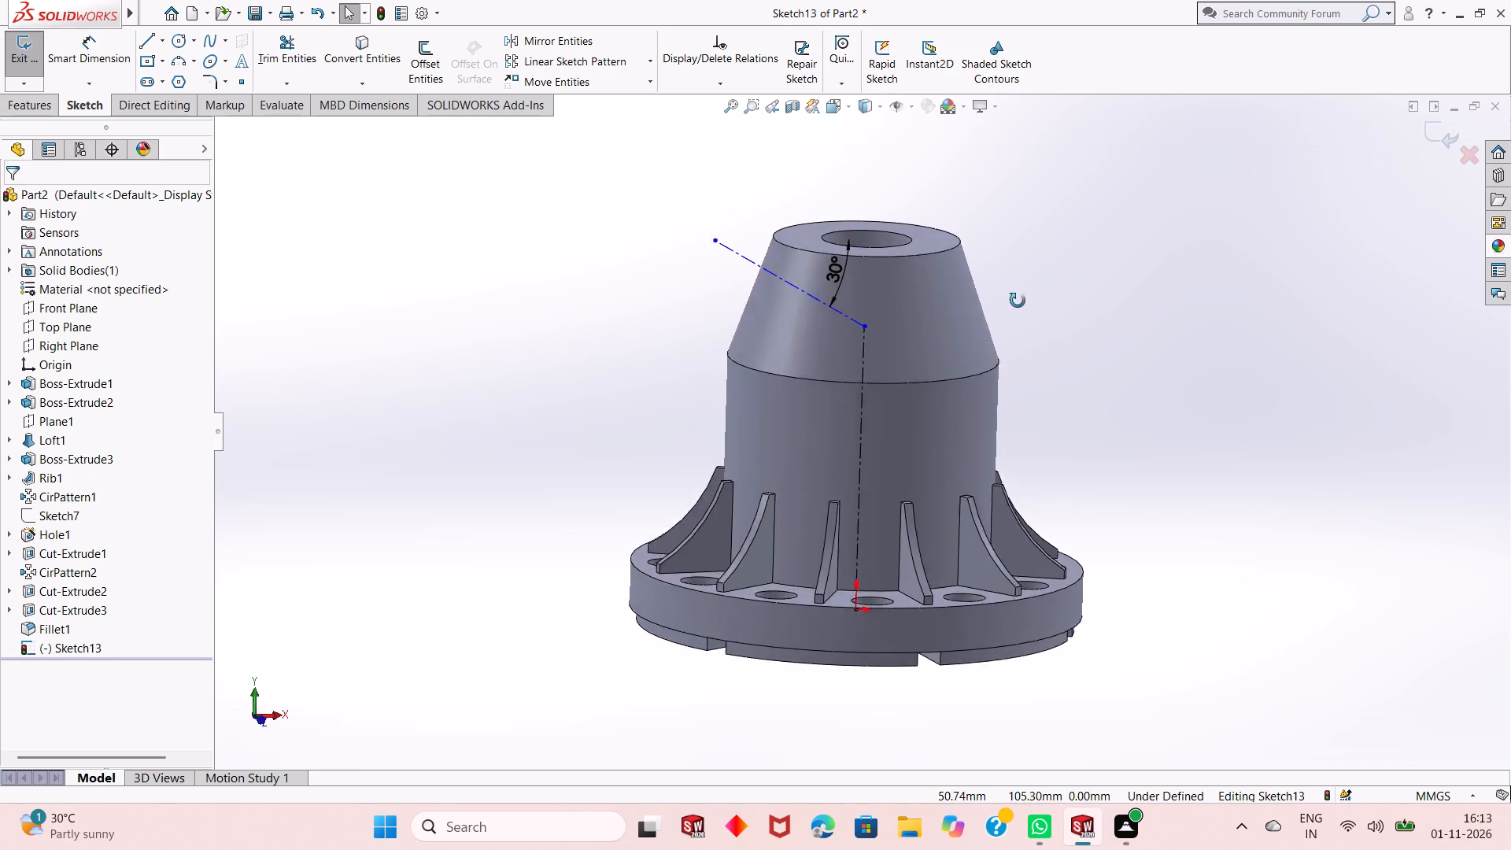
{"action": "middle_click_drag", "start_coordinate": [1018, 301], "coordinate": [1087, 338]}
{"action": "key", "text": "ctrl+z"}
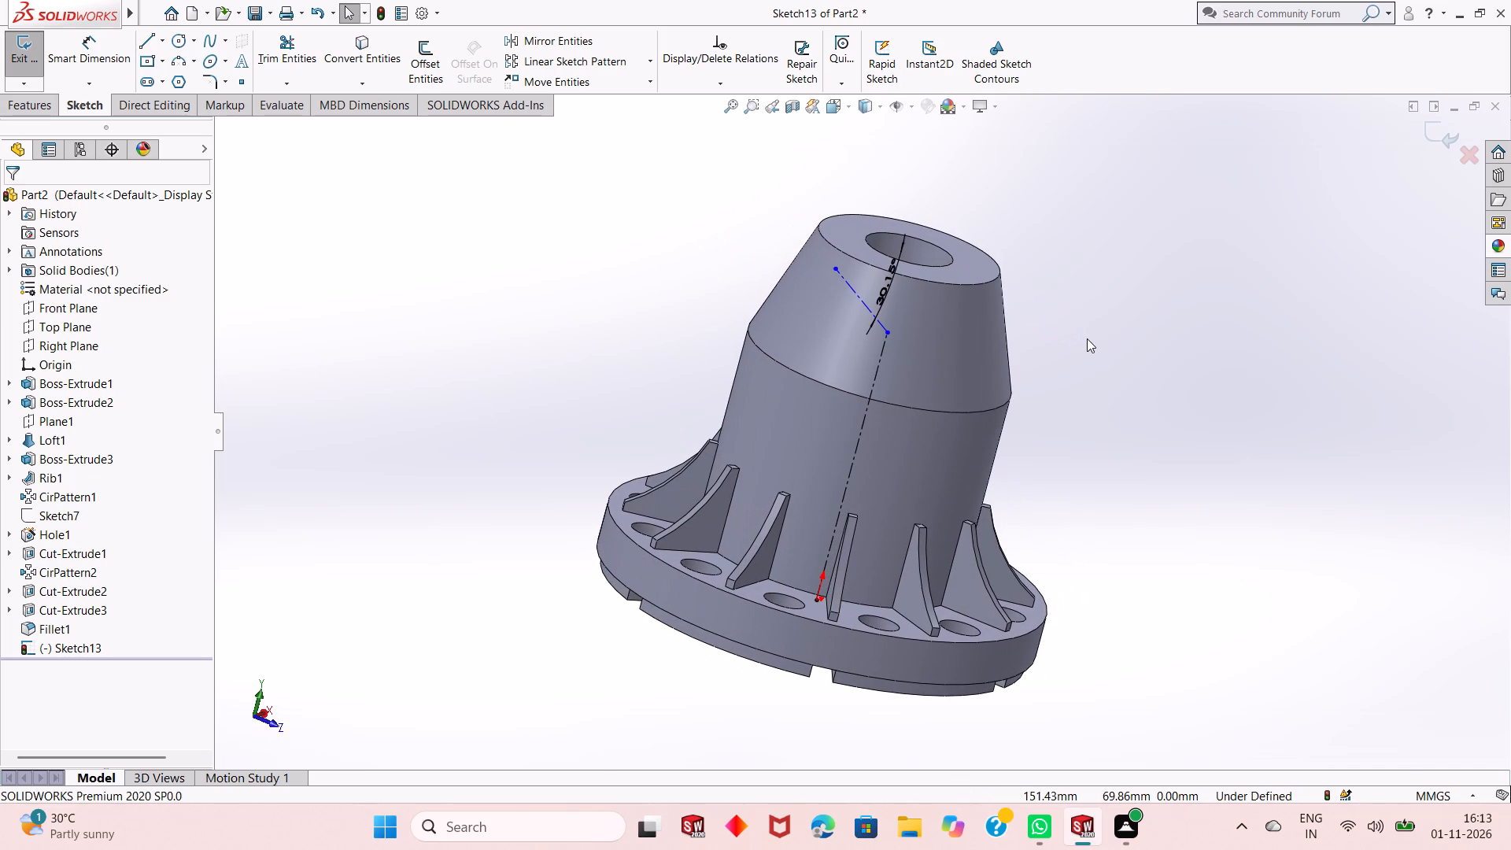
{"action": "key", "text": "ctrl+8"}
{"action": "key", "text": "ctrl+z"}
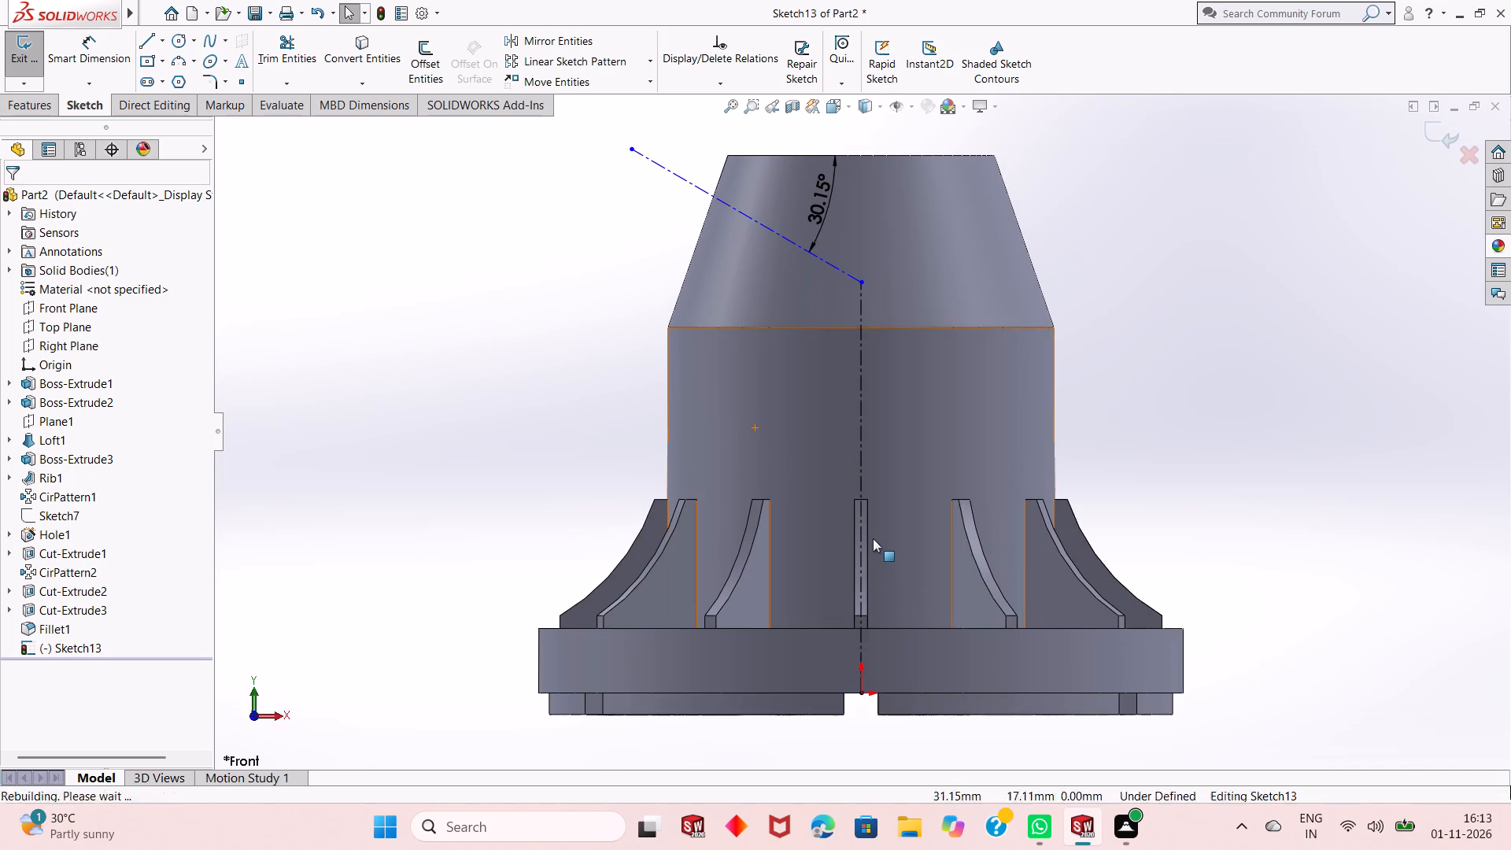
{"action": "key", "text": "ctrl+z"}
{"action": "key", "text": "ctrl+z"}
{"action": "key", "text": "ctrl+z"}
{"action": "key", "text": "ctrl+z"}
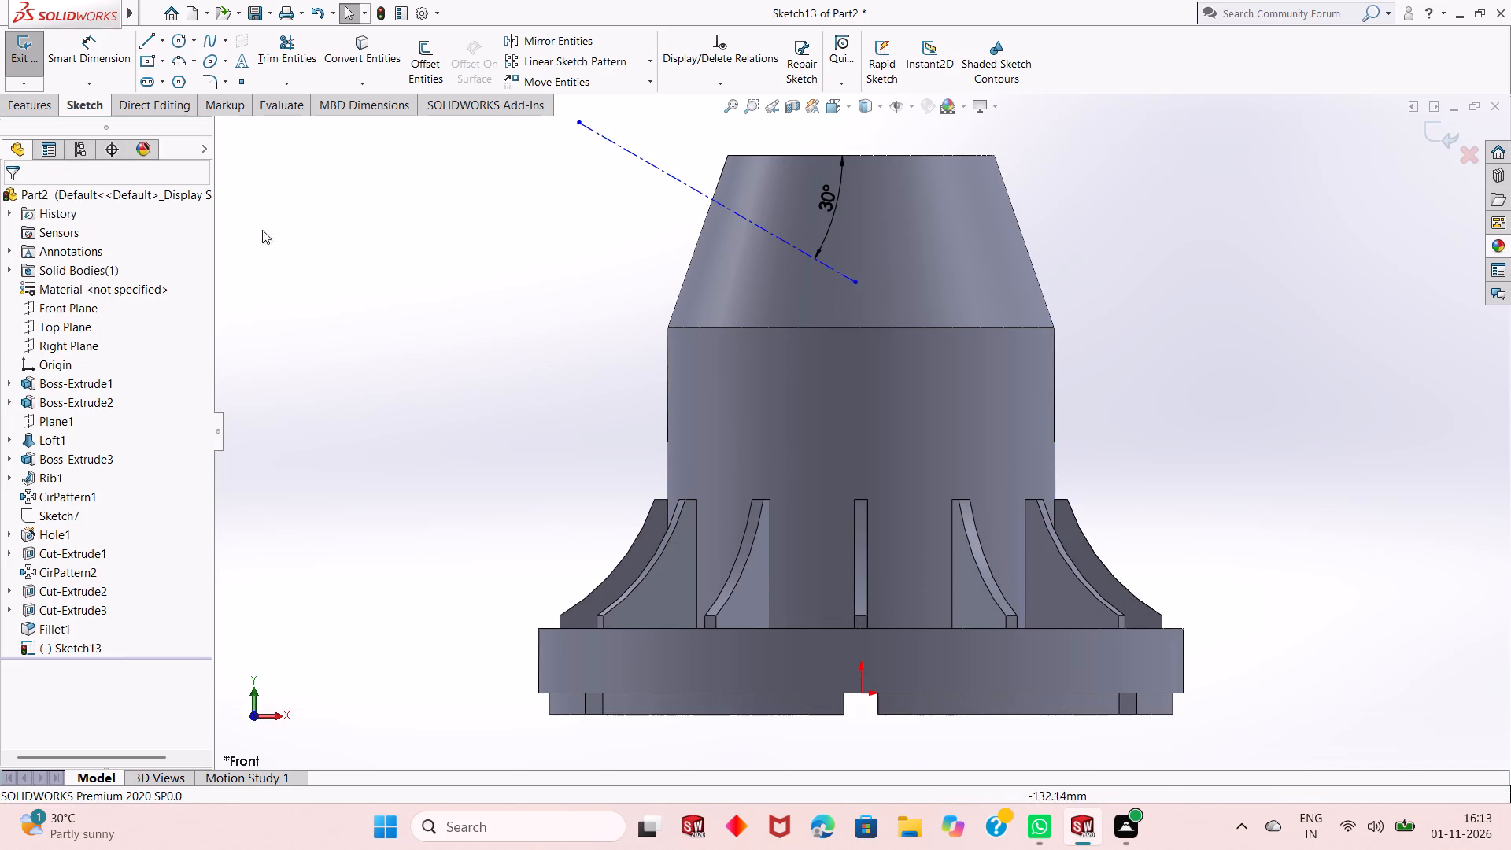
{"action": "key", "text": "ctrl+z"}
{"action": "key", "text": "ctrl+z"}
Draw a vertical centerline about 91.4 mm long from the origin up into the tapered loft.
{"action": "left_click", "coordinate": [164, 45]}
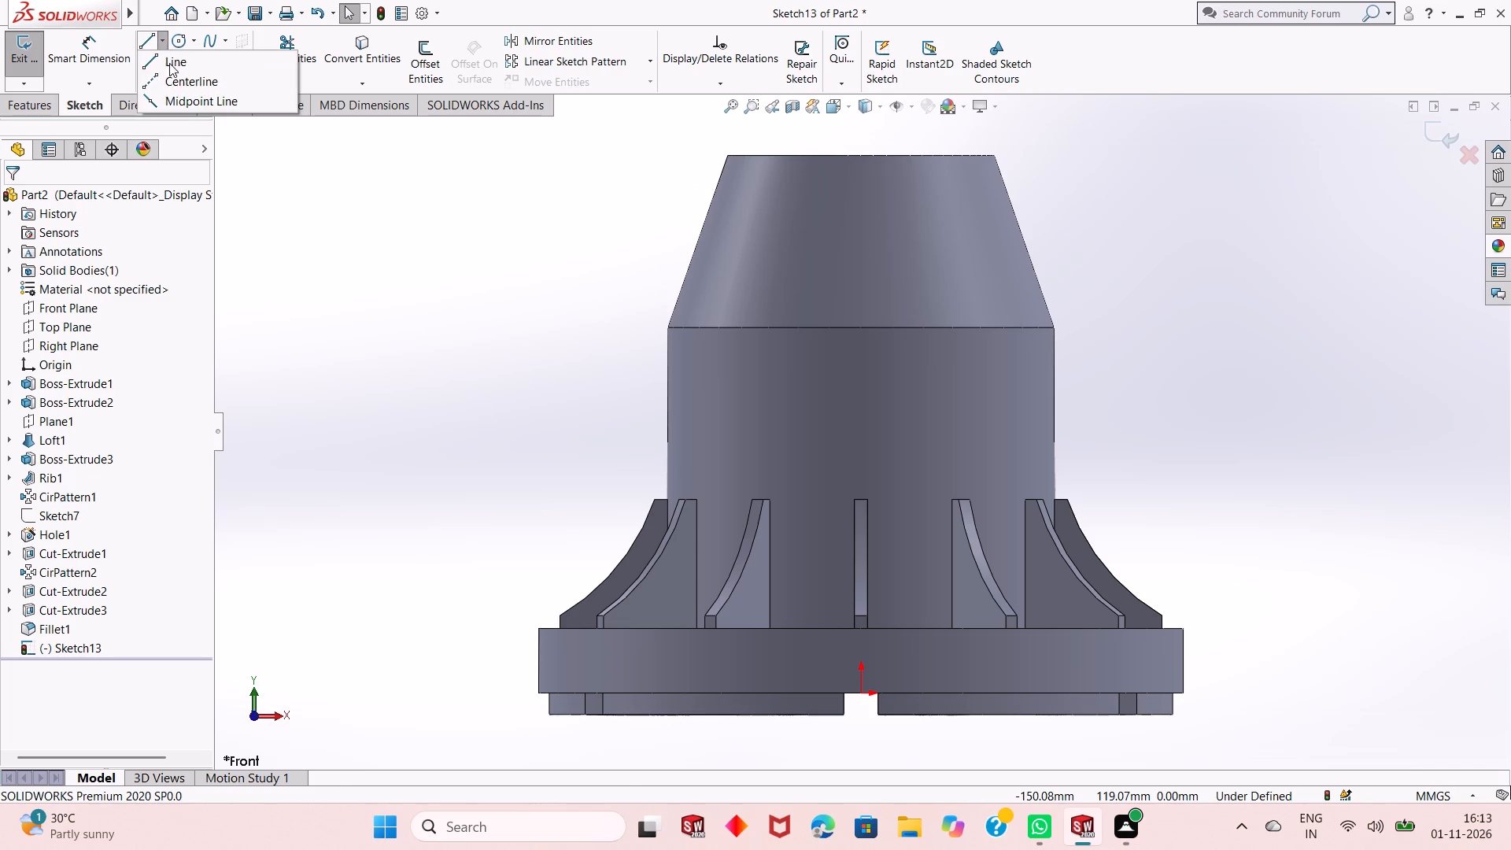
{"action": "left_click", "coordinate": [173, 81]}
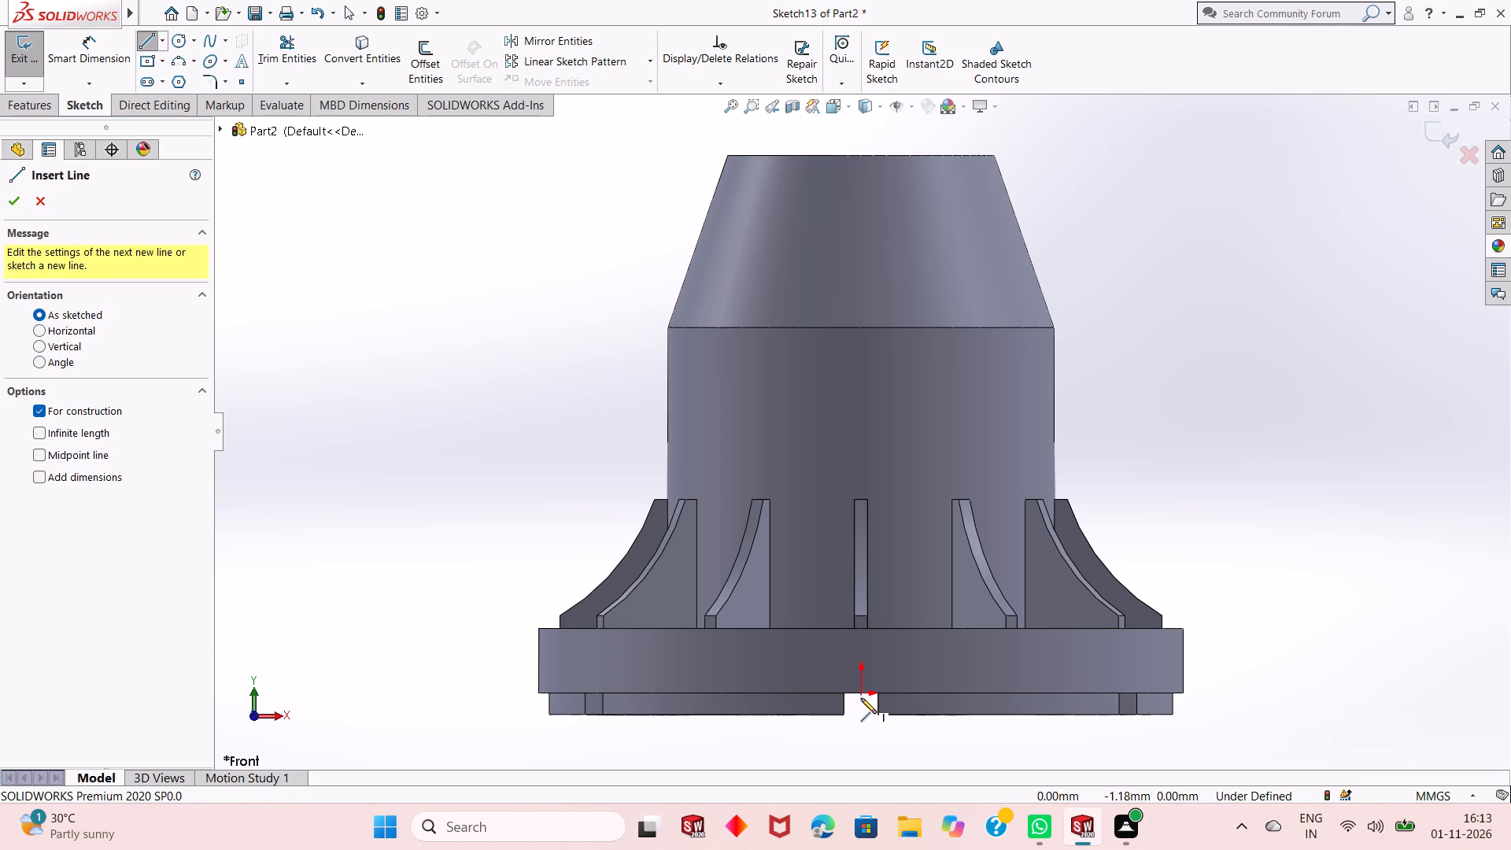
{"action": "key", "text": "ctrl+8"}
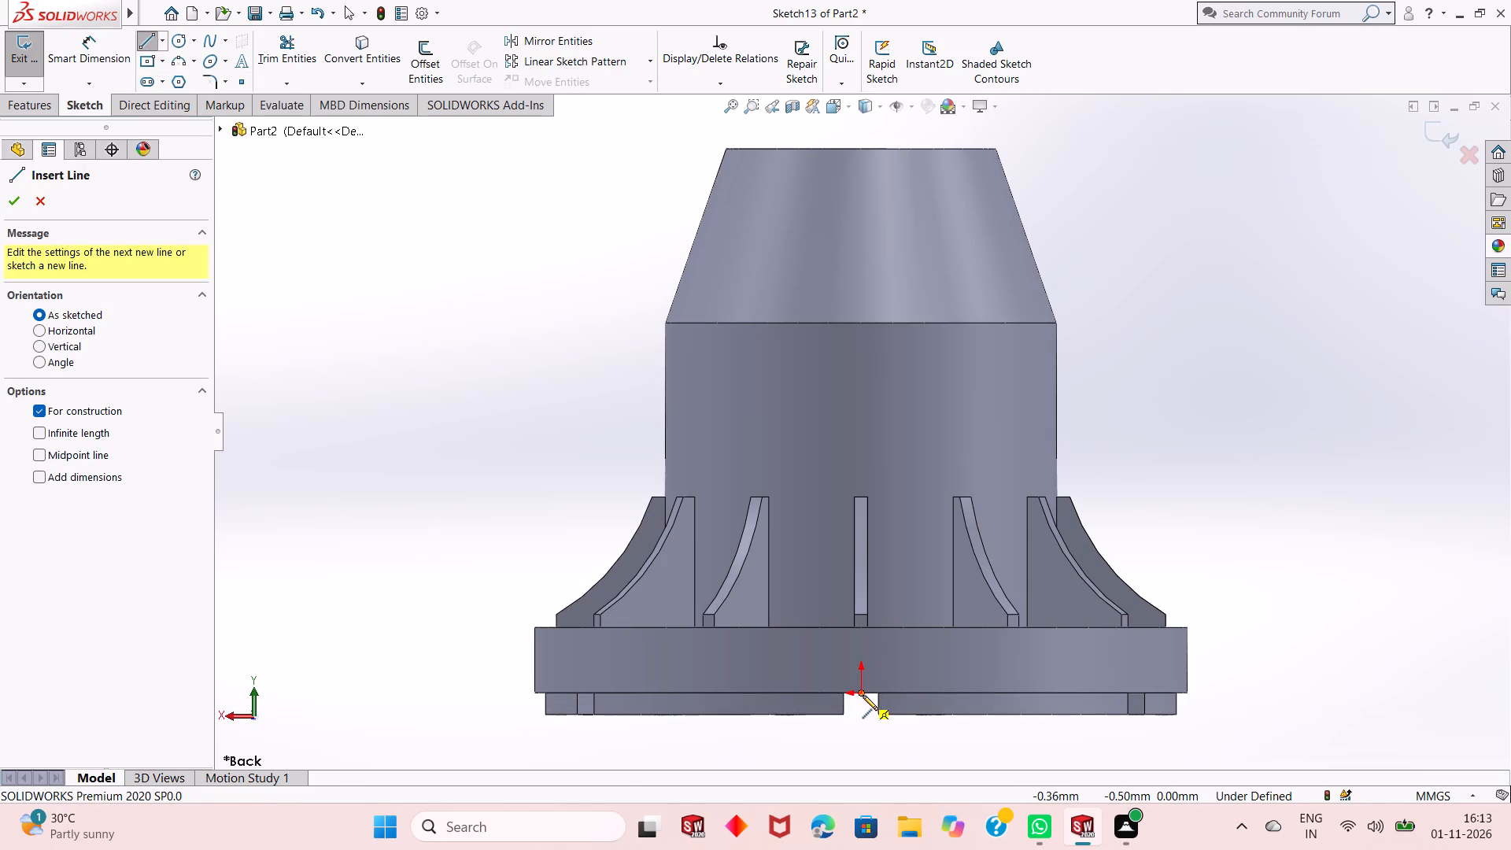
{"action": "key", "text": "ctrl+8"}
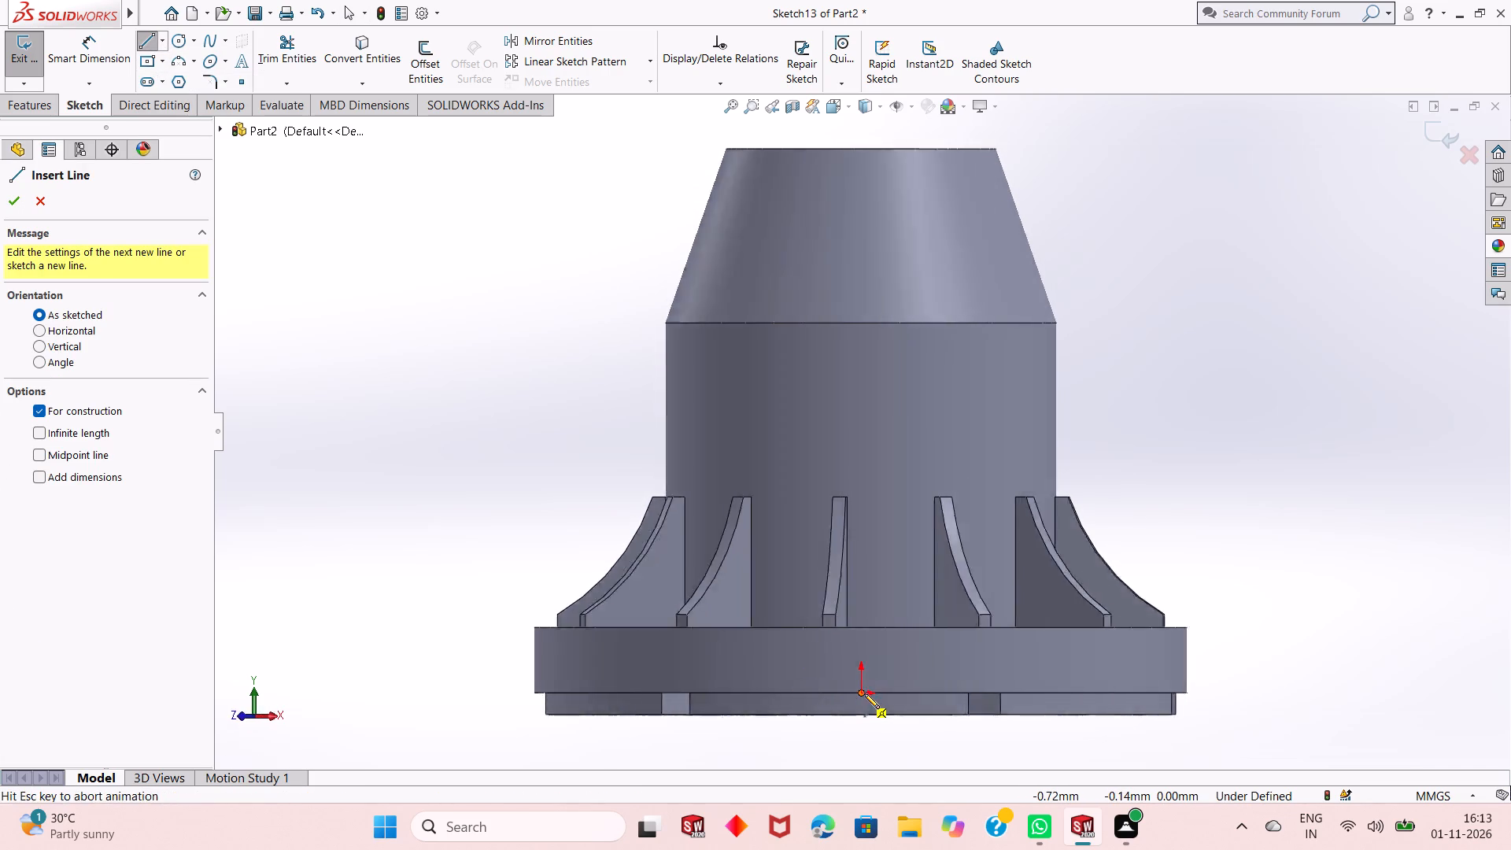
{"action": "left_click", "coordinate": [864, 693]}
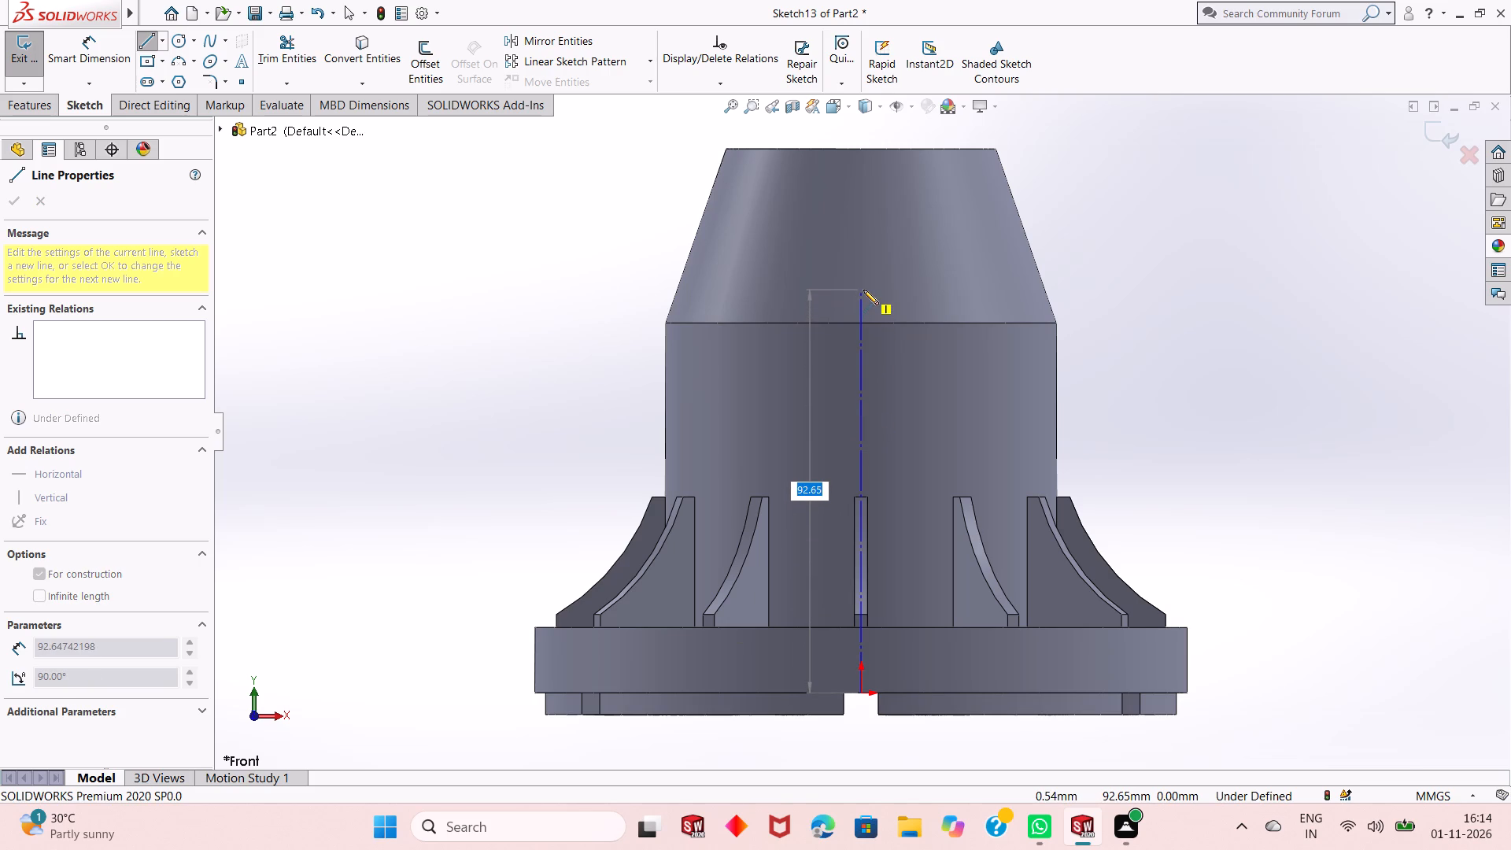
{"action": "left_click", "coordinate": [863, 295]}
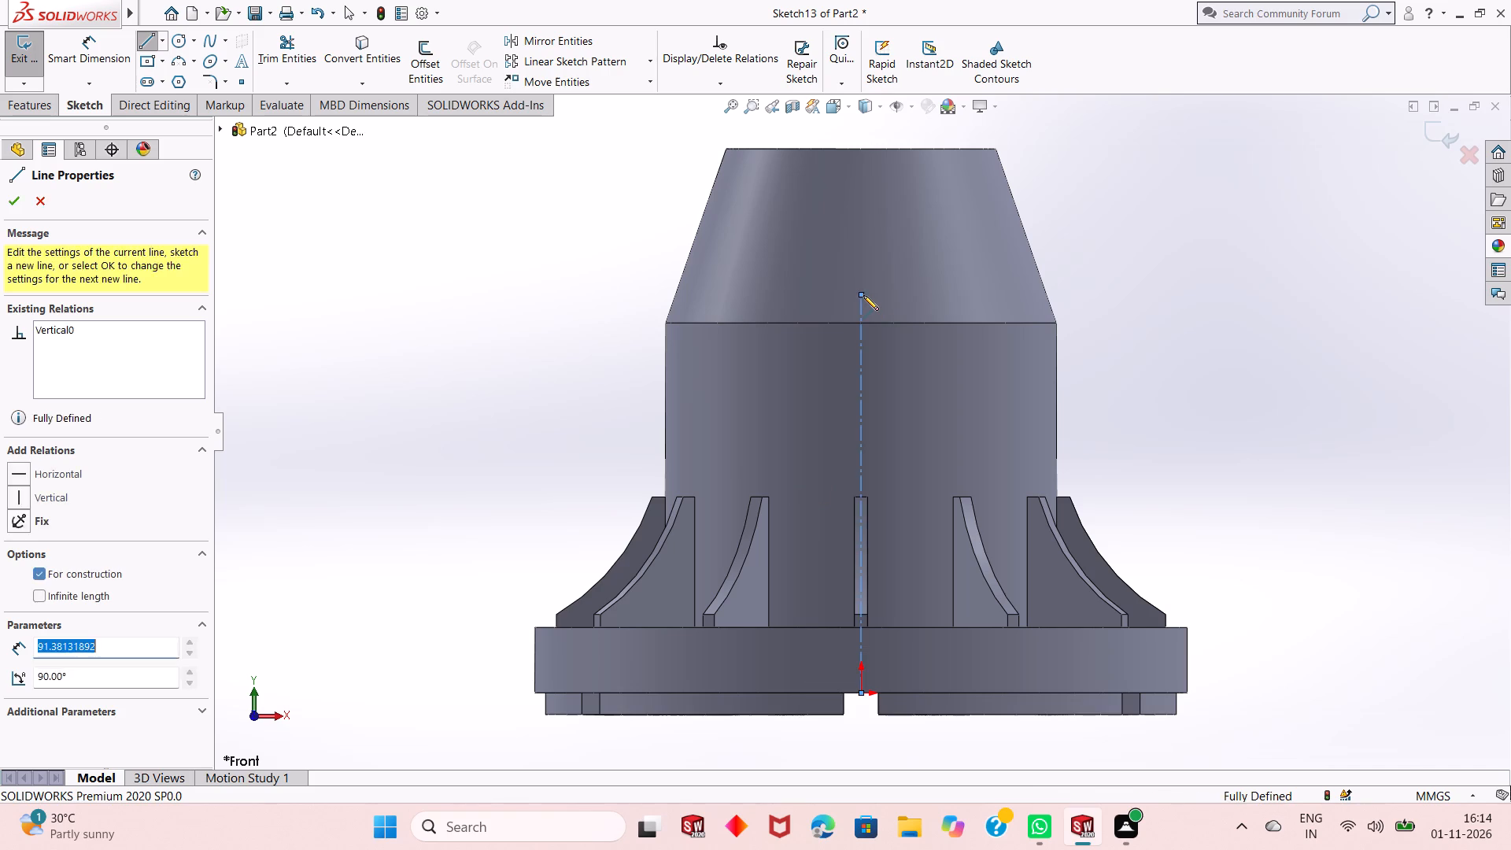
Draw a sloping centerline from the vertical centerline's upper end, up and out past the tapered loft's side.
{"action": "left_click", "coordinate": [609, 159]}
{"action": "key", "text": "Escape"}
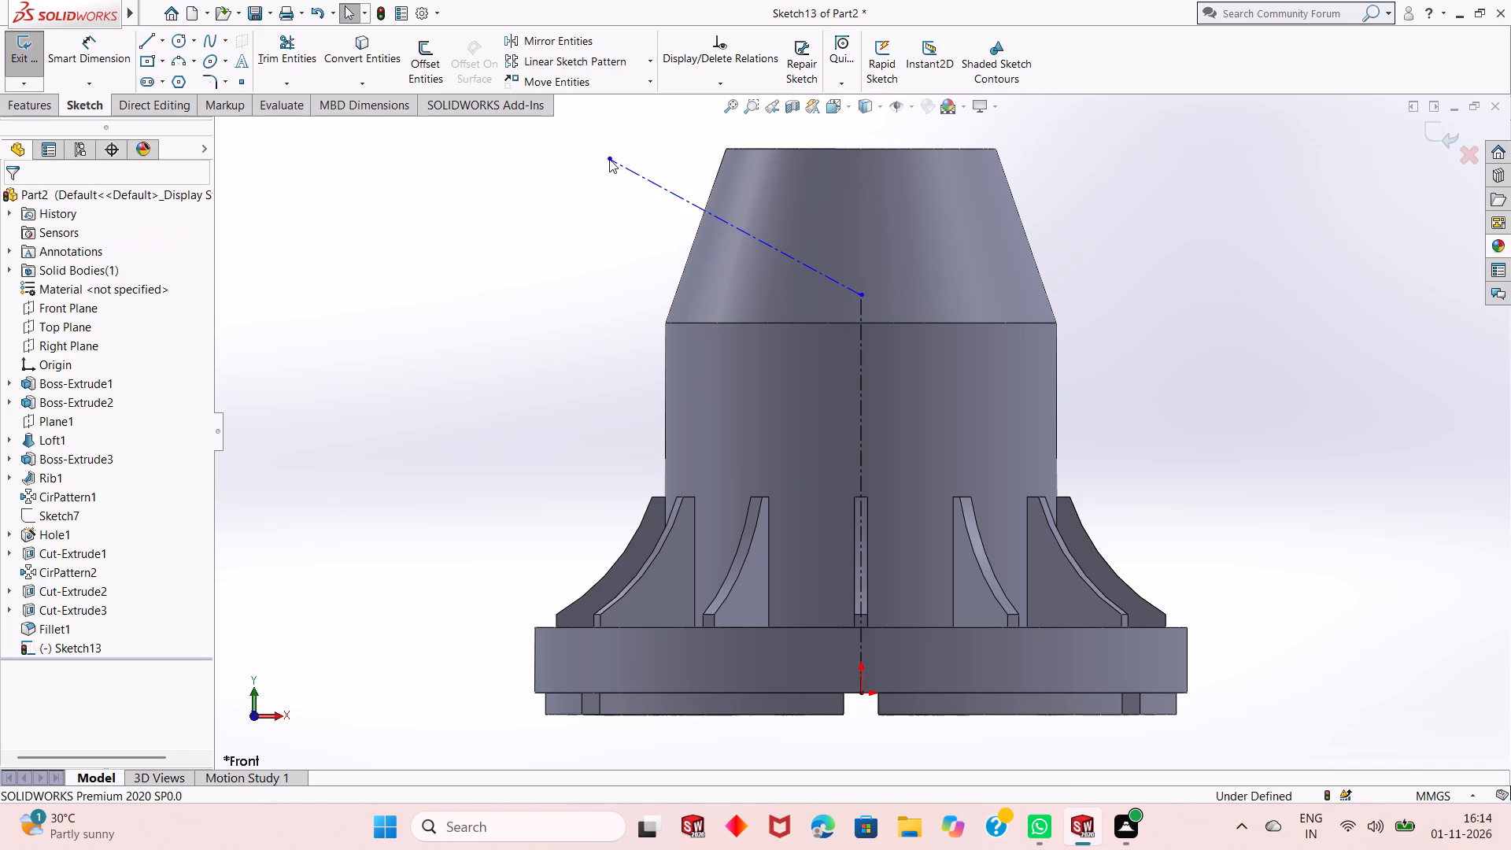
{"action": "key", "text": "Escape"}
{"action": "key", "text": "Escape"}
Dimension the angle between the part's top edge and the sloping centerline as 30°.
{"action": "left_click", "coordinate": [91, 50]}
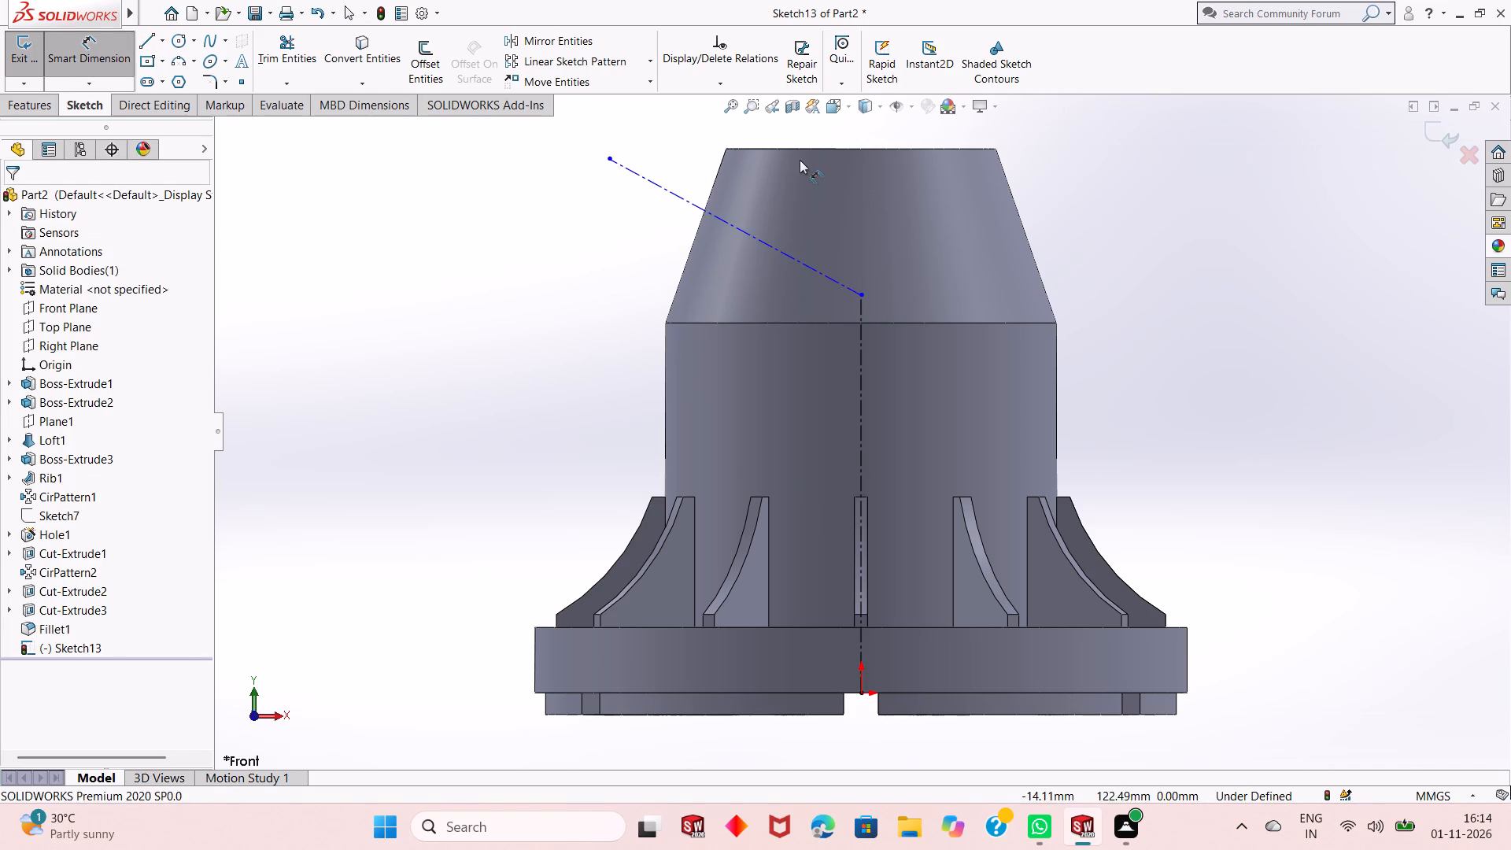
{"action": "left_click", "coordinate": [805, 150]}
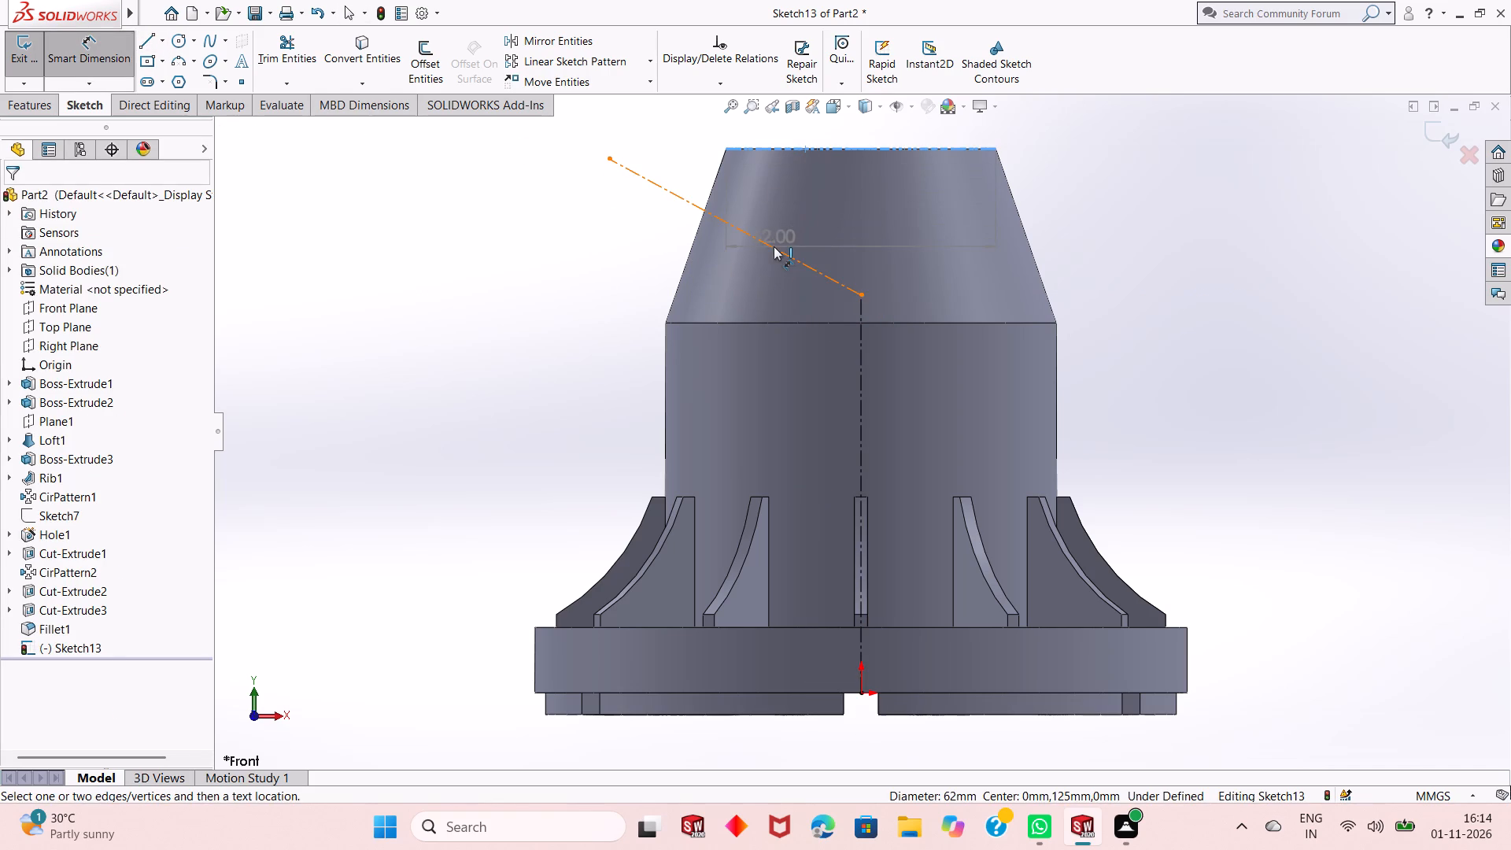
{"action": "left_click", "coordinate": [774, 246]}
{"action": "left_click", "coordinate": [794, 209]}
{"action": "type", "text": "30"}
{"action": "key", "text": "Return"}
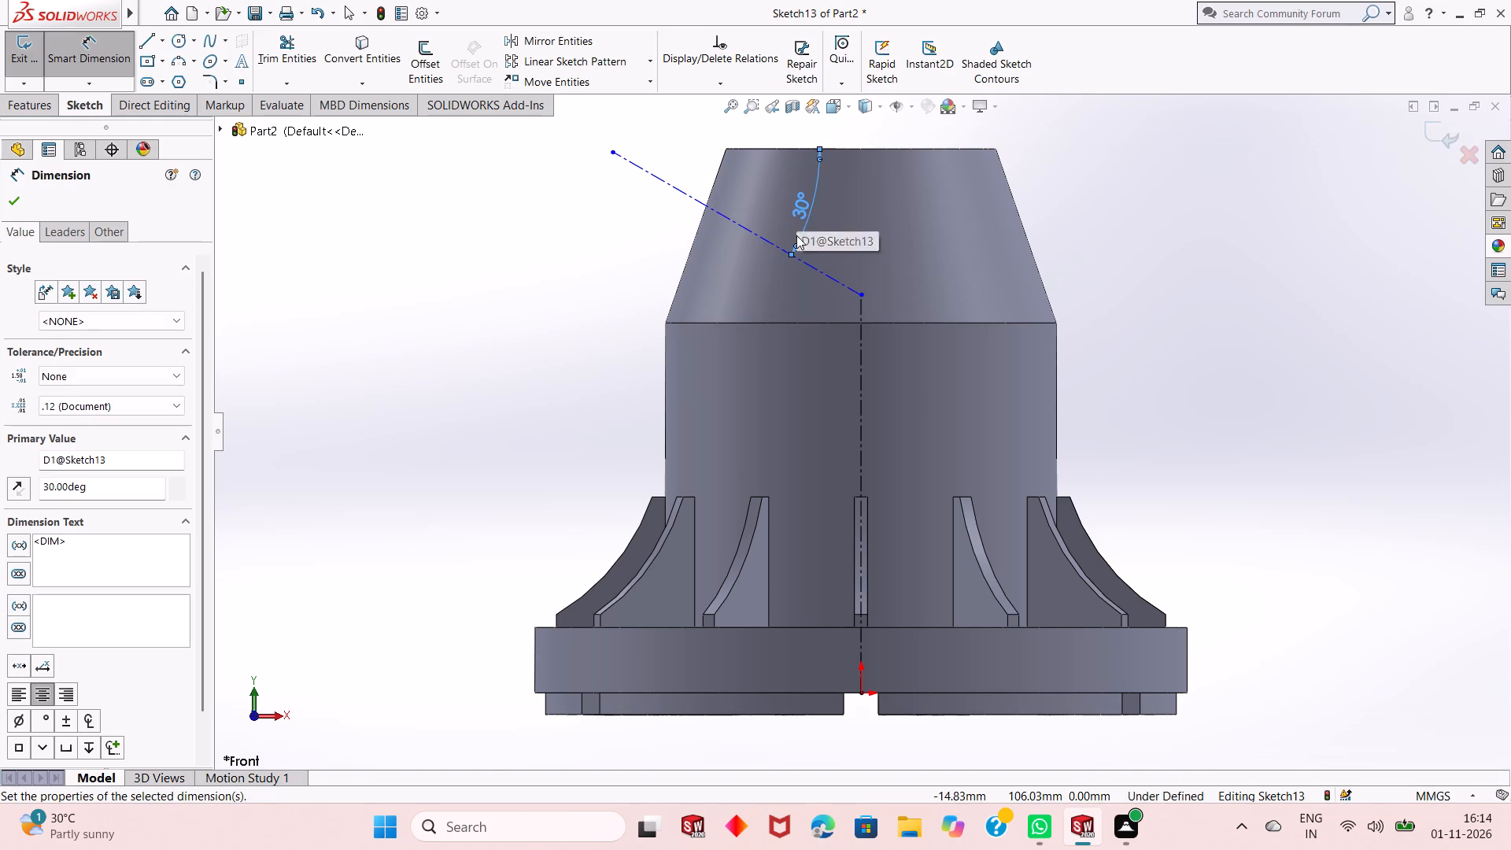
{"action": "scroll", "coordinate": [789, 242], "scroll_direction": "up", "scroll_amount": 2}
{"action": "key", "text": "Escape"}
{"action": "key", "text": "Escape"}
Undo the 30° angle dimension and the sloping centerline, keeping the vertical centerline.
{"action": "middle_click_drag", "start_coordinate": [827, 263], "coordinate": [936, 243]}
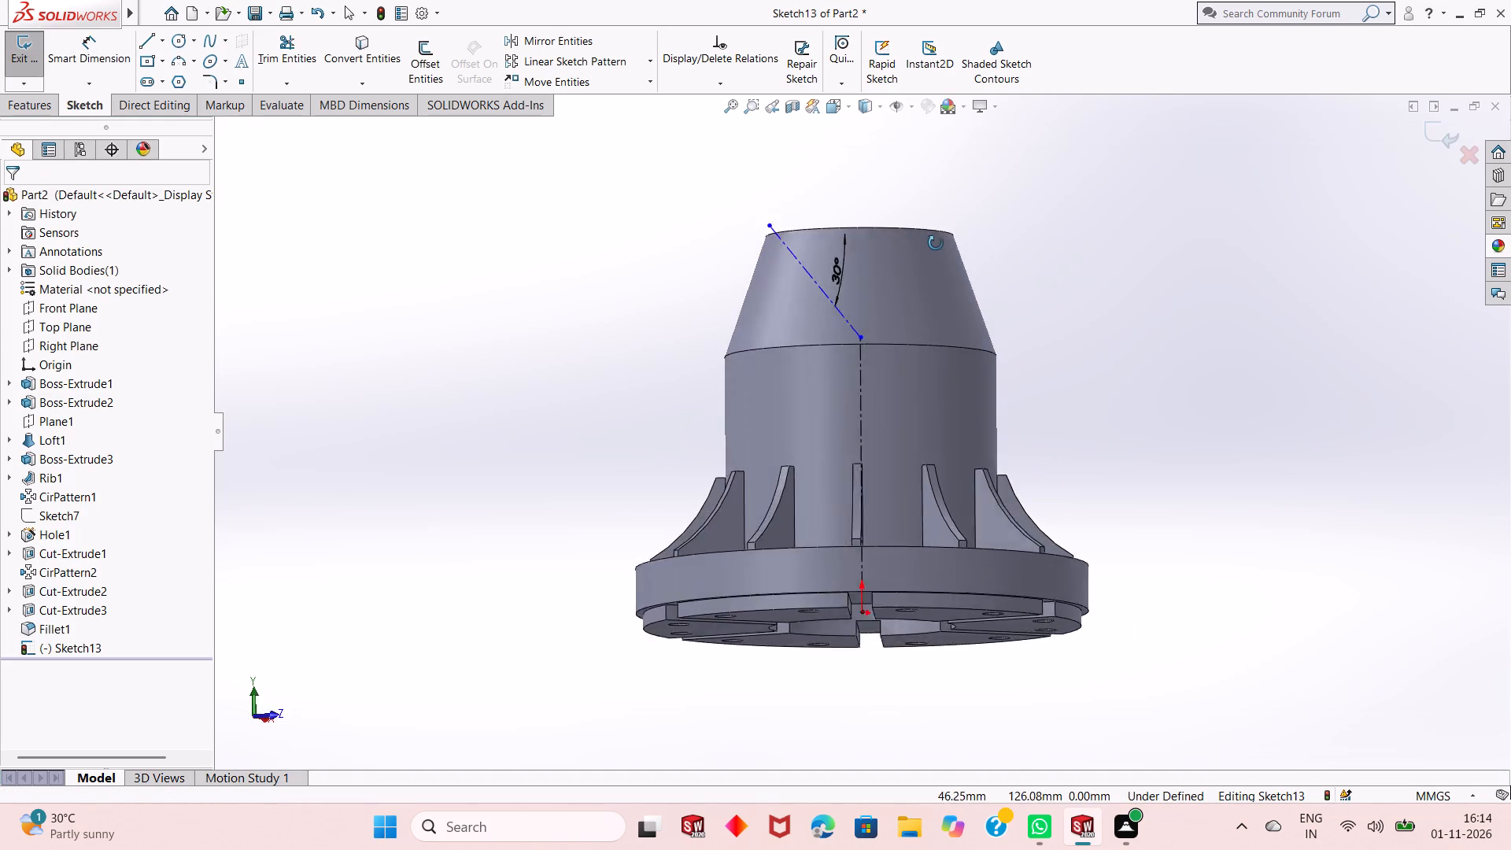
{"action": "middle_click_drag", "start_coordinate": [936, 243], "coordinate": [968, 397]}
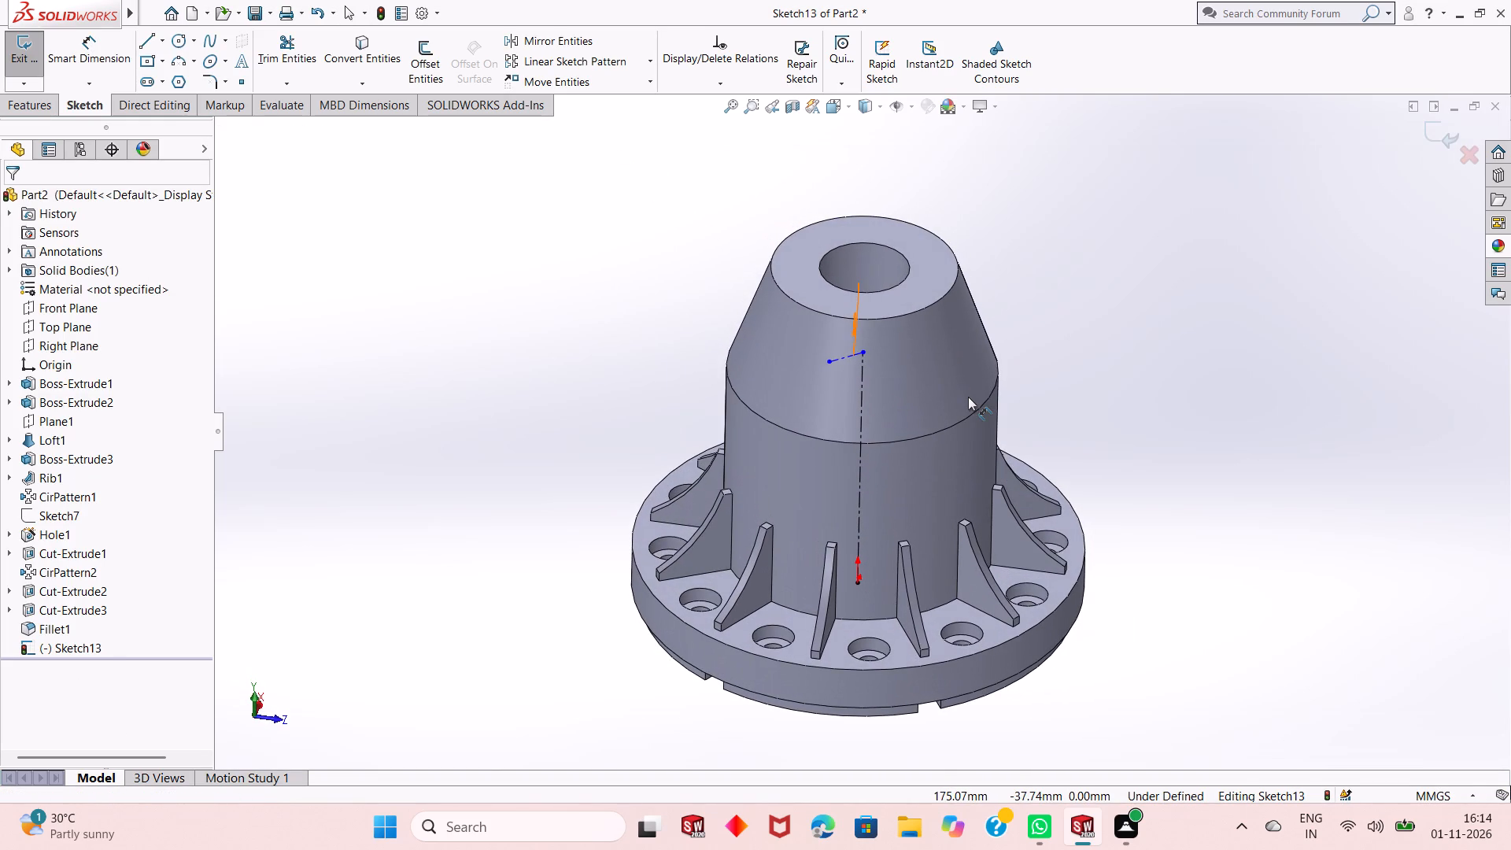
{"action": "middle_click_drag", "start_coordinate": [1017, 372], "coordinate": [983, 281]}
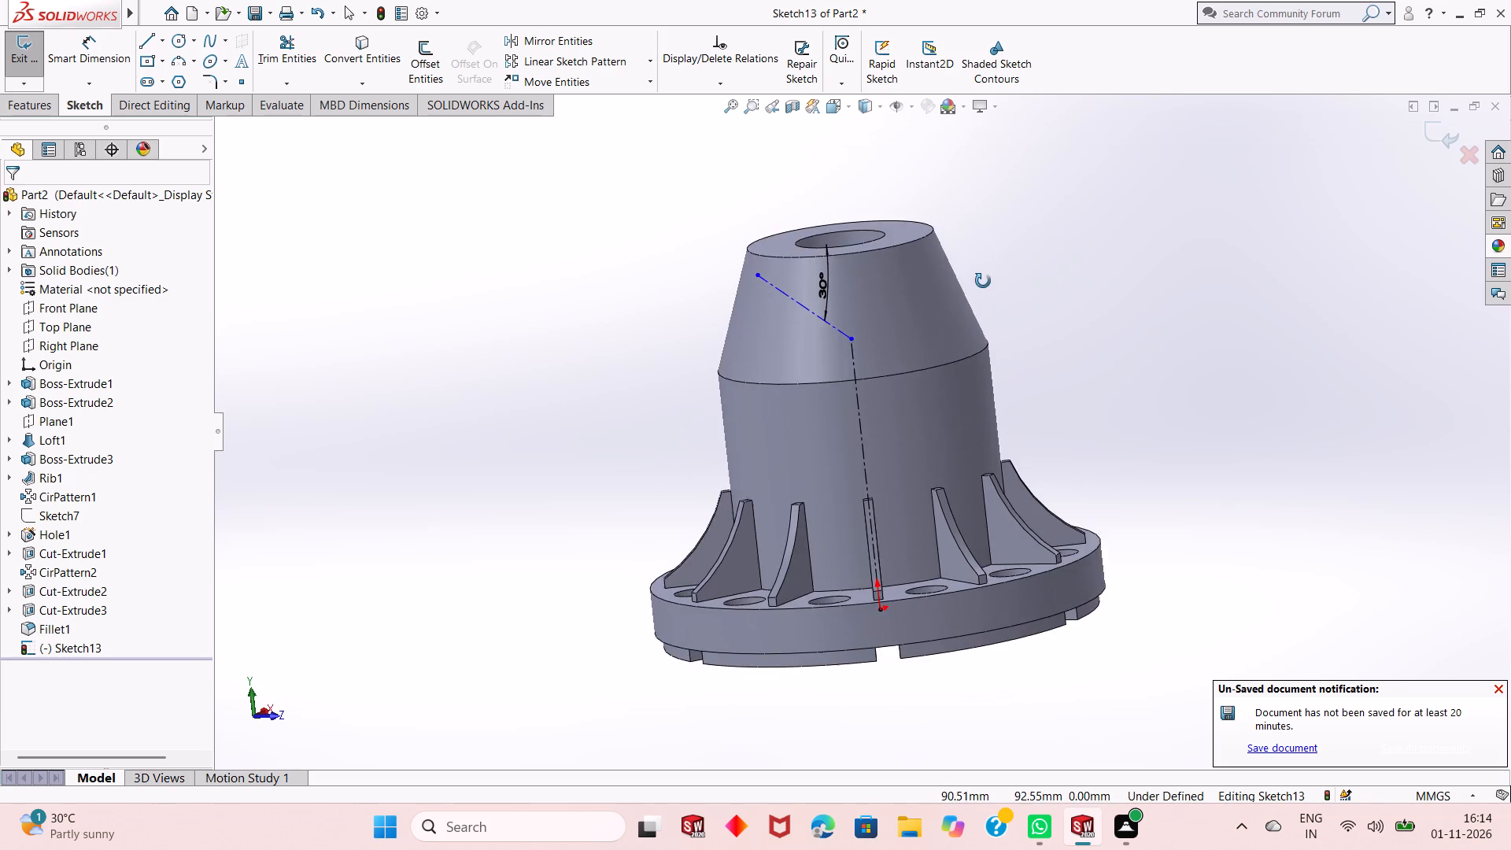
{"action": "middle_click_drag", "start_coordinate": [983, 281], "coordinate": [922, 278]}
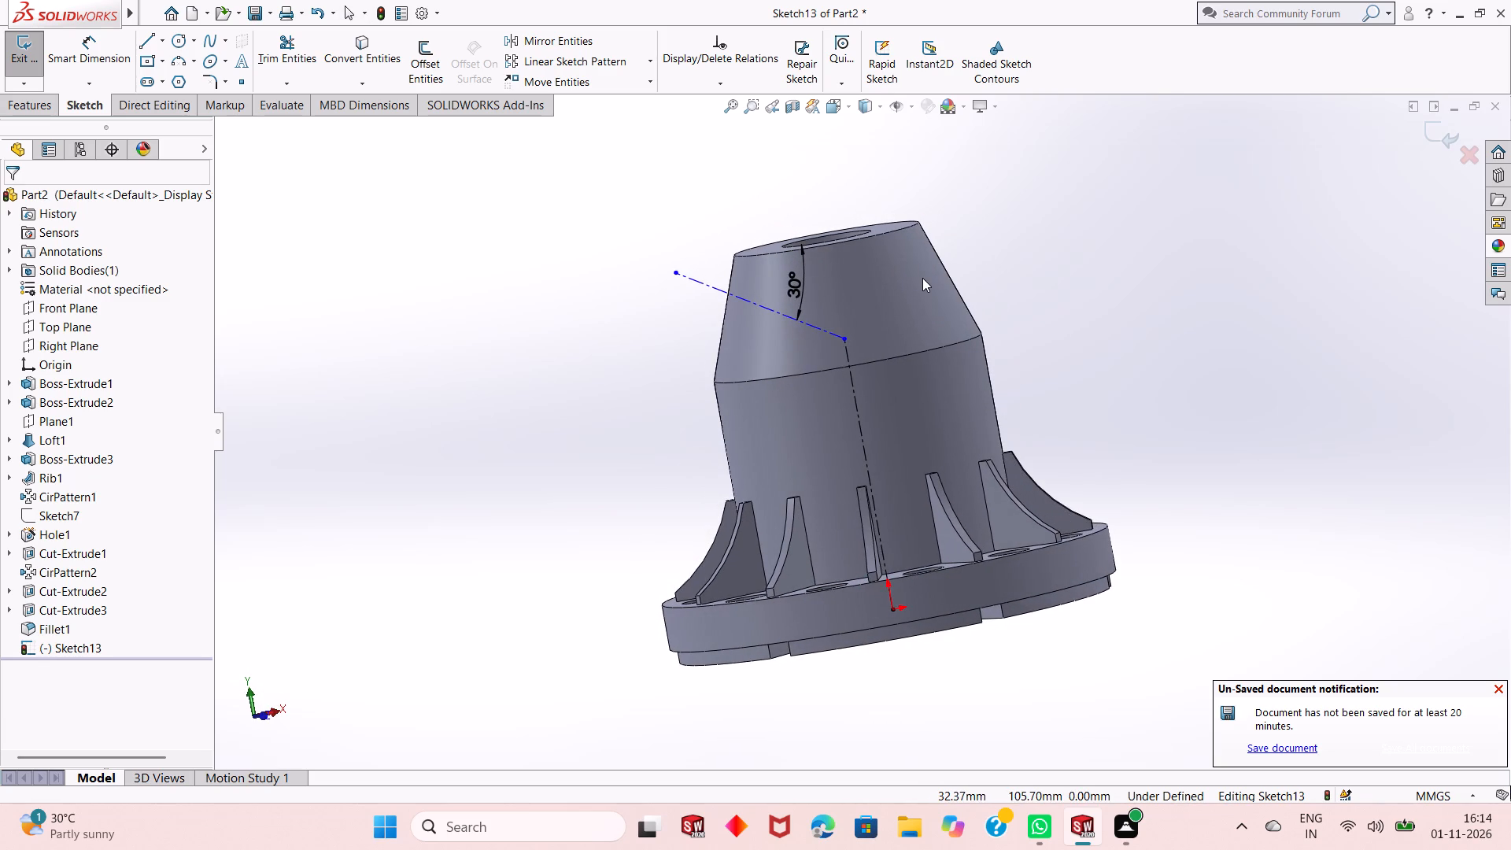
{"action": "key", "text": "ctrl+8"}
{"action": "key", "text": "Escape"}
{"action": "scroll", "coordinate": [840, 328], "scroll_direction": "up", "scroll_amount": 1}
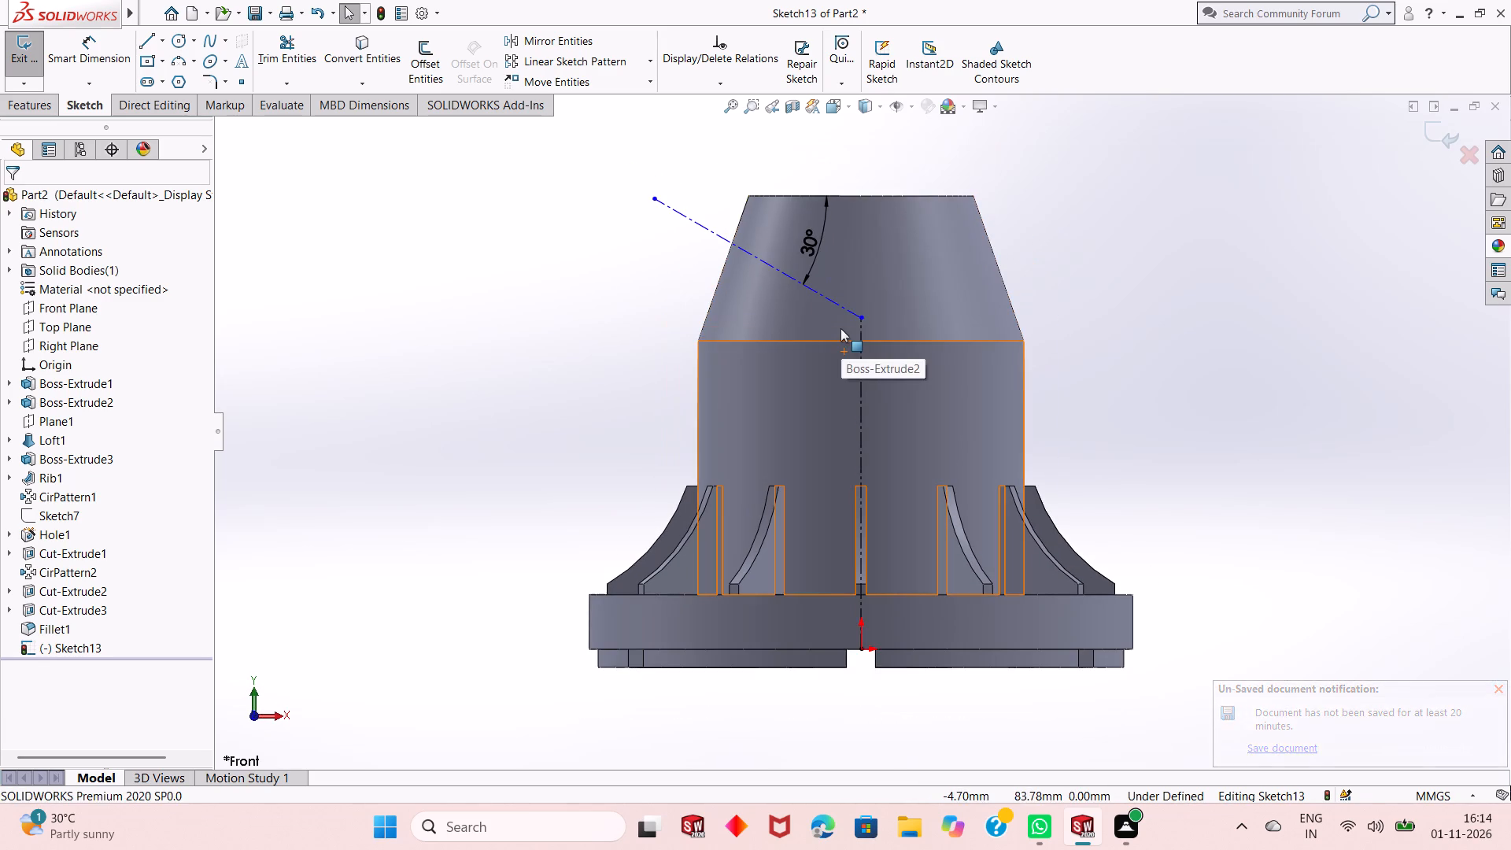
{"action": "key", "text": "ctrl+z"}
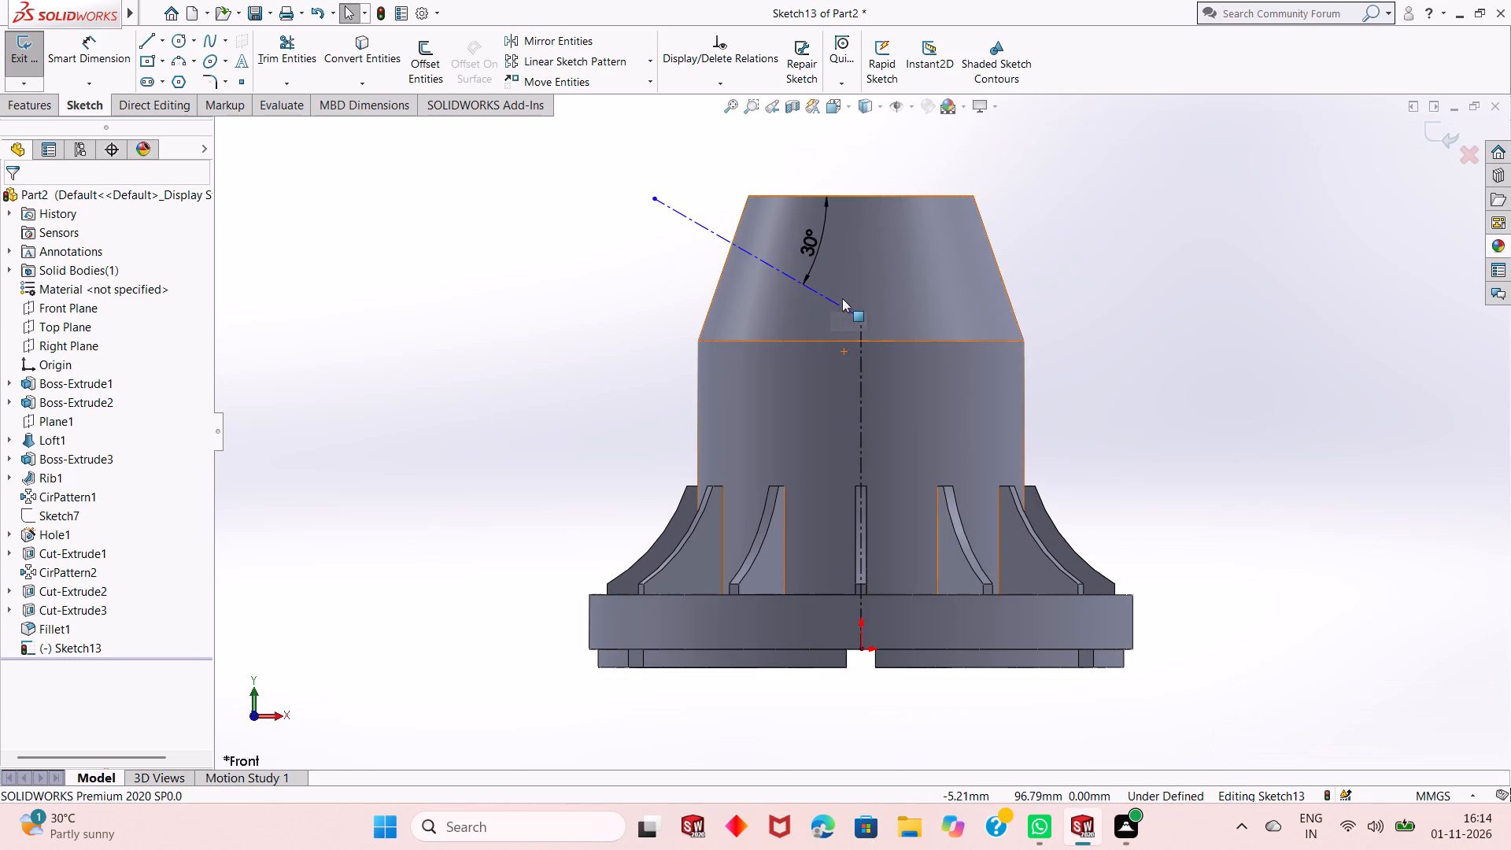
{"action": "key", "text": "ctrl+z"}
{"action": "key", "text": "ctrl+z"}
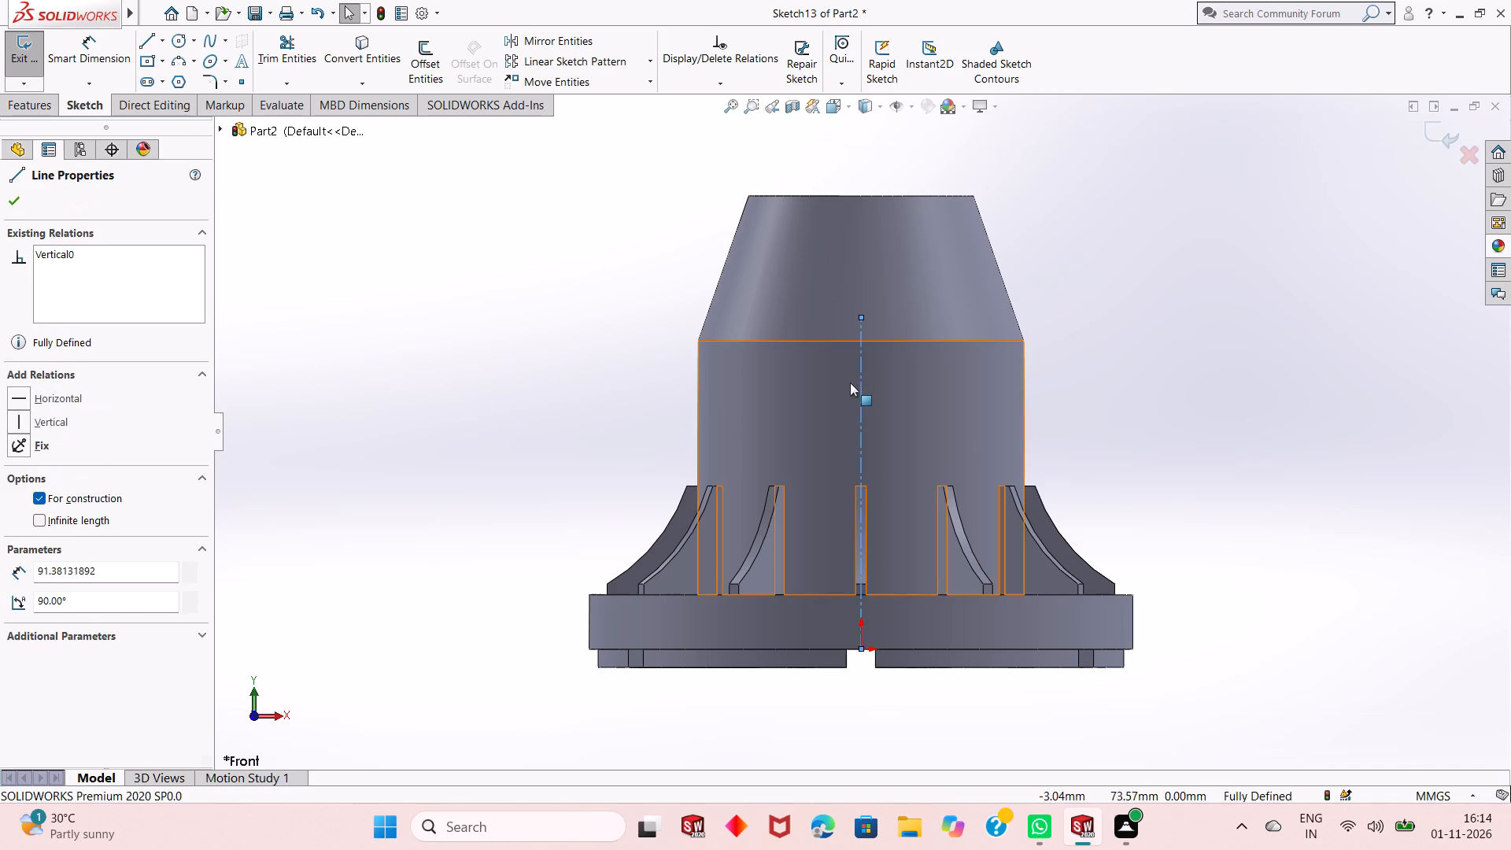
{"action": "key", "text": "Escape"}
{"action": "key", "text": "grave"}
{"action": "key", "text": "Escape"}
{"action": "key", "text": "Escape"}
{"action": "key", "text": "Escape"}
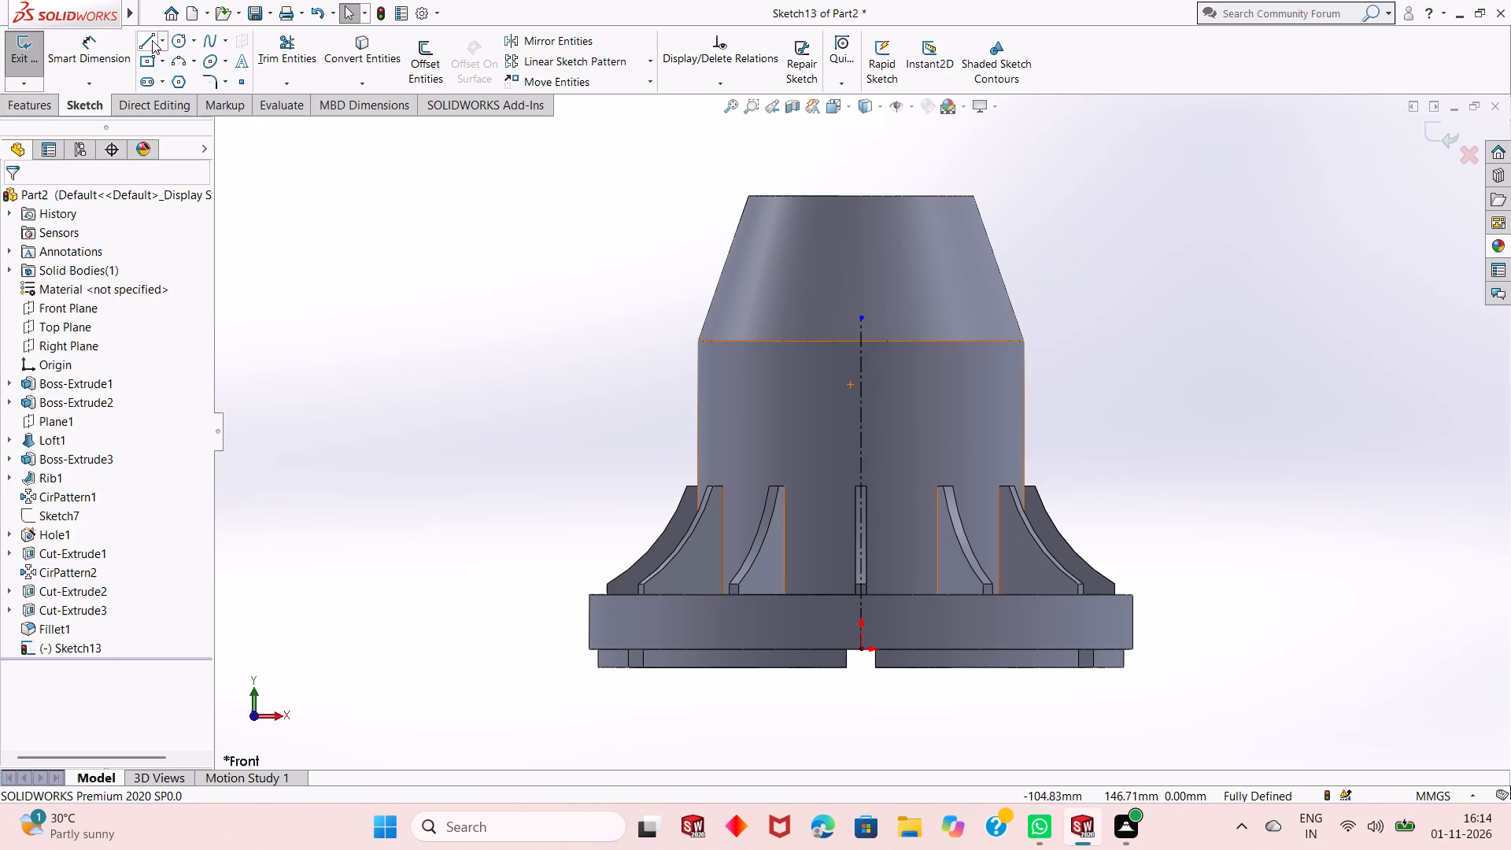
Draw a sloping centerline about 62 mm long from the vertical centerline's upper end, up and out past the loft's side.
{"action": "left_click", "coordinate": [163, 42]}
{"action": "left_click", "coordinate": [168, 81]}
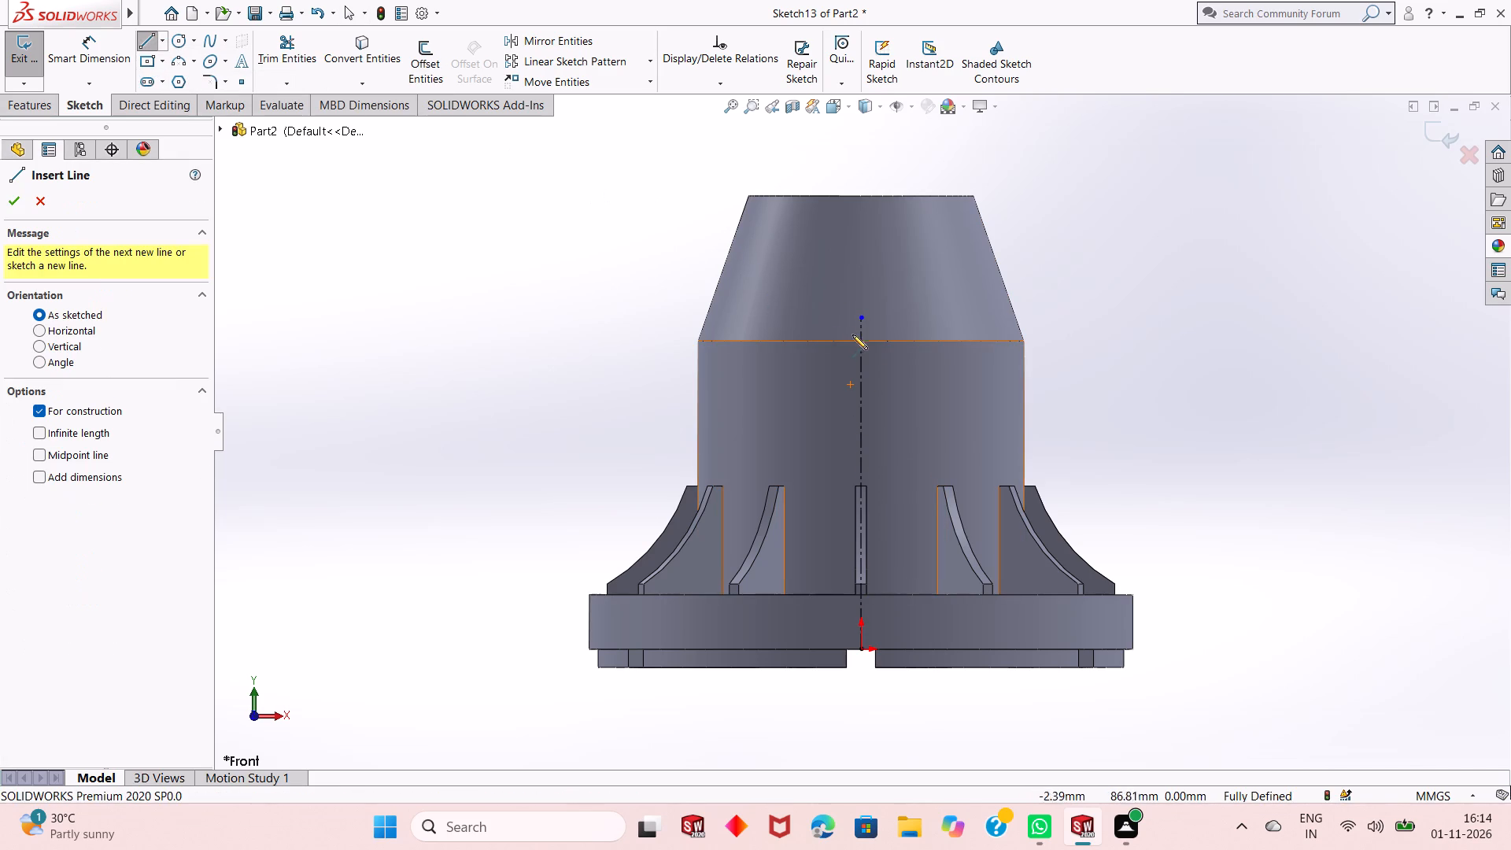
{"action": "left_click", "coordinate": [859, 317]}
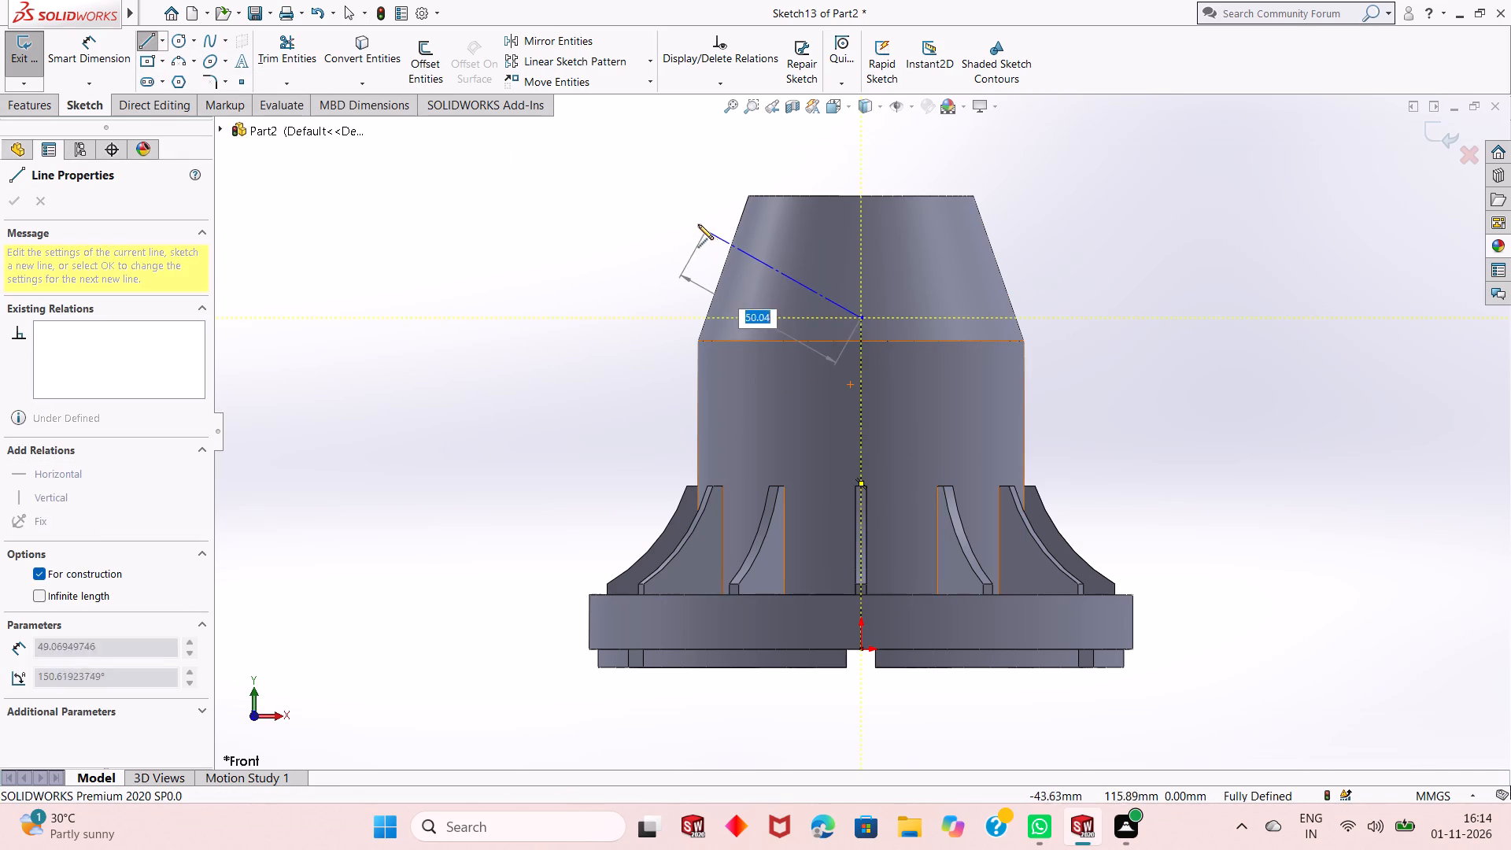
{"action": "left_click", "coordinate": [663, 209]}
{"action": "key", "text": "Escape"}
{"action": "key", "text": "Escape"}
{"action": "key", "text": "Escape"}
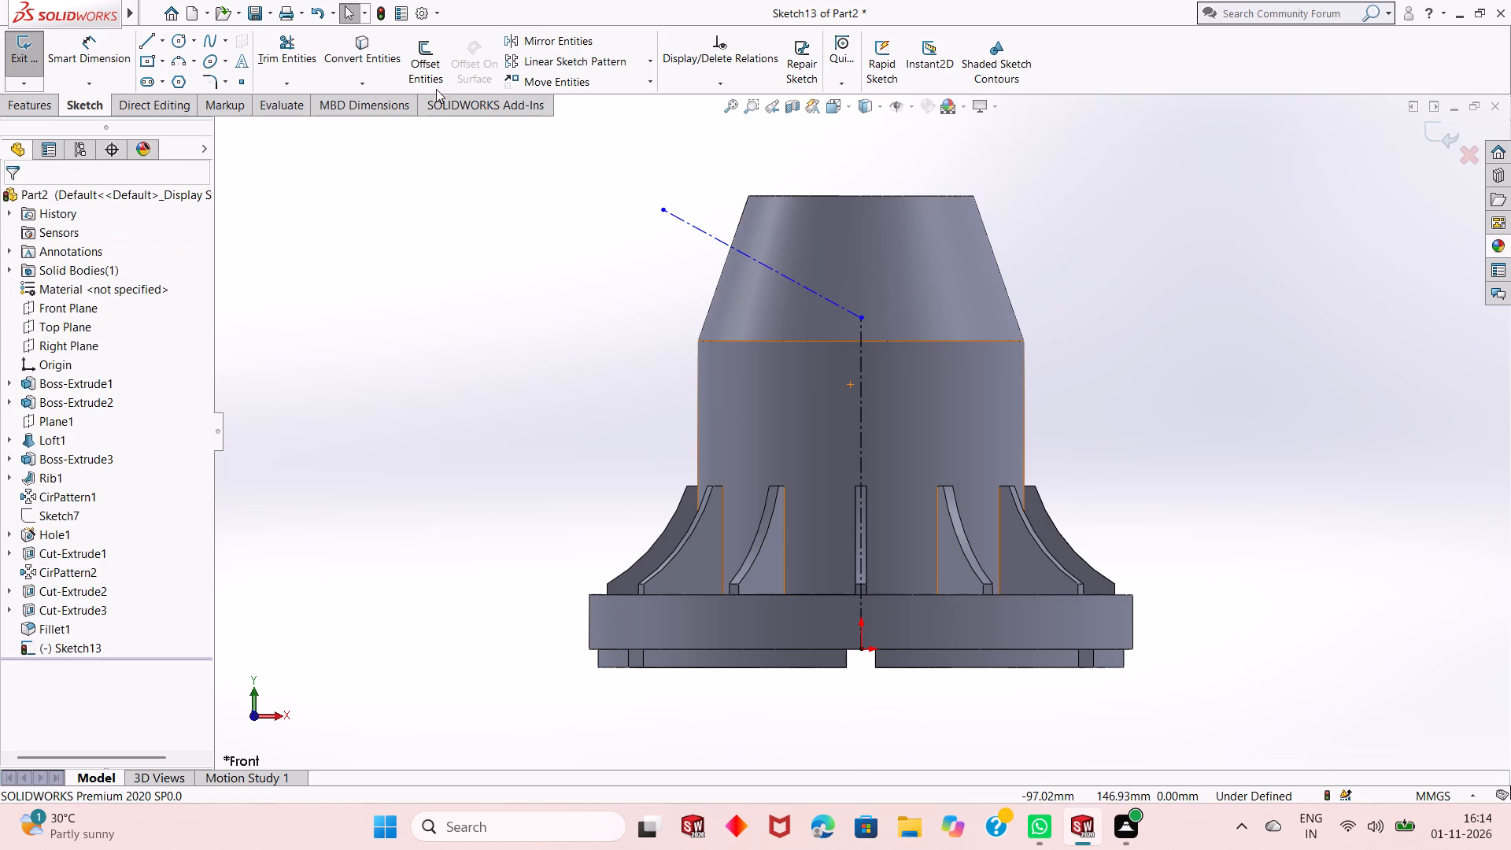
Dimension the angle between the sloping centerline and the part's top edge as 30°.
{"action": "left_click", "coordinate": [98, 44]}
{"action": "left_click", "coordinate": [833, 303]}
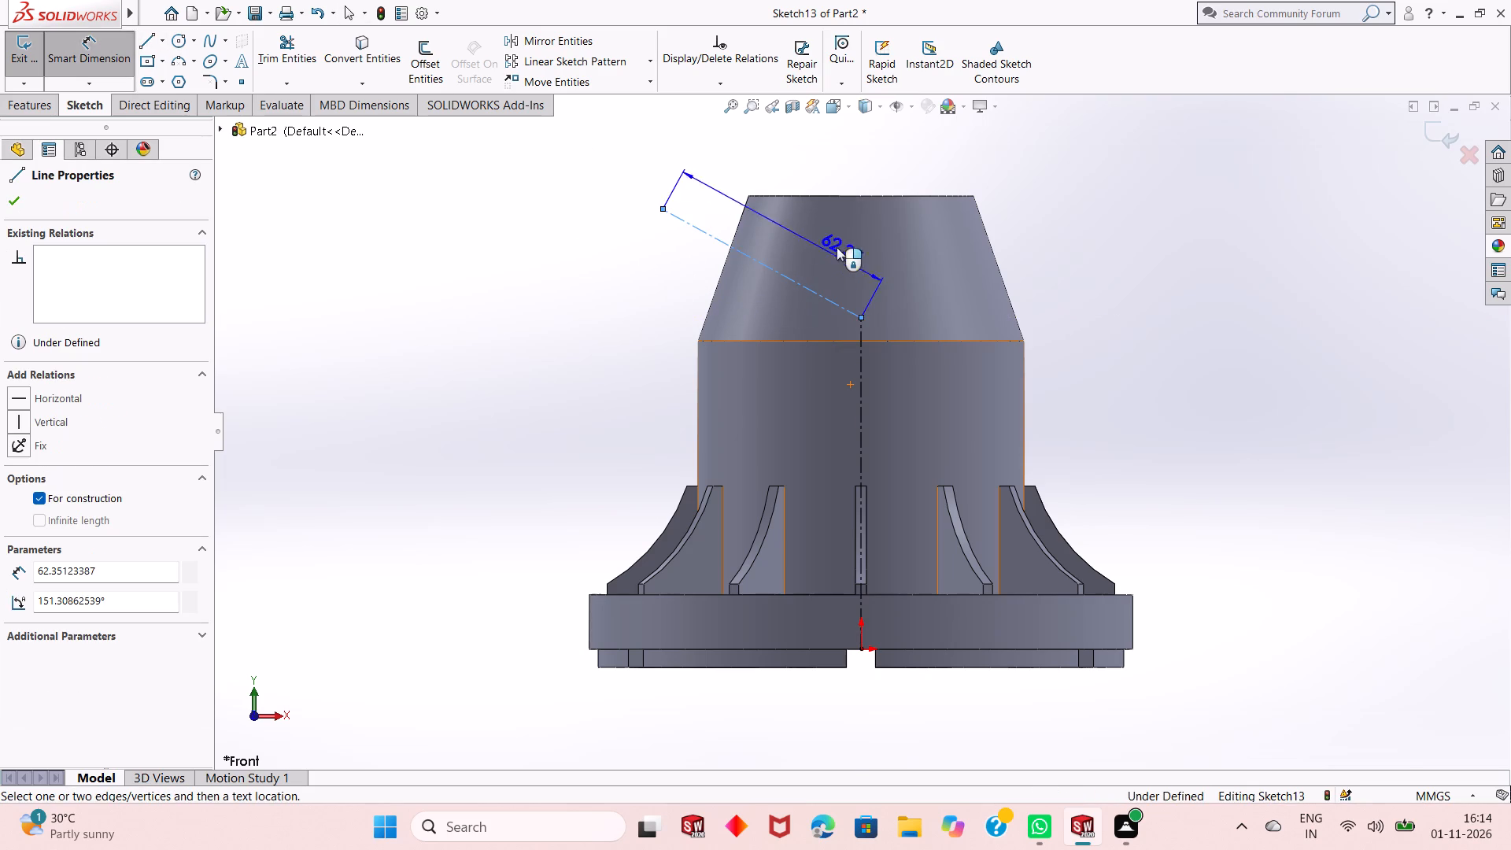
{"action": "left_click", "coordinate": [853, 198]}
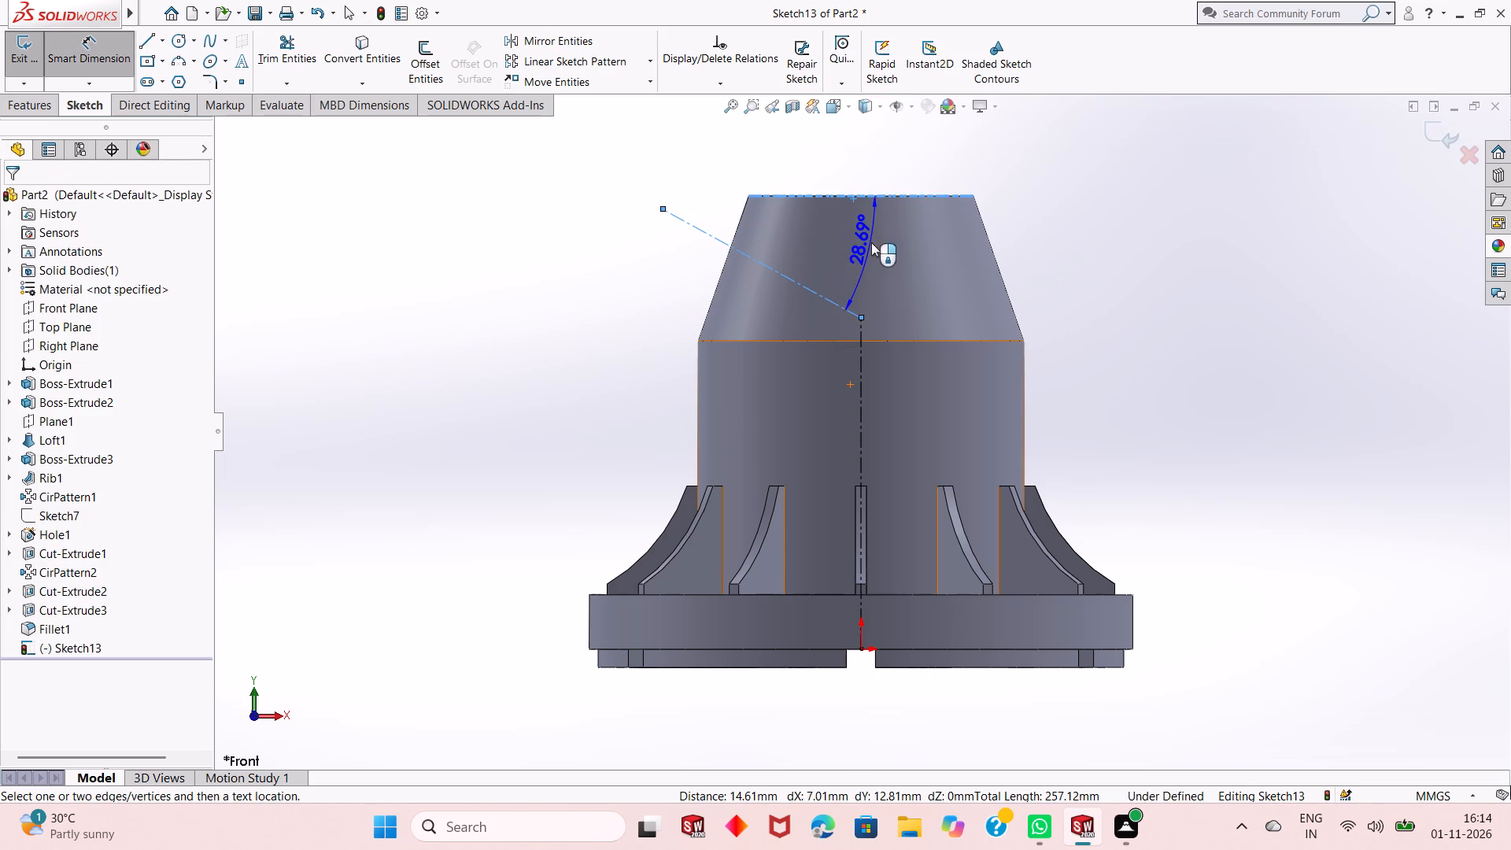
{"action": "left_click", "coordinate": [871, 242]}
{"action": "type", "text": "30"}
{"action": "key", "text": "Return"}
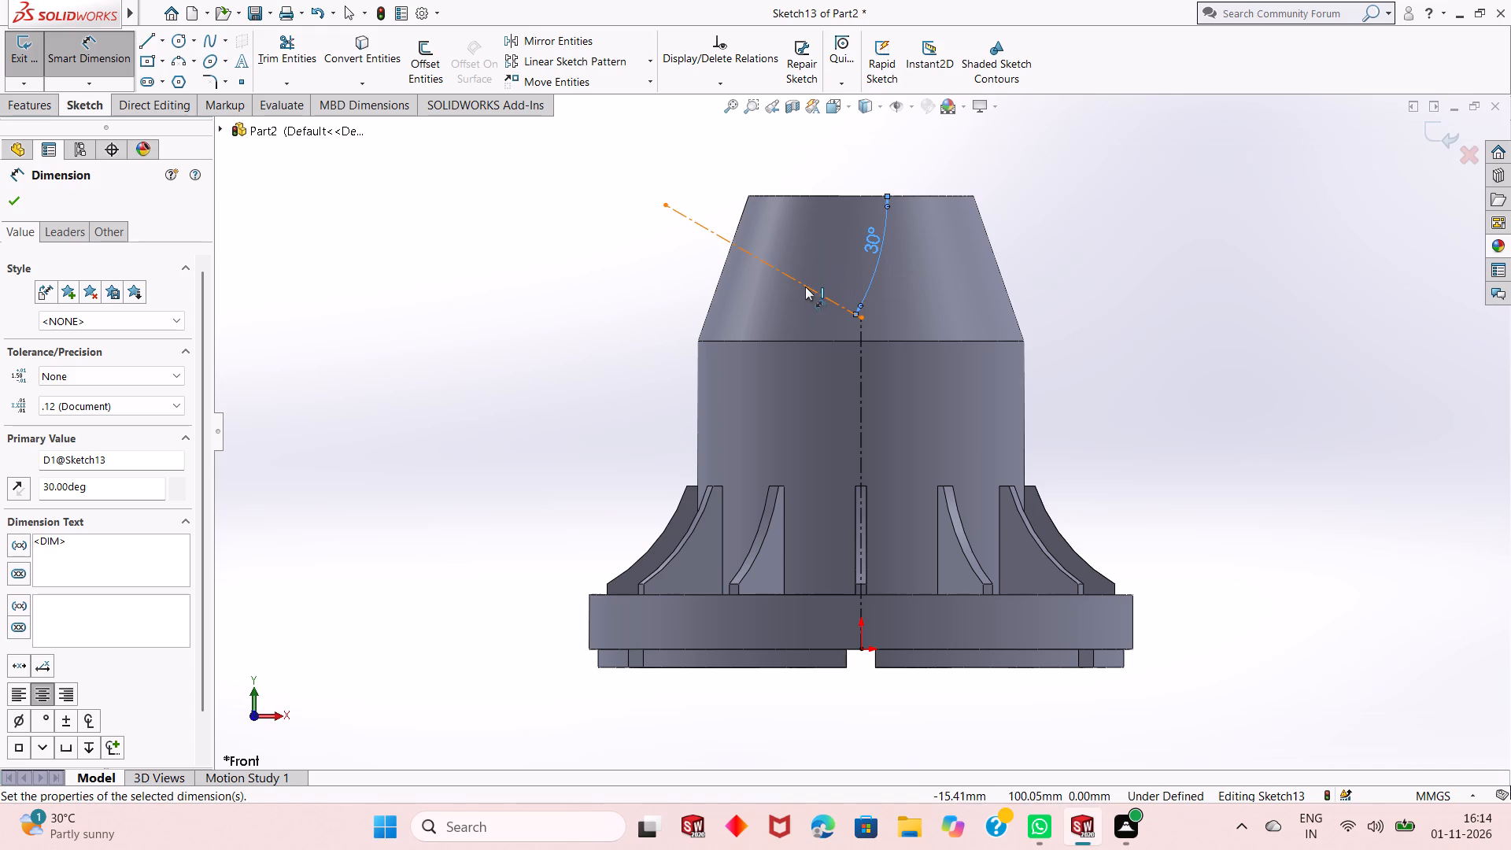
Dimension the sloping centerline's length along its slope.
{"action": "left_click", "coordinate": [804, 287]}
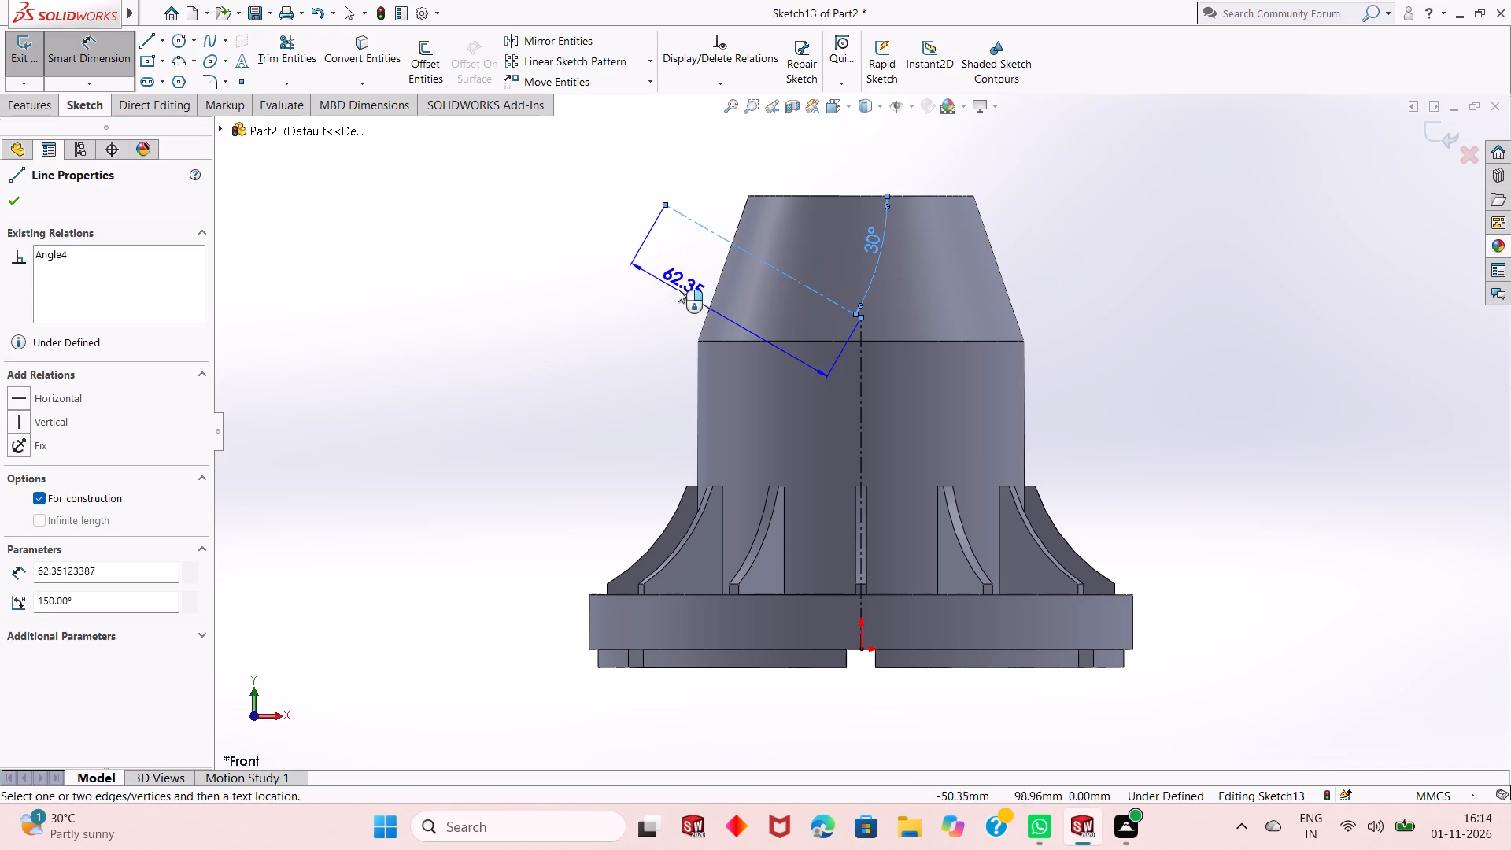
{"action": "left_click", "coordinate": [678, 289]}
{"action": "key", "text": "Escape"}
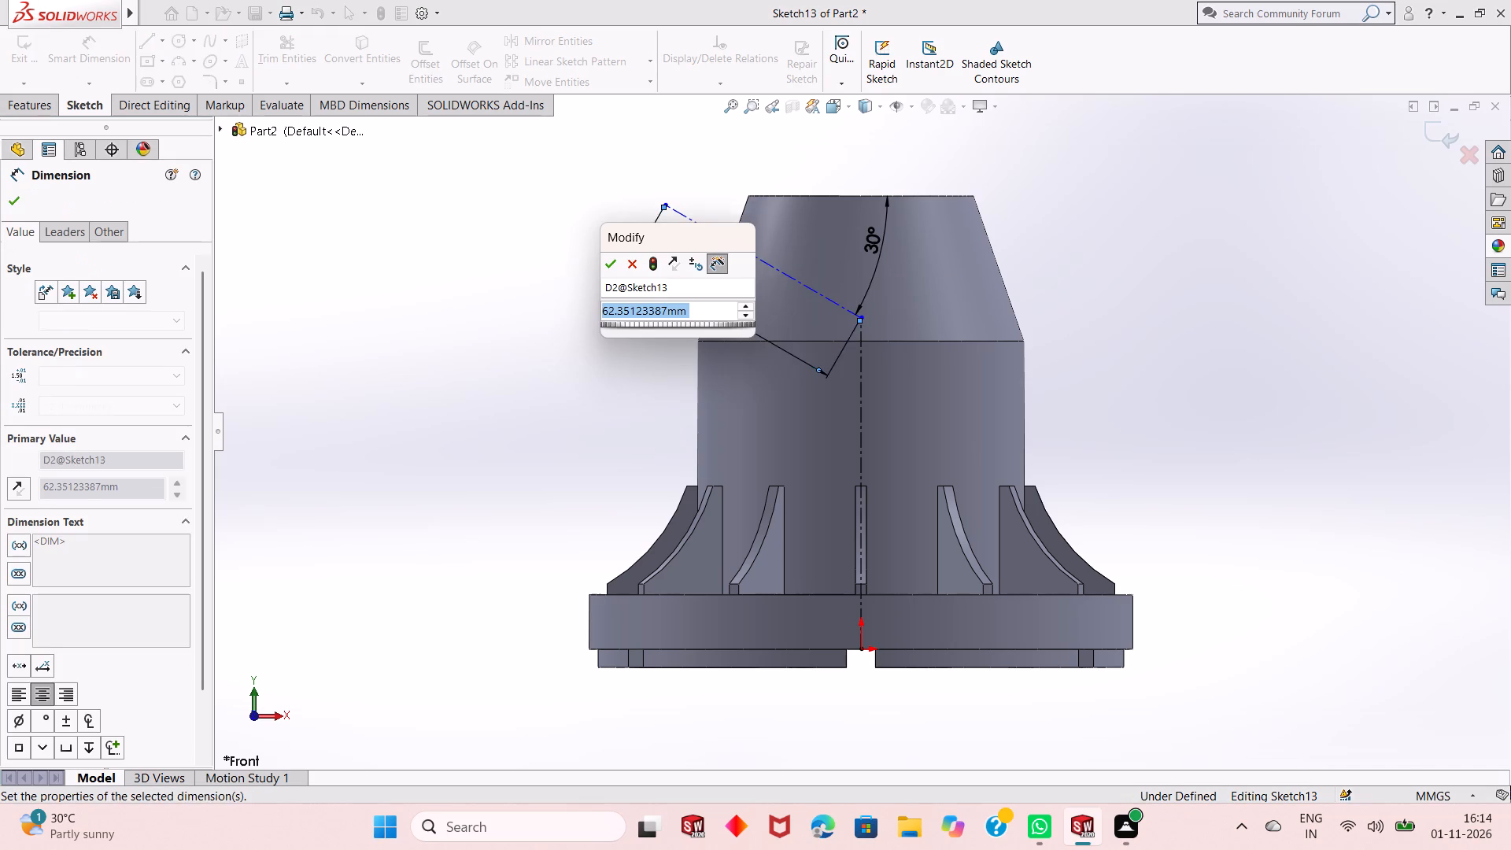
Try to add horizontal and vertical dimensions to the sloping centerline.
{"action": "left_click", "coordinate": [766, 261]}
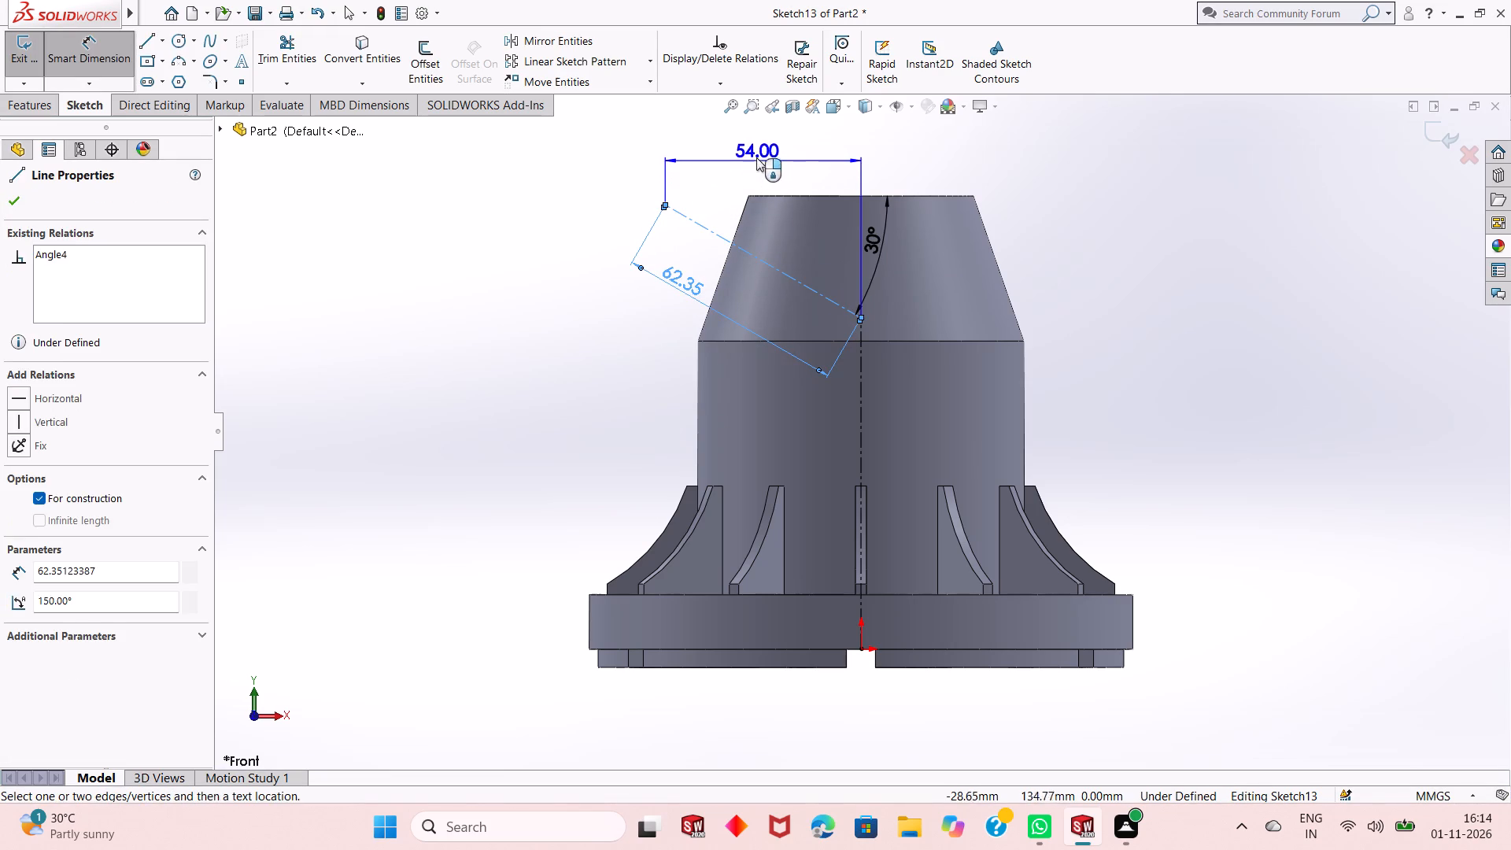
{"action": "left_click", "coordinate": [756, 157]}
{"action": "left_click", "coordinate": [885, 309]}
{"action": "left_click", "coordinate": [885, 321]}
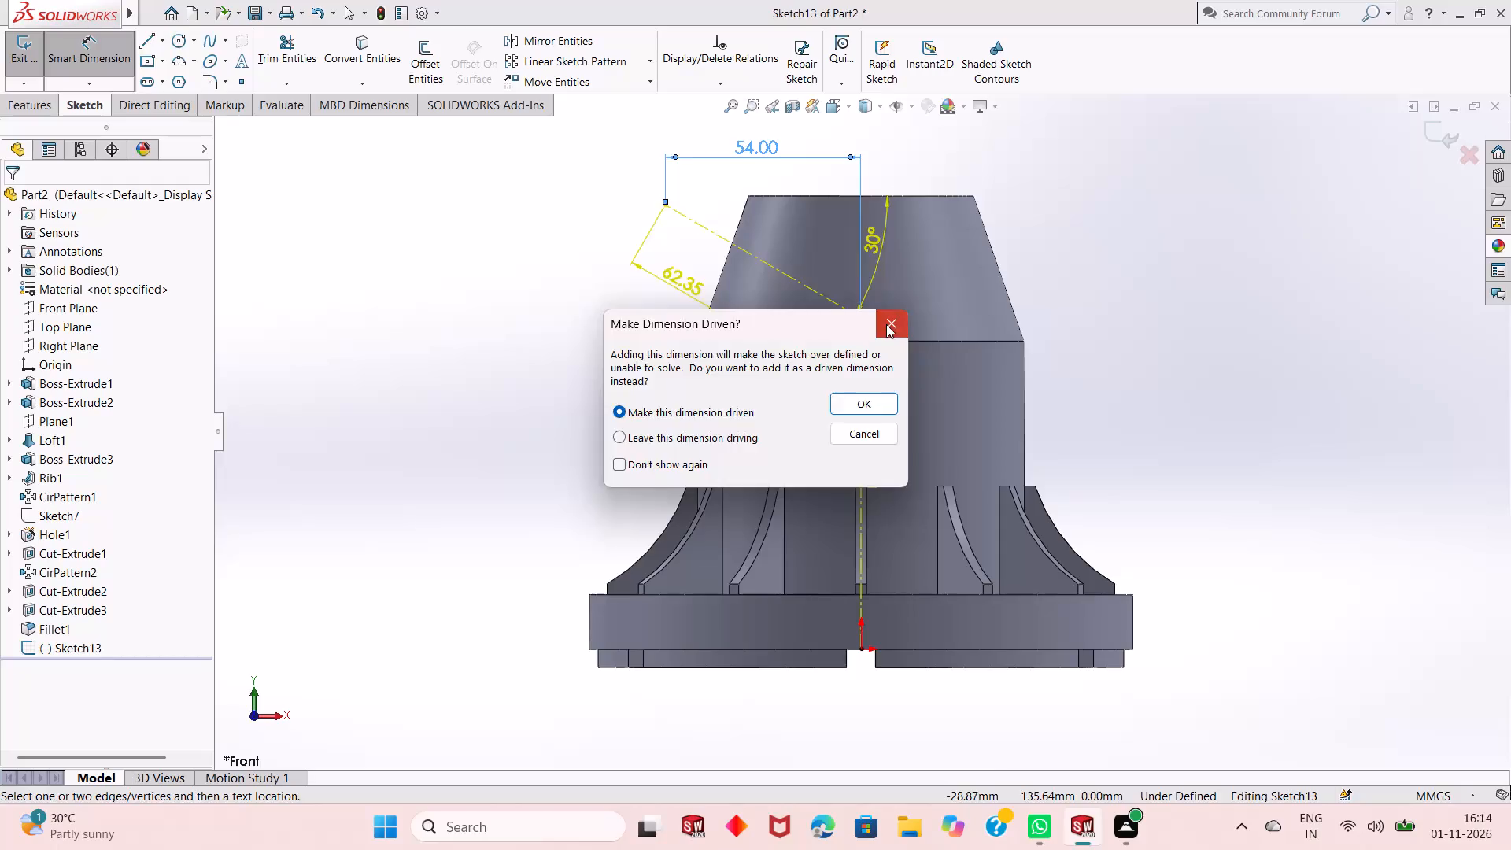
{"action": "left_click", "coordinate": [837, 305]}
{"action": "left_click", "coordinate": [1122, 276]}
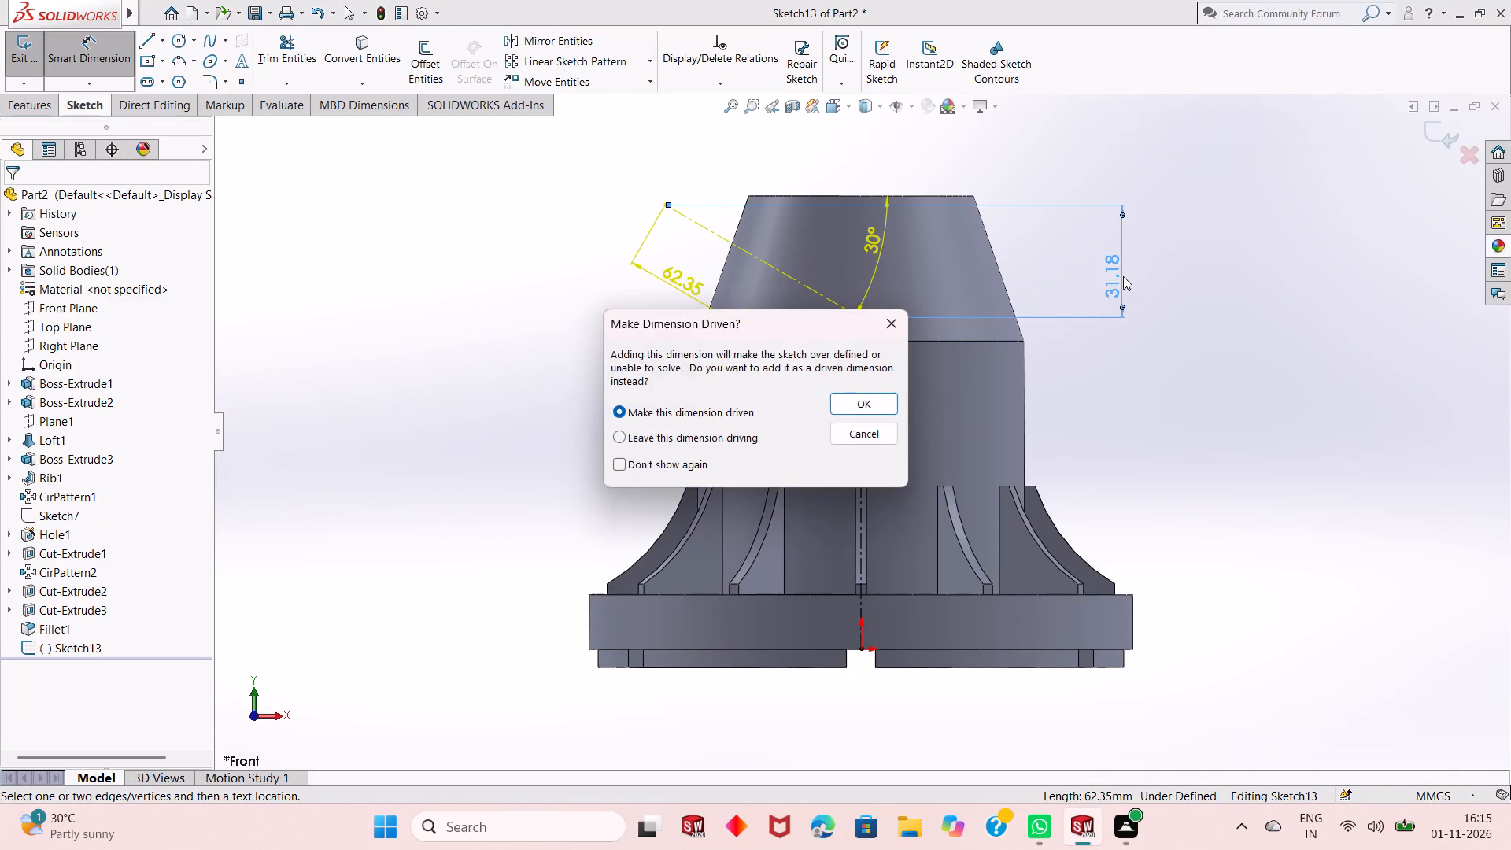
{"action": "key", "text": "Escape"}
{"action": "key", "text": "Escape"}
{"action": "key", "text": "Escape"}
Undo the sloping centerline's added length dimensions and its 30° angle value.
{"action": "key", "text": "ctrl+z"}
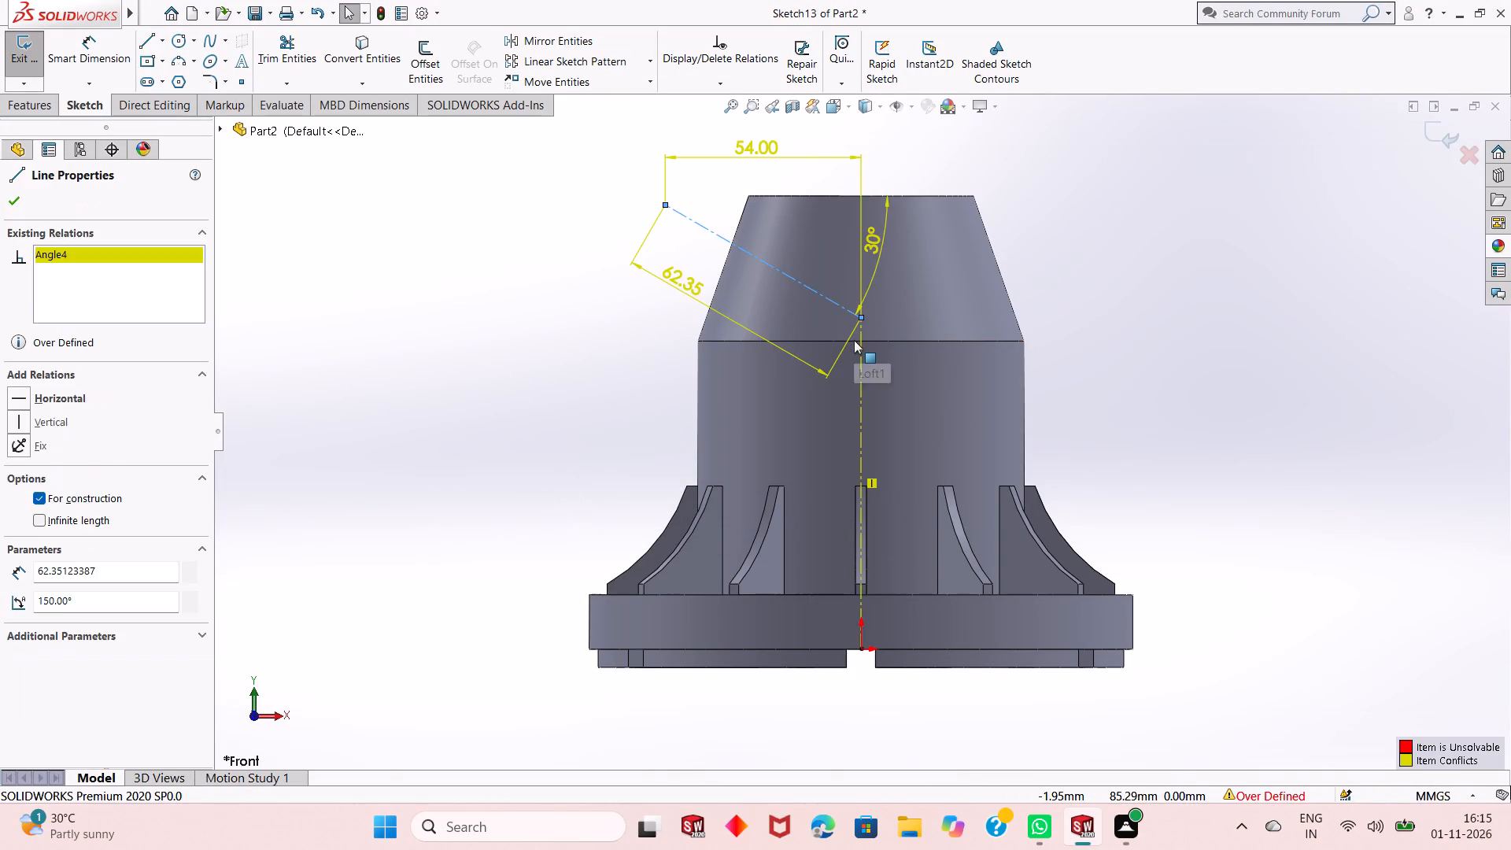
{"action": "key", "text": "ctrl+z"}
{"action": "key", "text": "ctrl+z"}
{"action": "key", "text": "ctrl+z"}
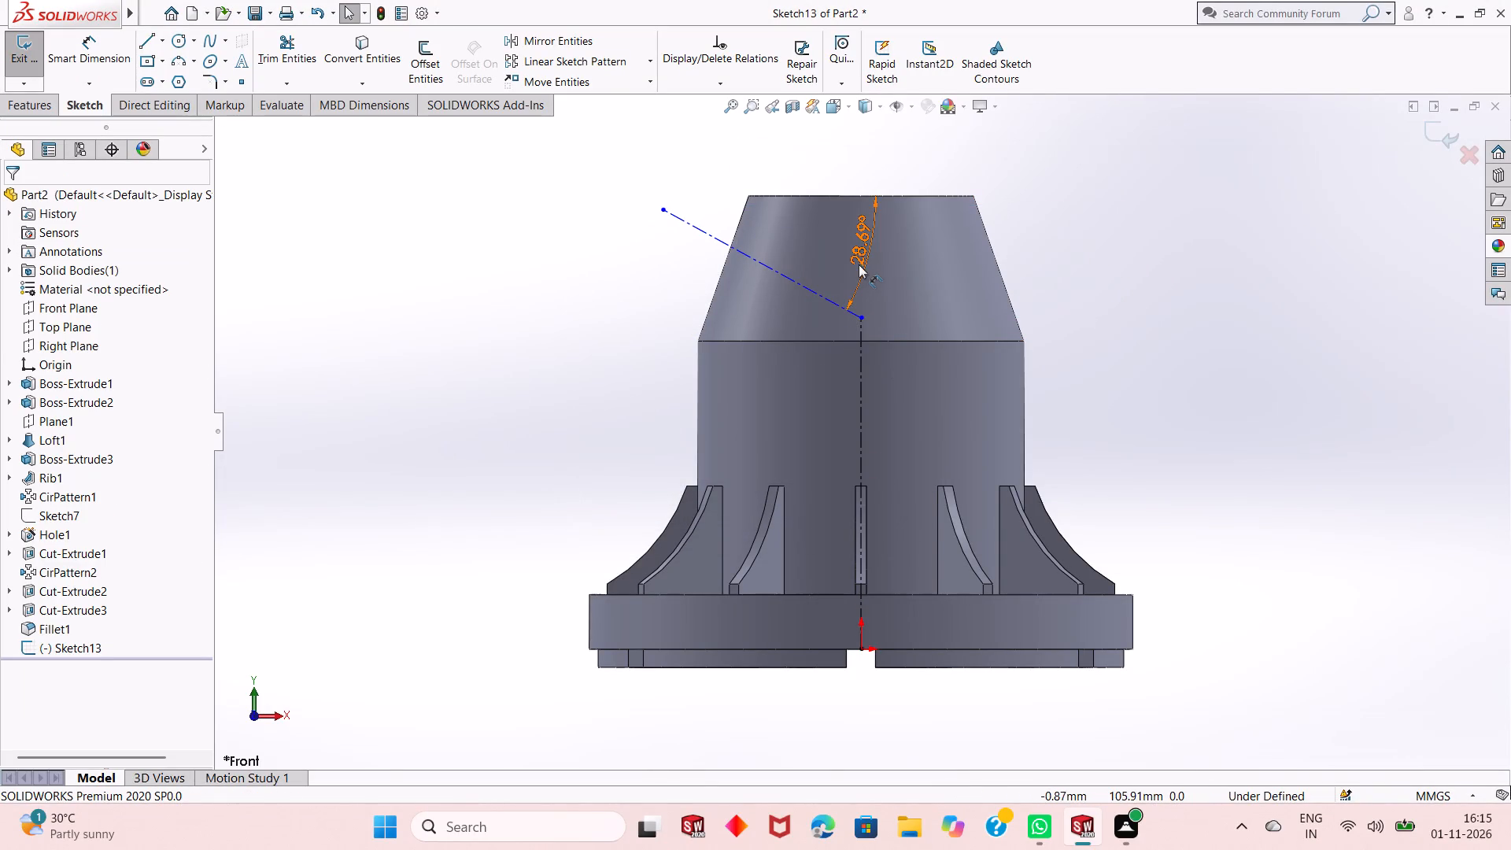
Set the angle between the sloping centerline and the part's top edge to 30°.
{"action": "double_click", "coordinate": [859, 264]}
{"action": "type", "text": "30"}
{"action": "key", "text": "Return"}
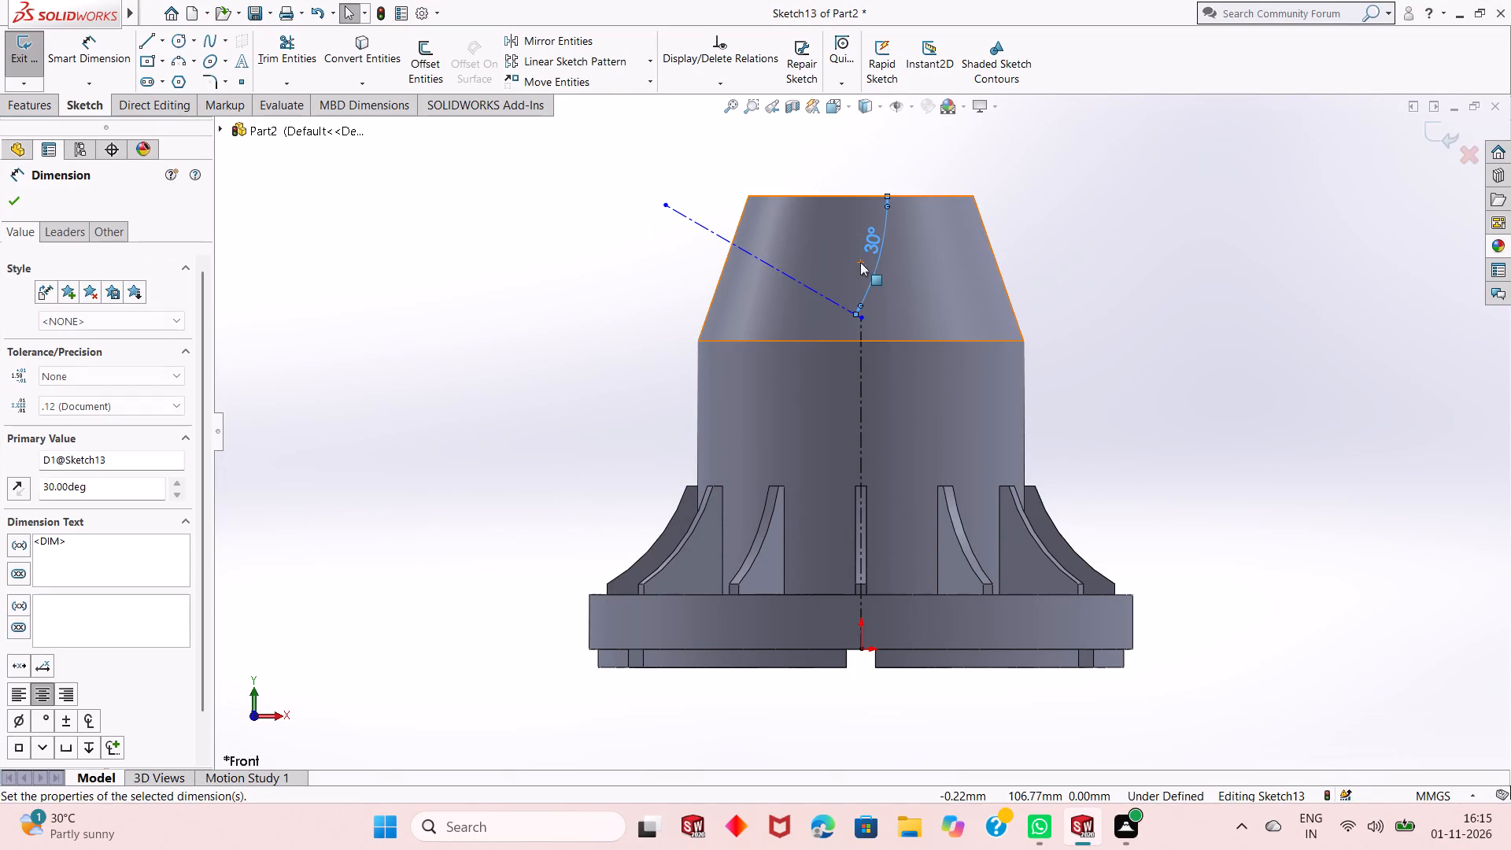
{"action": "key", "text": "Escape"}
{"action": "key", "text": "Escape"}
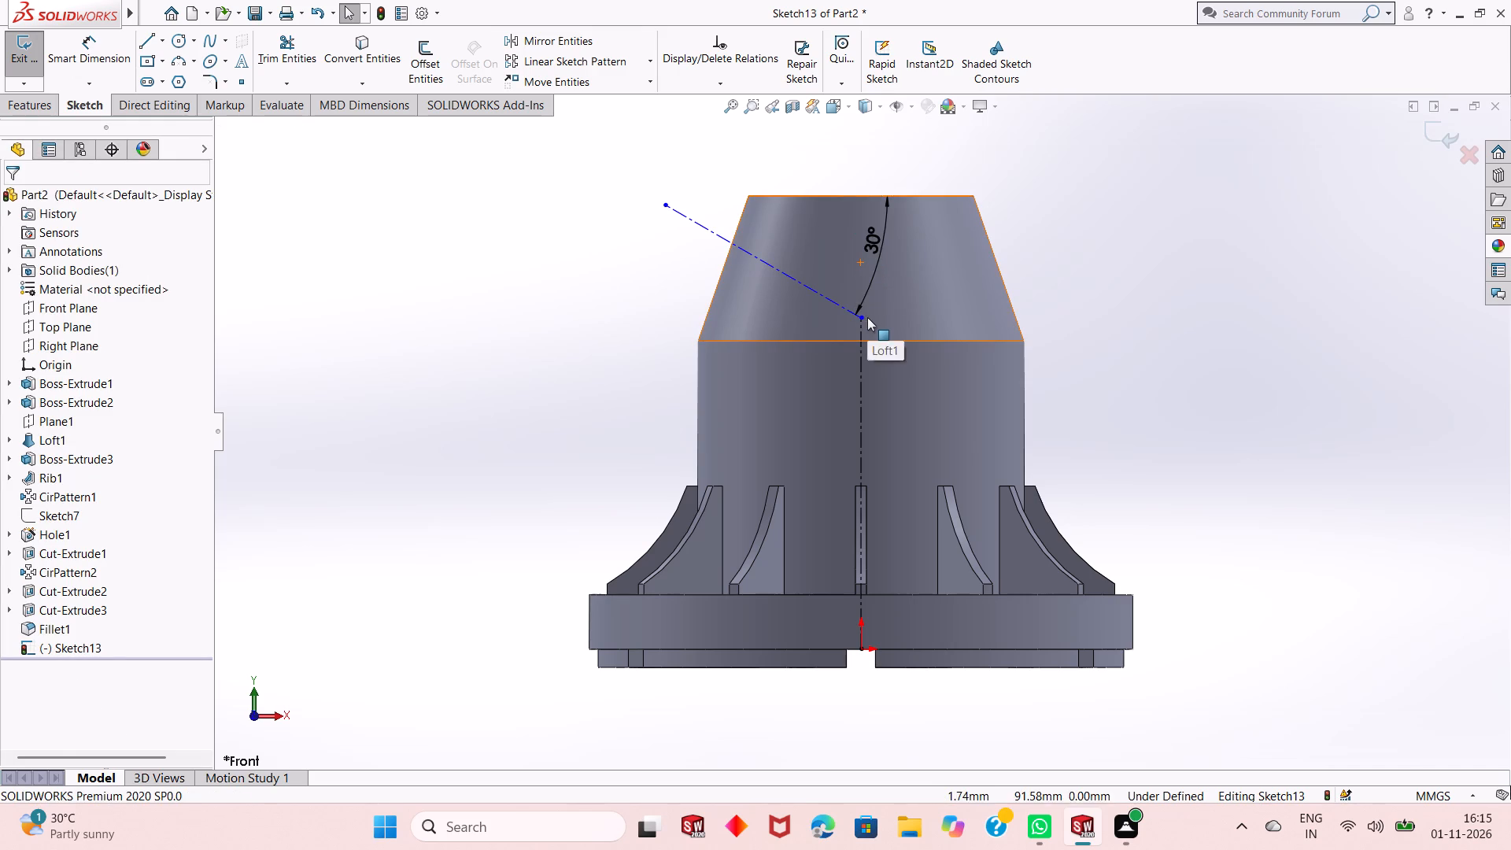
Fix the point where the sloping and vertical centerlines meet and finish the sketch.
{"action": "left_click", "coordinate": [861, 320]}
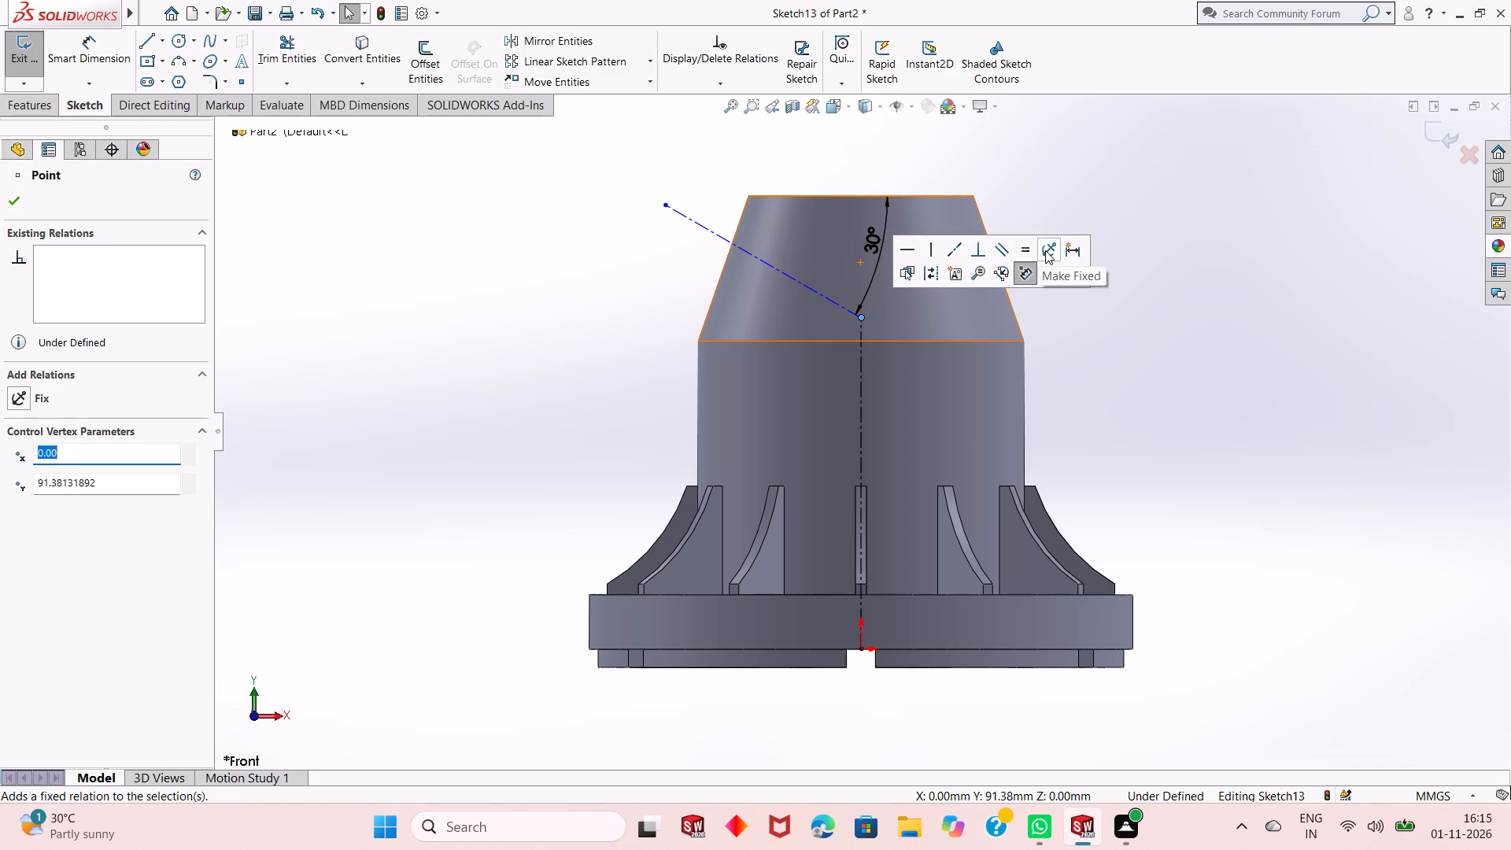
{"action": "left_click", "coordinate": [1045, 250]}
{"action": "key", "text": "Escape"}
{"action": "key", "text": "Escape"}
{"action": "key", "text": "Escape"}
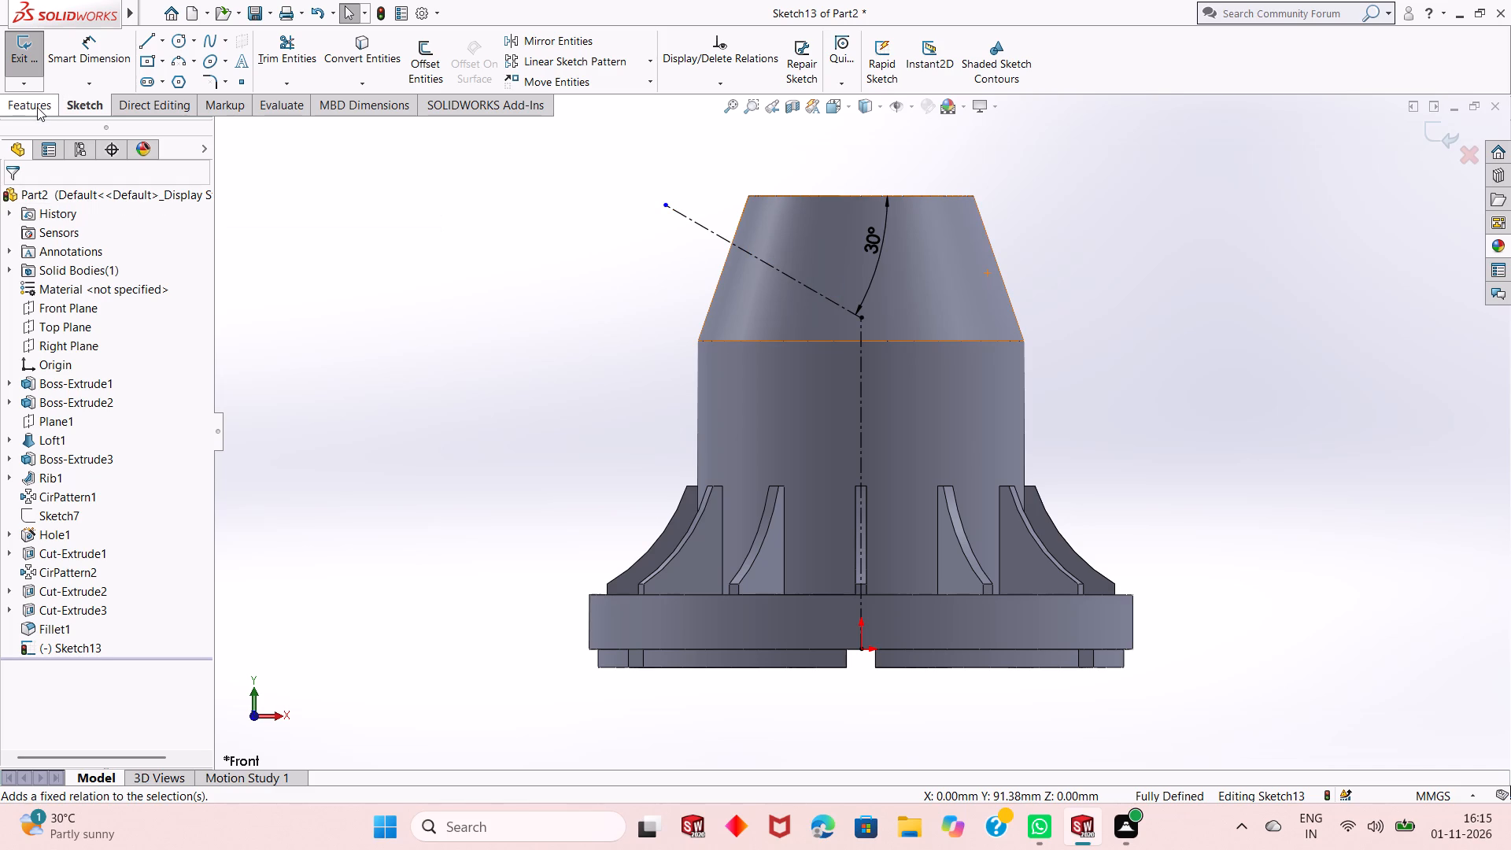
{"action": "left_click", "coordinate": [1440, 136]}
Create a reference plane through the sloping centerline's outer endpoint, perpendicular to that centerline.
{"action": "left_click", "coordinate": [792, 76]}
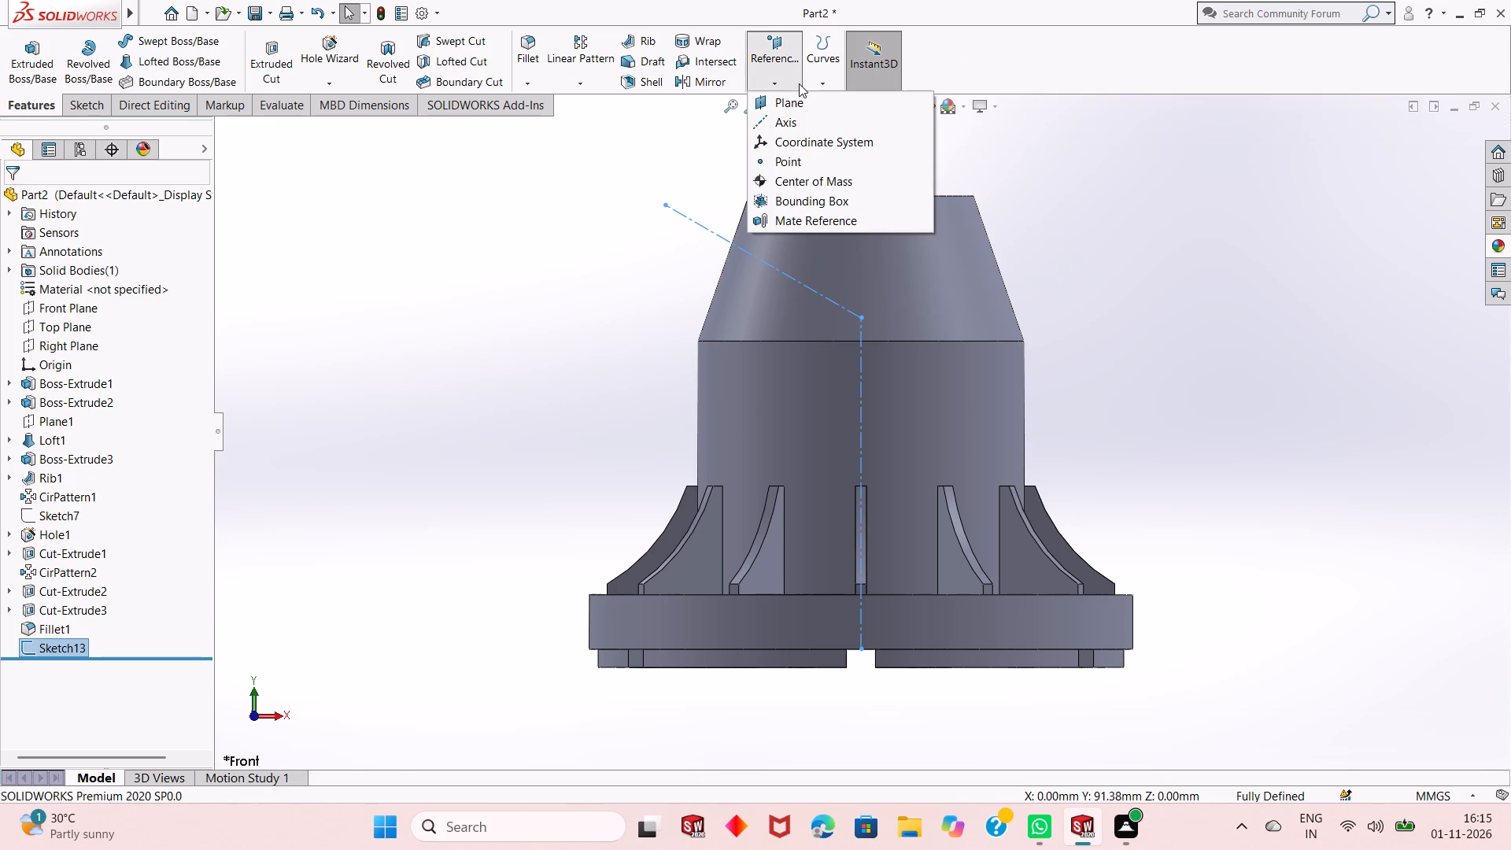
{"action": "left_click", "coordinate": [802, 98]}
{"action": "left_click", "coordinate": [667, 205]}
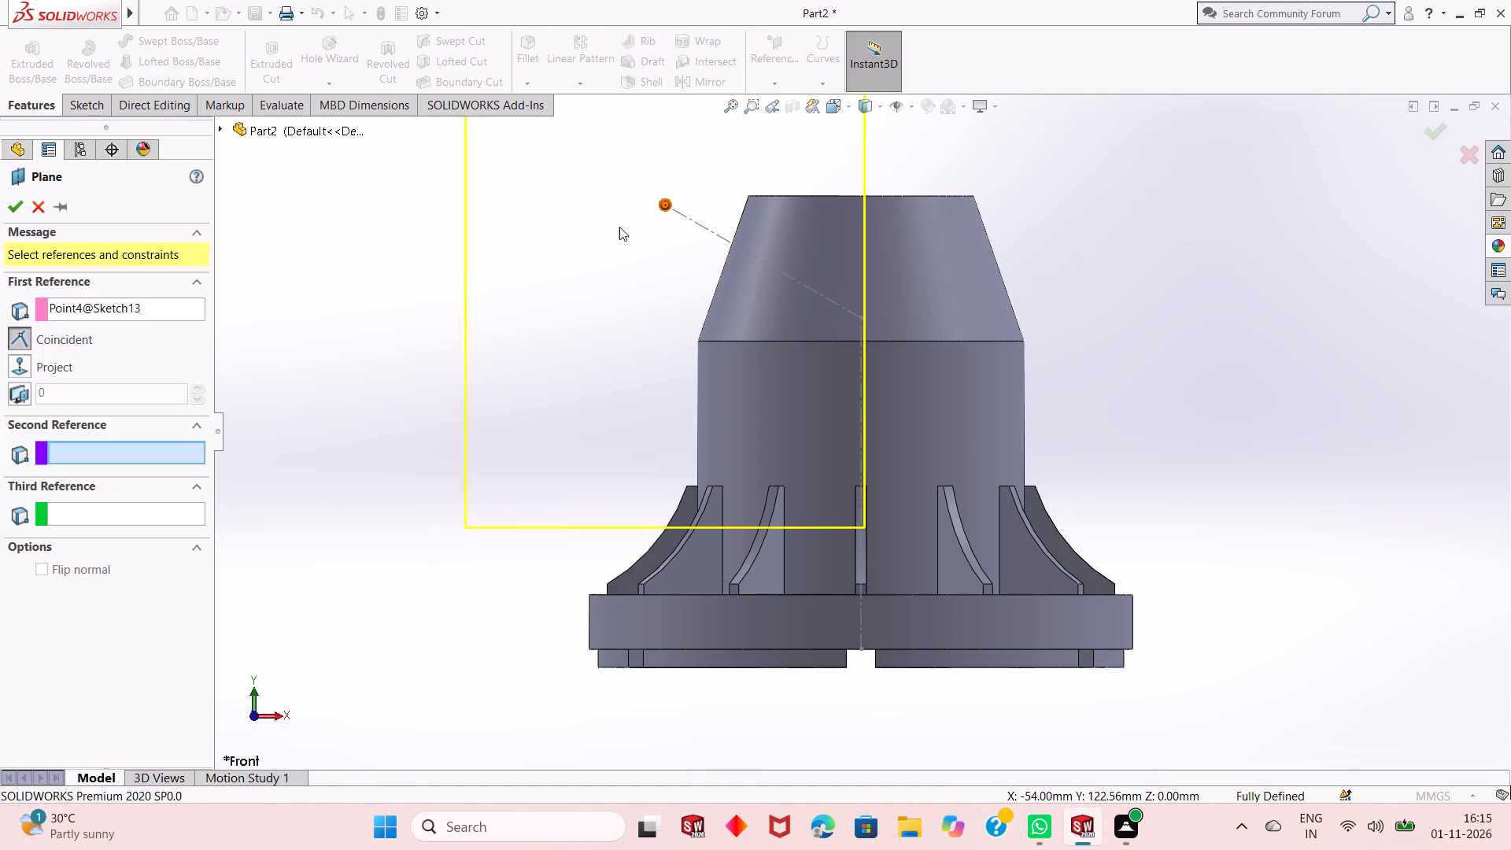
{"action": "middle_click_drag", "start_coordinate": [615, 238], "coordinate": [706, 346]}
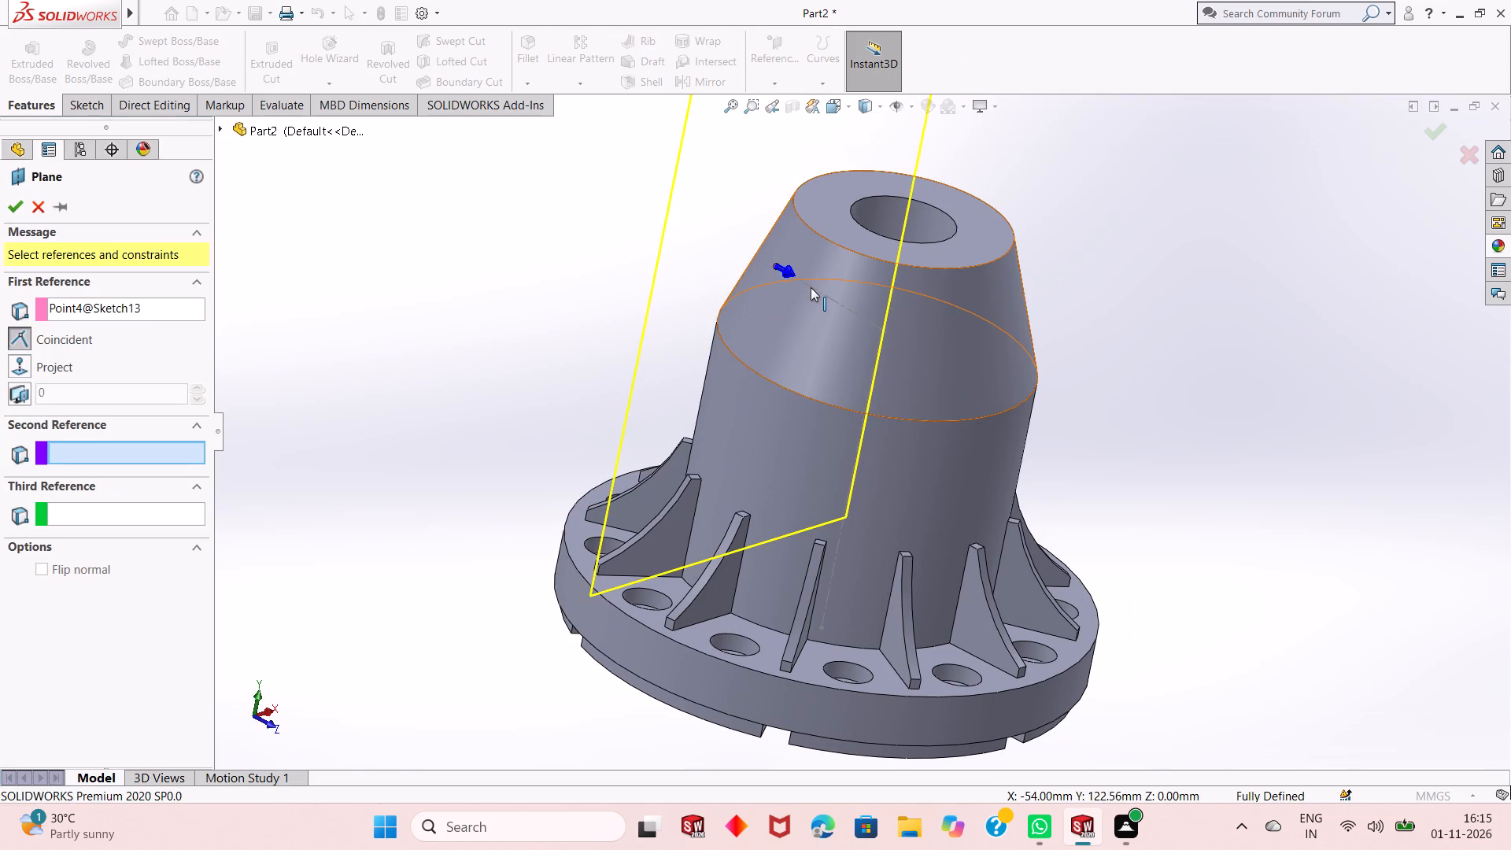
{"action": "left_click", "coordinate": [811, 288]}
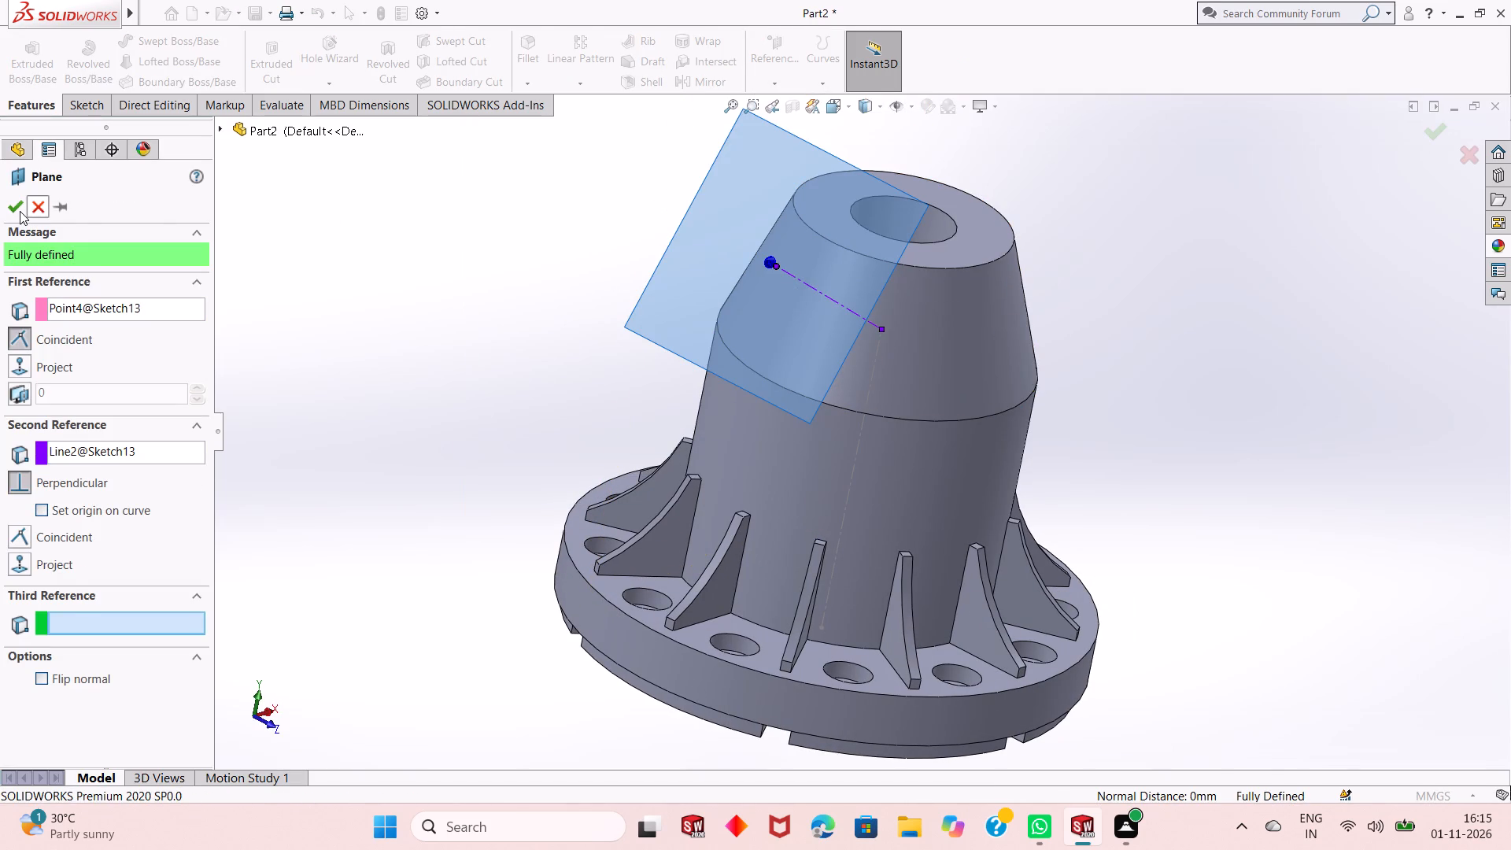
{"action": "left_click", "coordinate": [20, 211]}
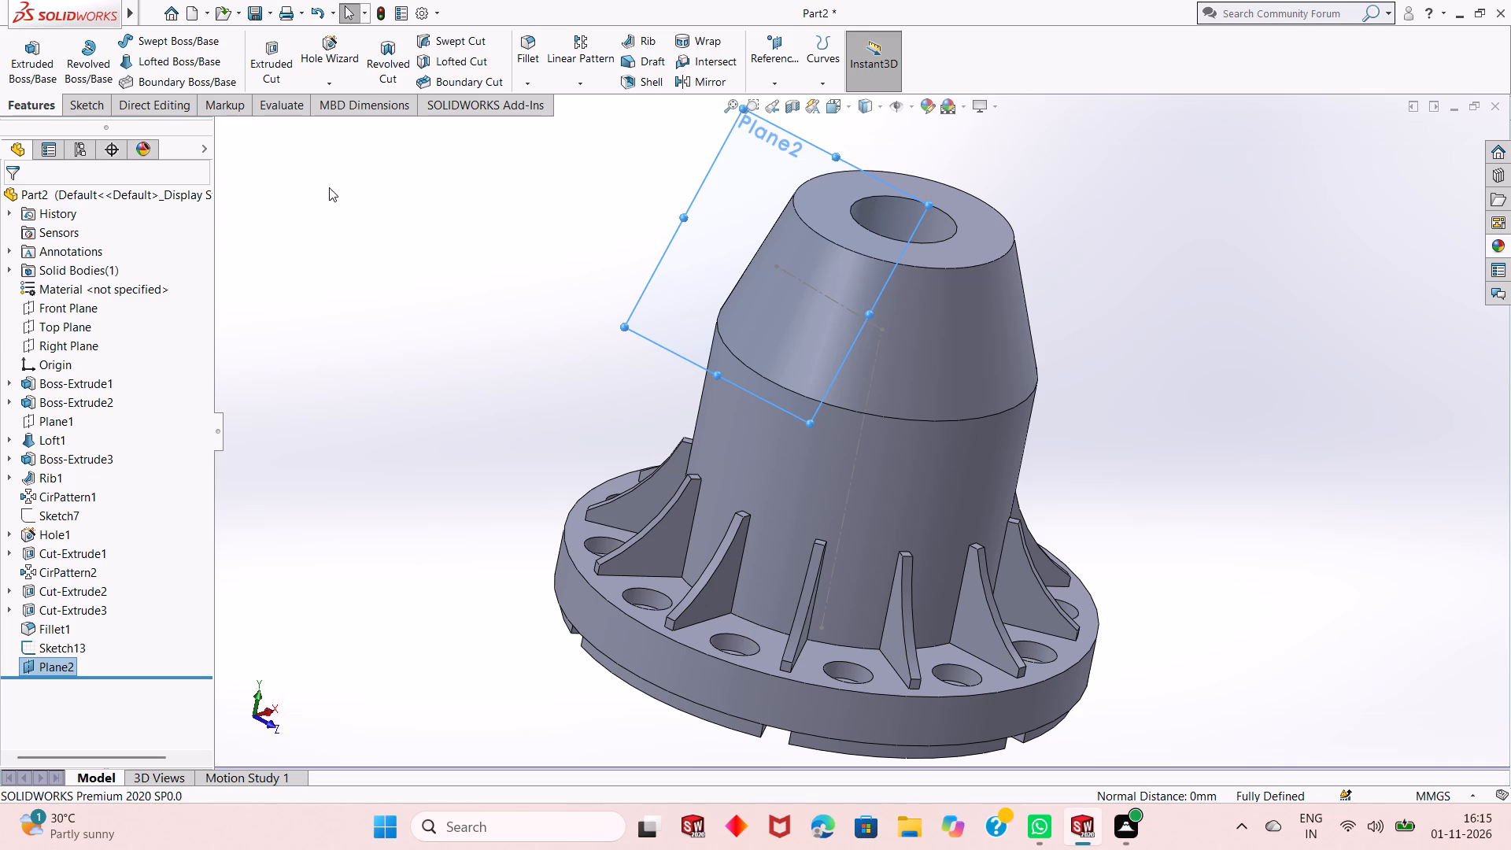
Start a sketch on the new angled plane and draw a circle about 13.4 mm in diameter centred on the sketch origin.
{"action": "right_click", "coordinate": [694, 229]}
{"action": "left_click", "coordinate": [724, 216]}
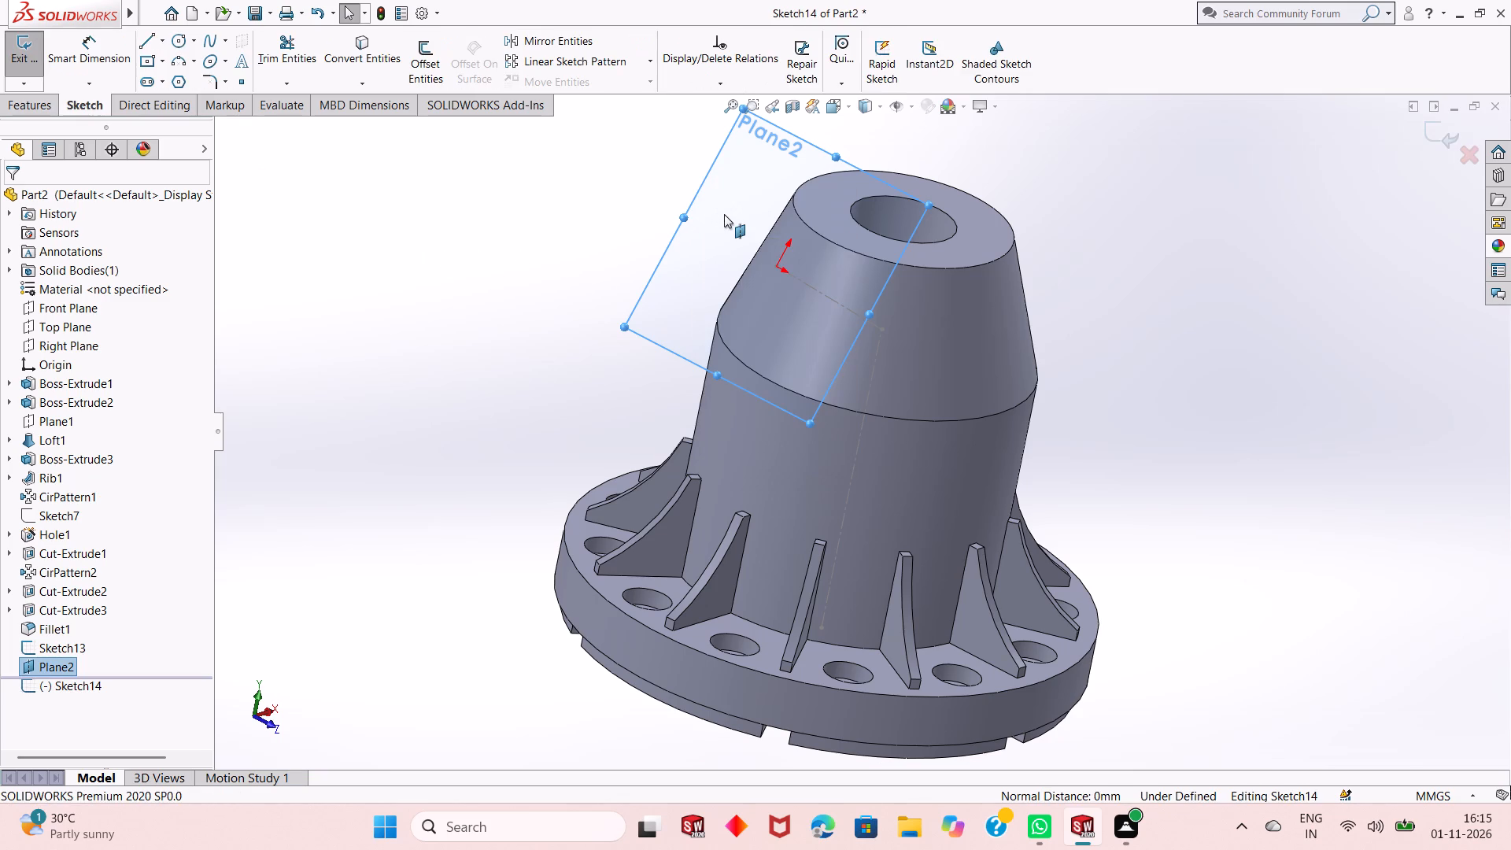
{"action": "key", "text": "ctrl+8"}
{"action": "scroll", "coordinate": [873, 416], "scroll_direction": "down", "scroll_amount": 1}
{"action": "key", "text": "Escape"}
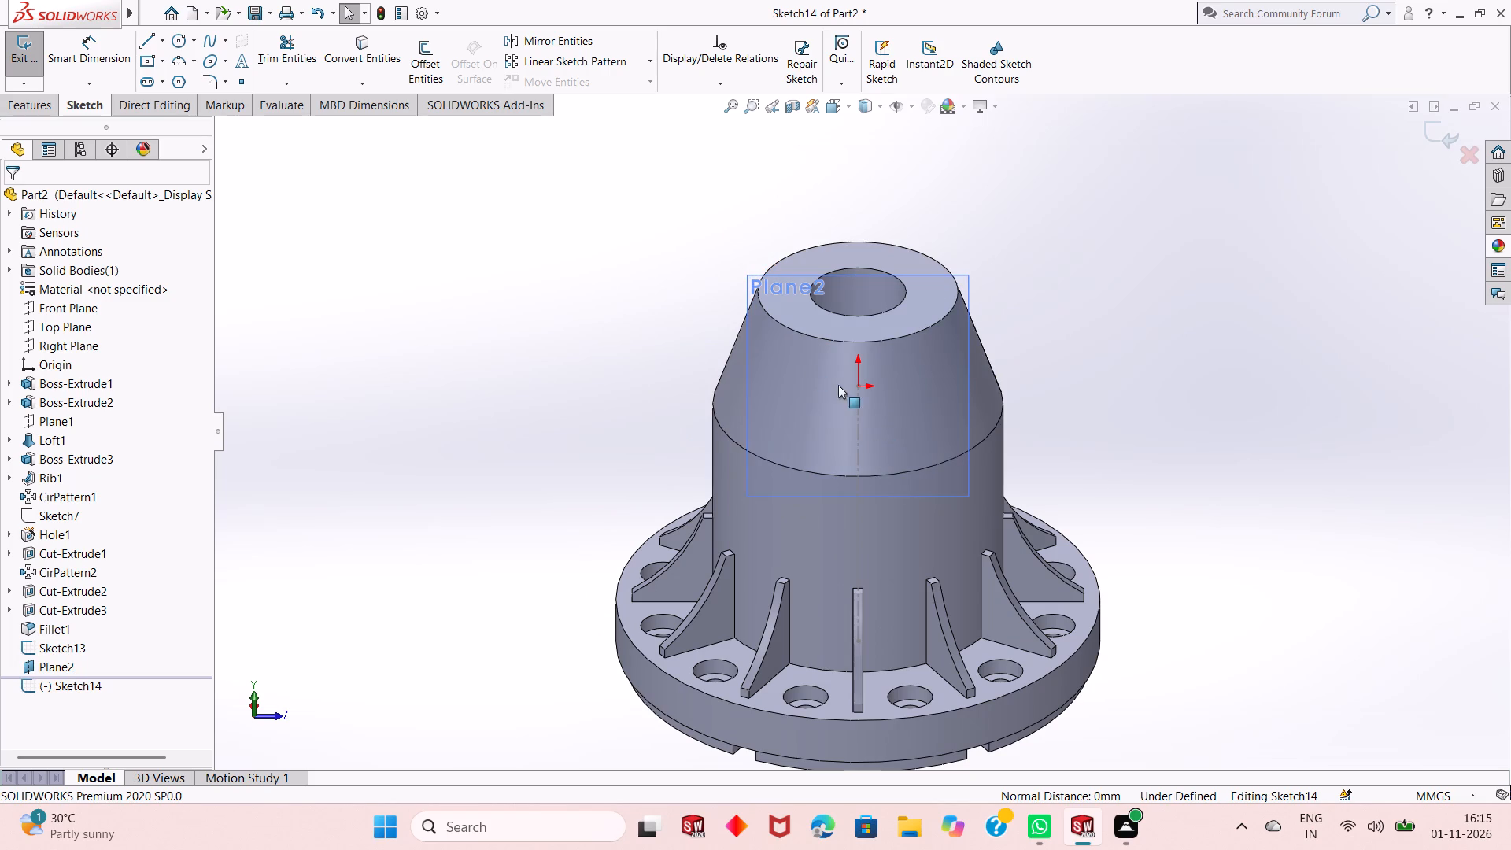
{"action": "left_click", "coordinate": [179, 35]}
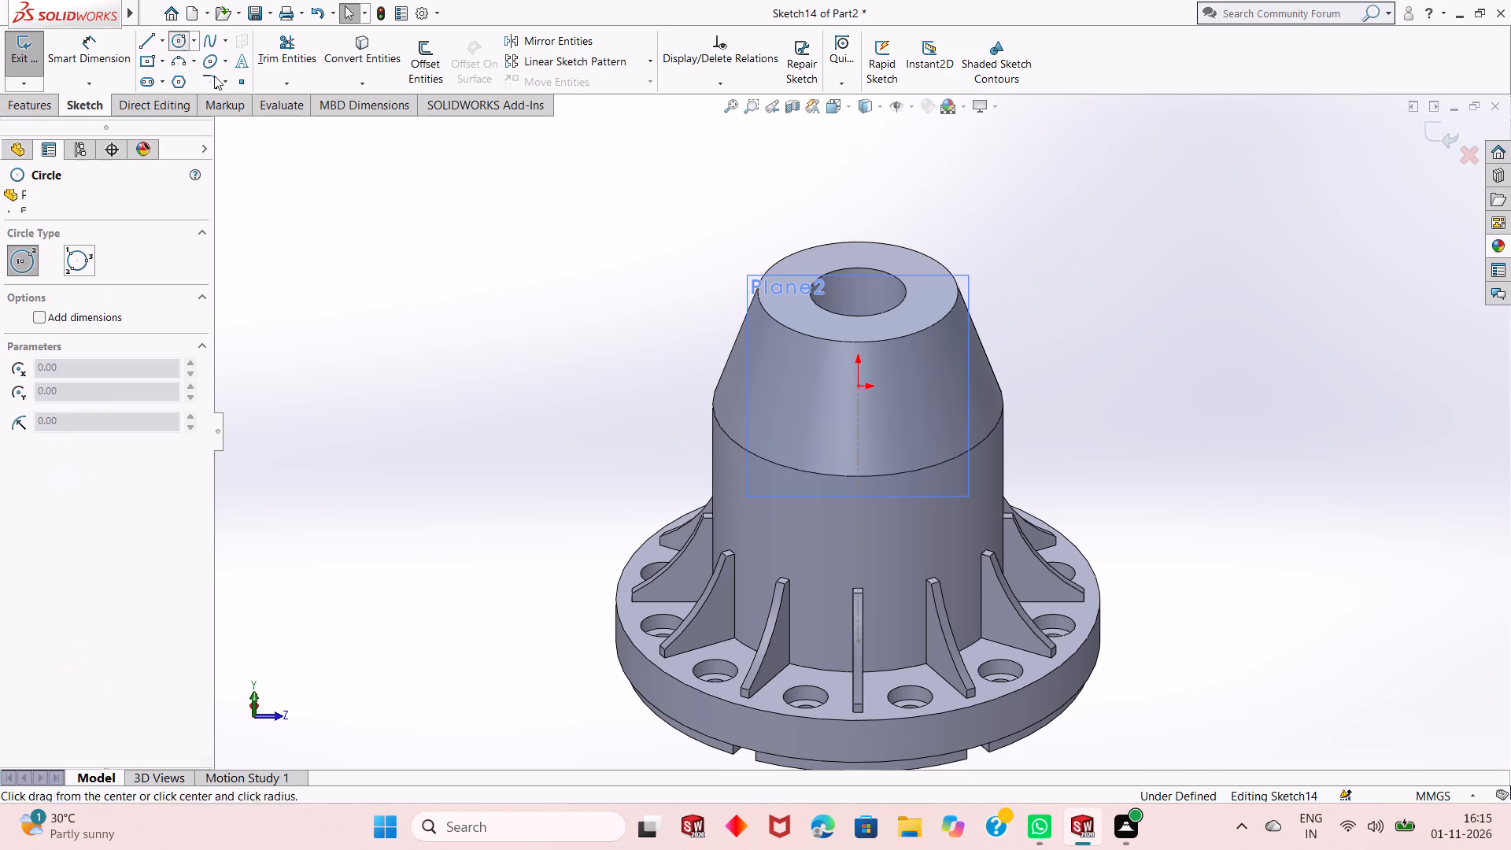
{"action": "scroll", "coordinate": [932, 401], "scroll_direction": "down", "scroll_amount": 2}
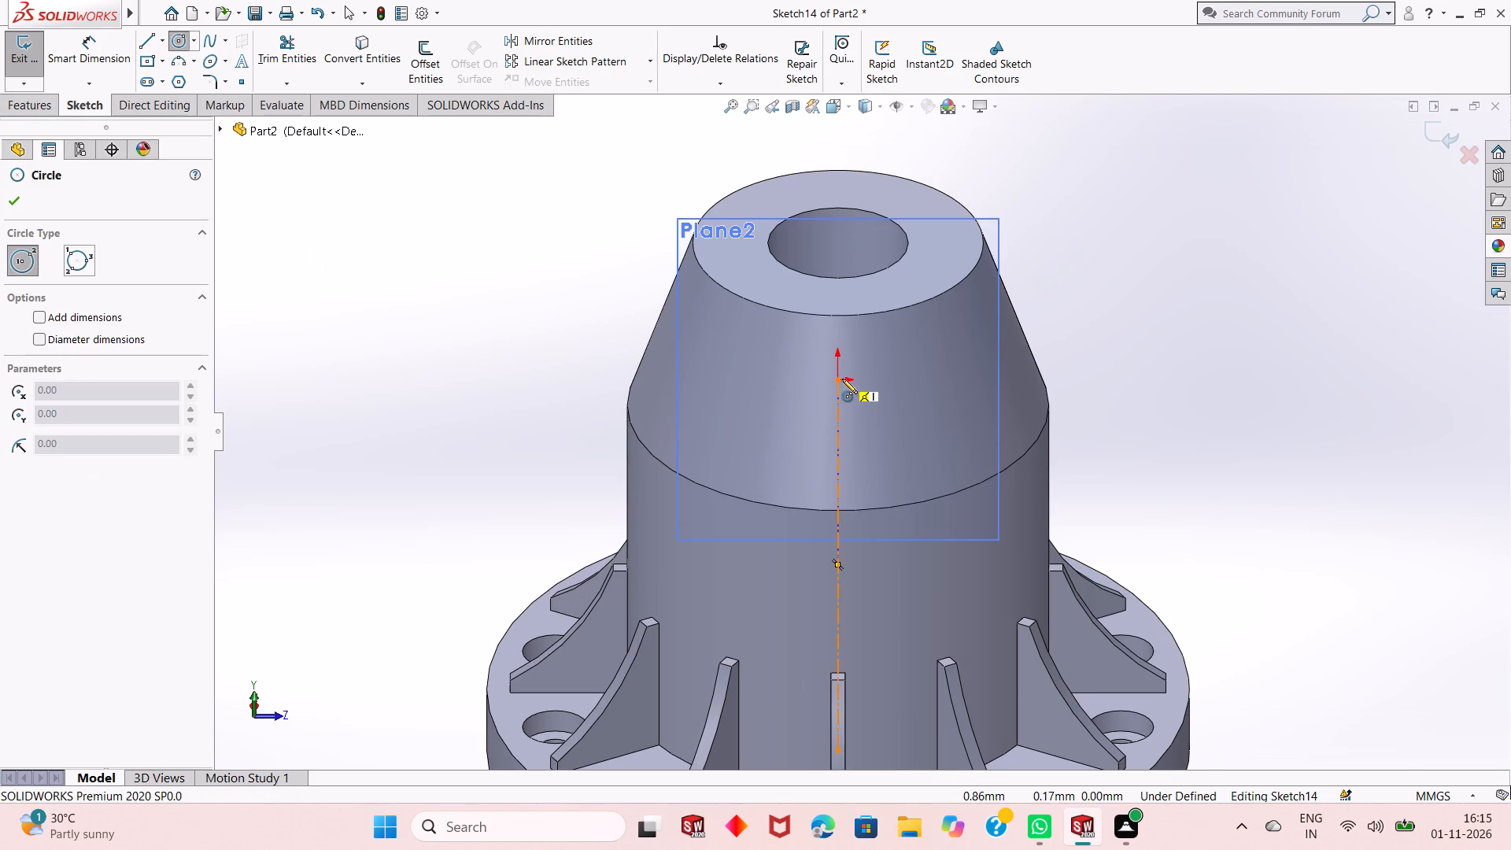
{"action": "left_click", "coordinate": [839, 379]}
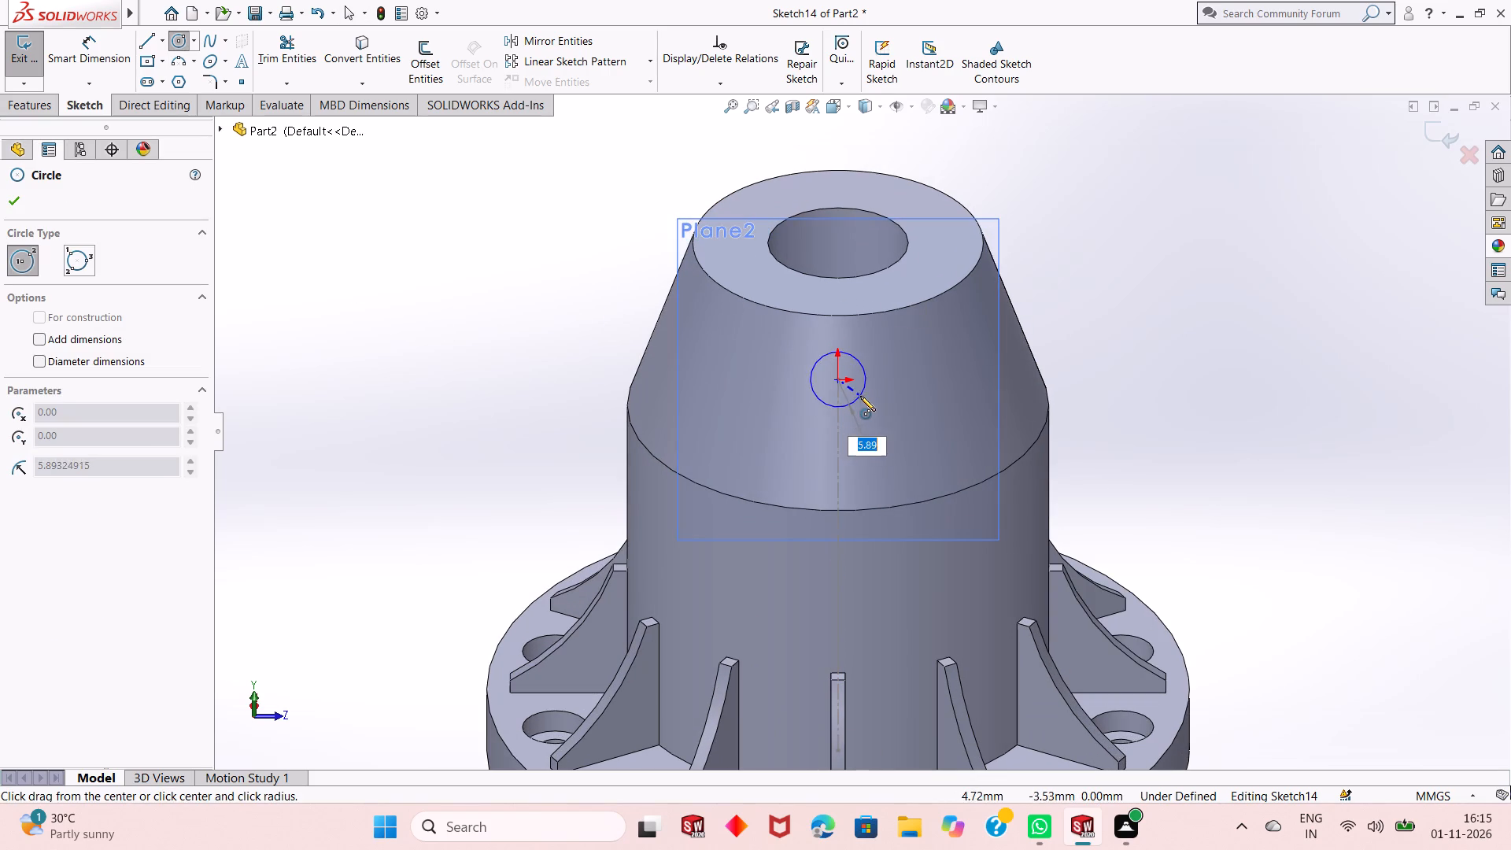
{"action": "left_click", "coordinate": [863, 399]}
{"action": "key", "text": "Escape"}
{"action": "key", "text": "Escape"}
Dimension the circle's diameter as 12 mm.
{"action": "left_click", "coordinate": [93, 50]}
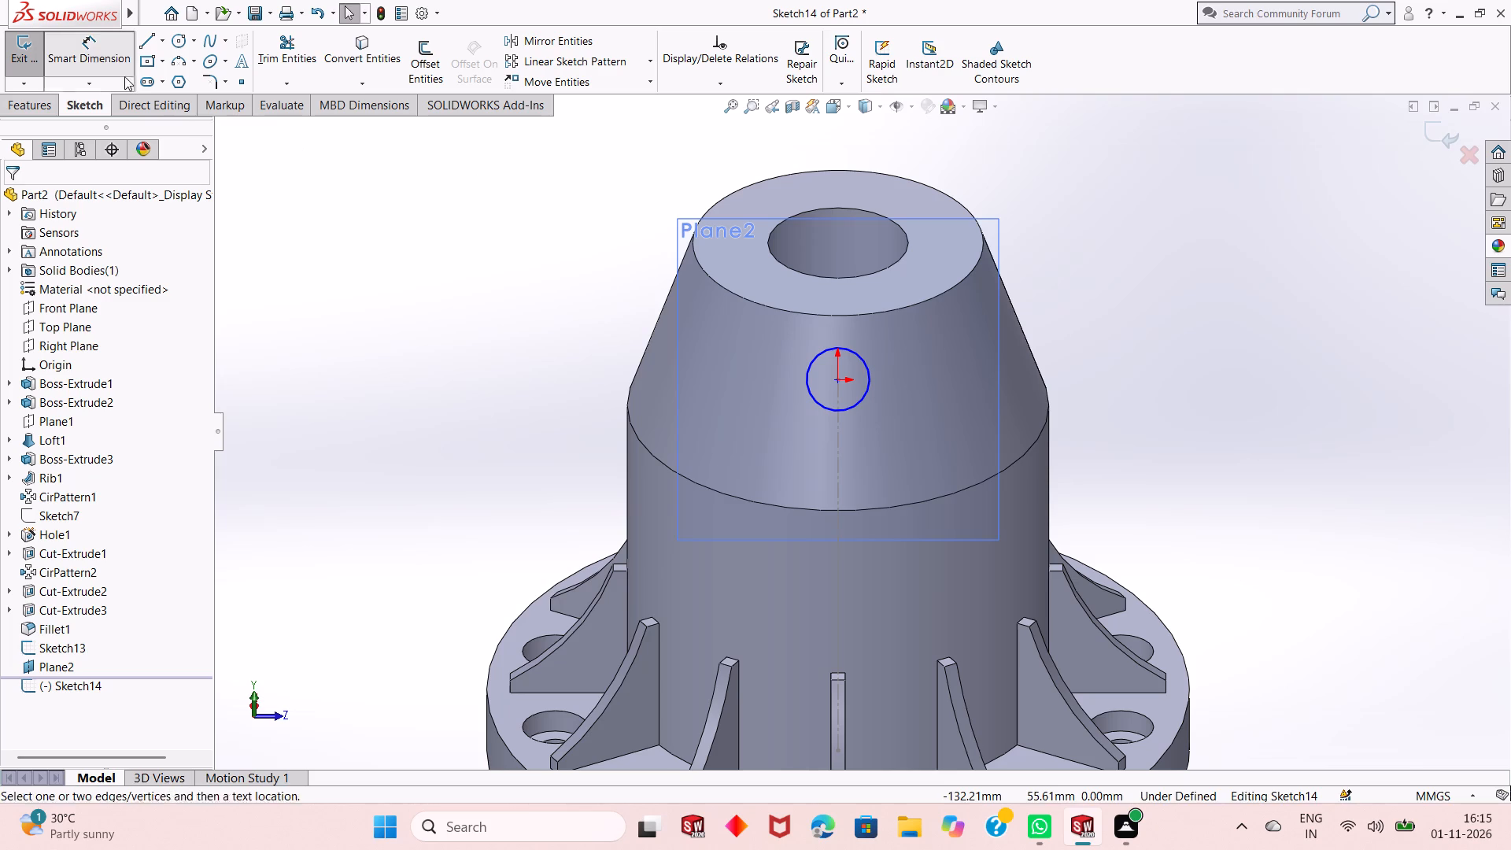
{"action": "left_click", "coordinate": [859, 401]}
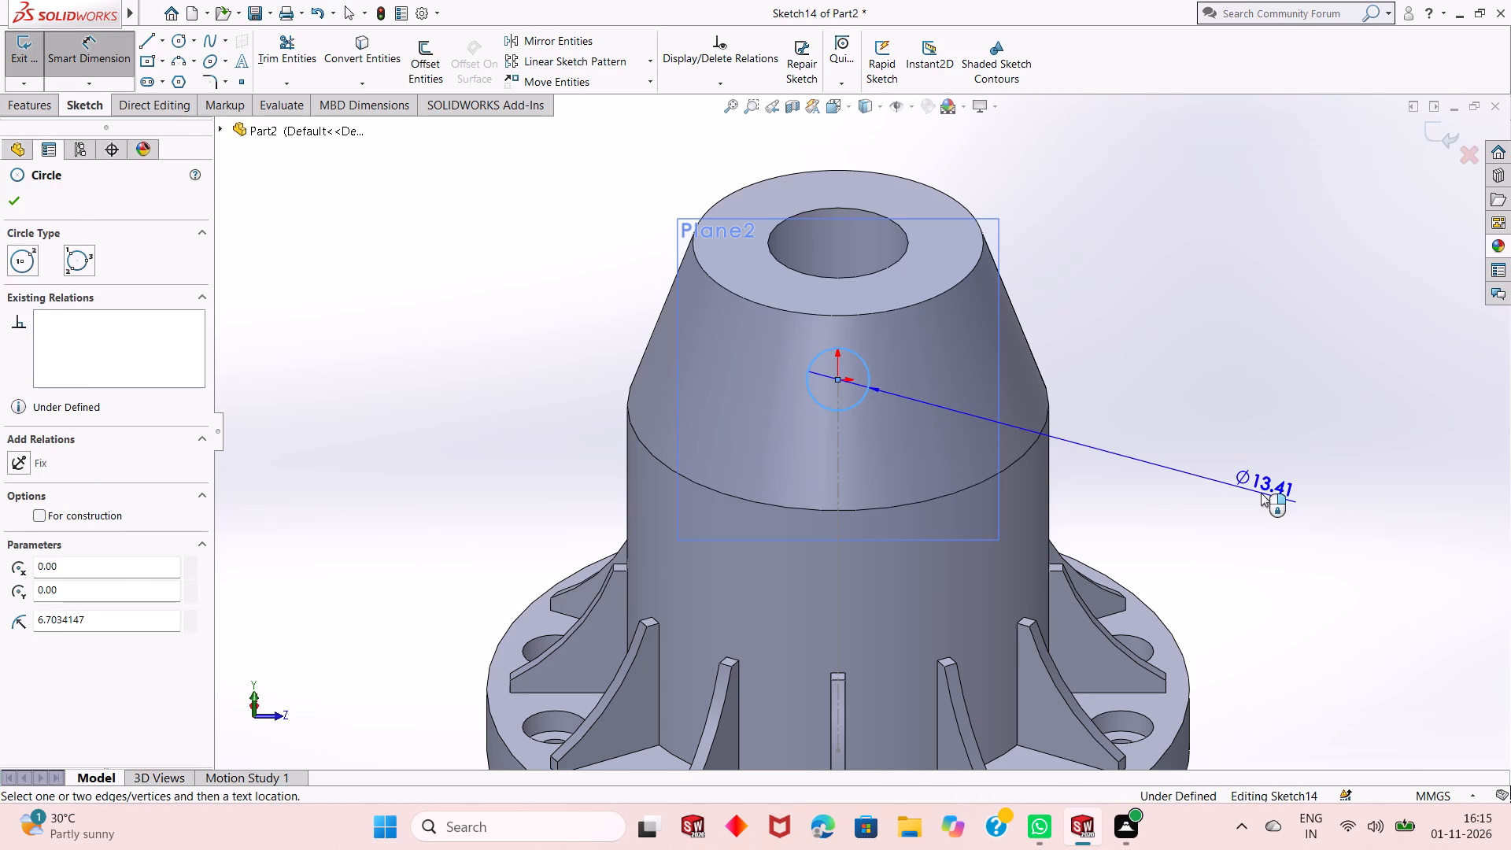
{"action": "left_click", "coordinate": [1261, 493]}
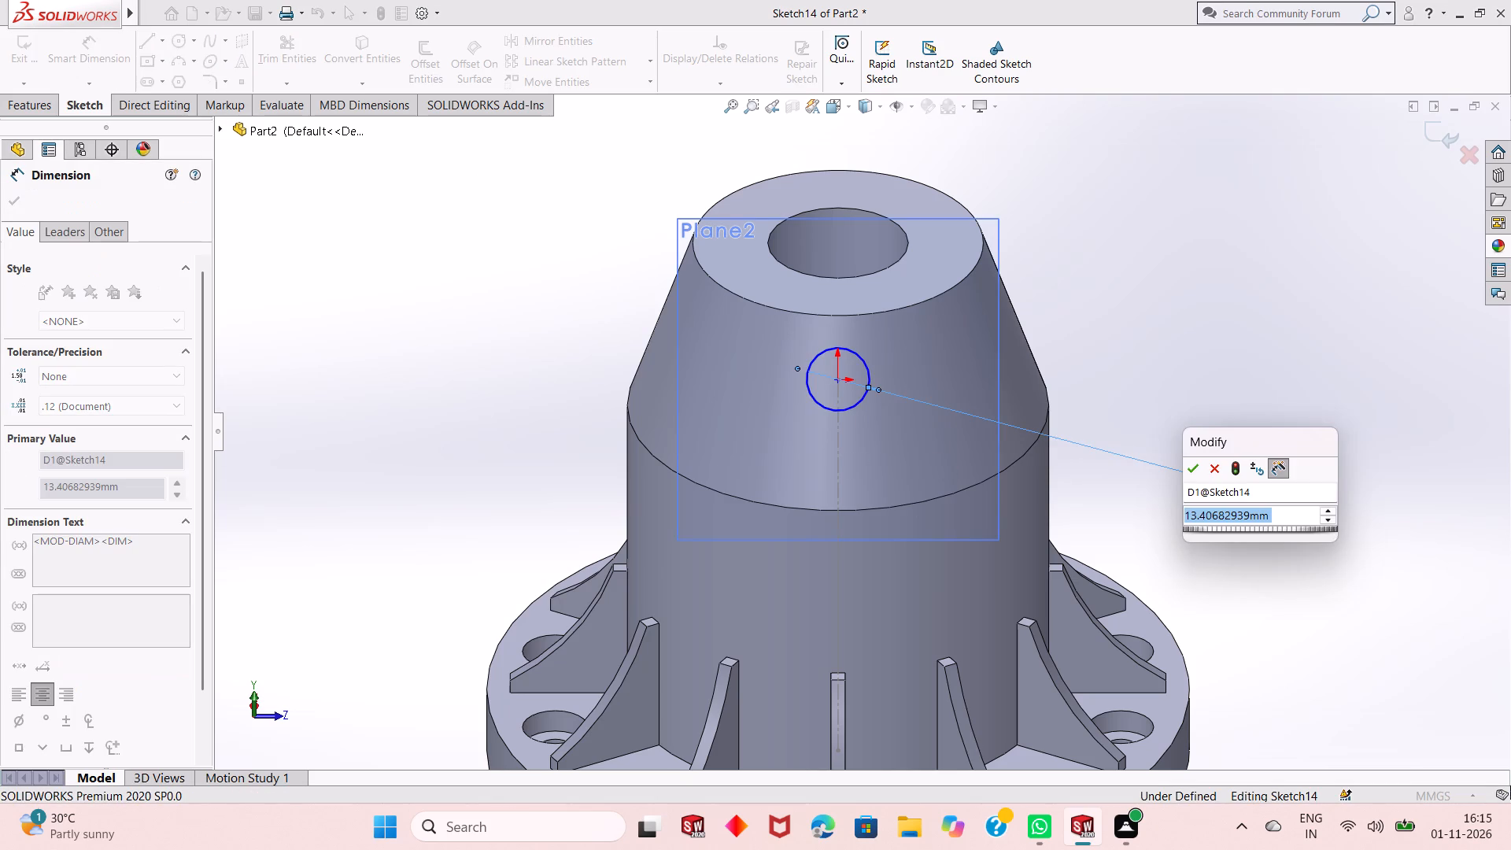
{"action": "type", "text": "12"}
{"action": "key", "text": "Return"}
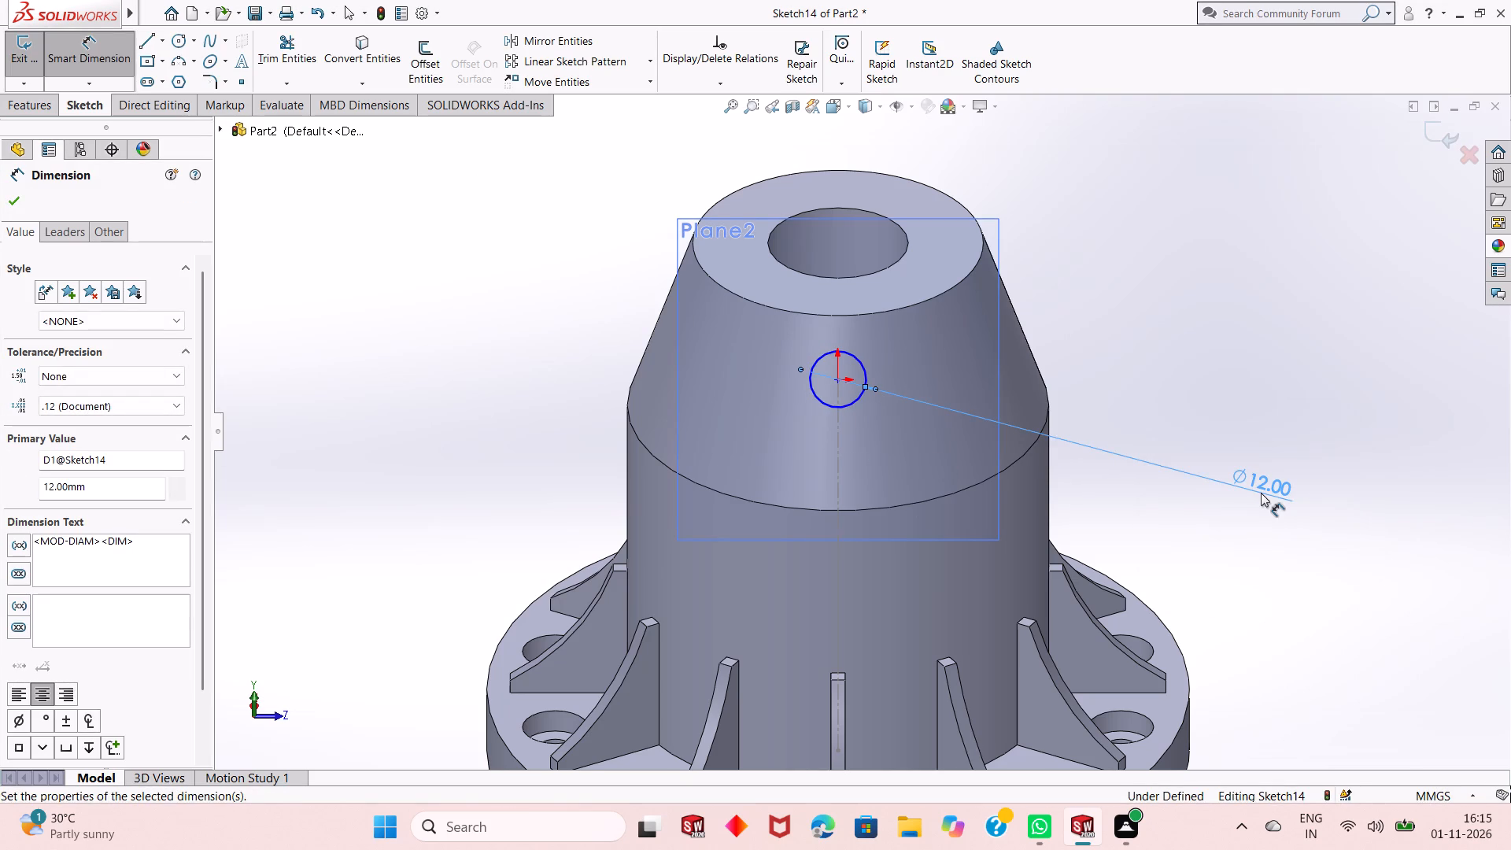
{"action": "key", "text": "Escape"}
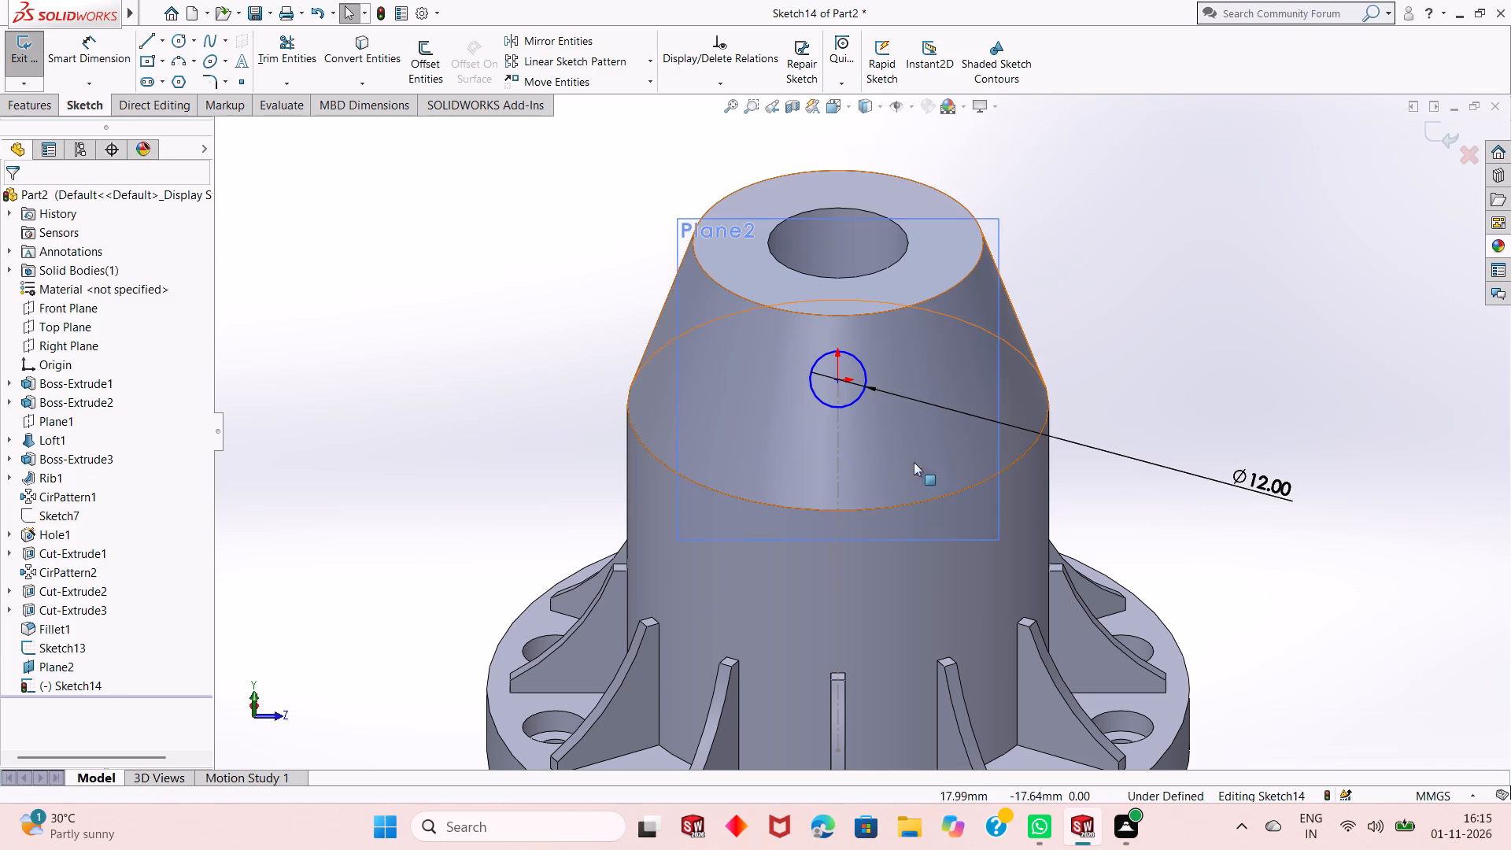
Add a coincident relation between the circle's centre and the vertical centerline of the earlier sketch.
{"action": "scroll", "coordinate": [847, 442], "scroll_direction": "down", "scroll_amount": 3}
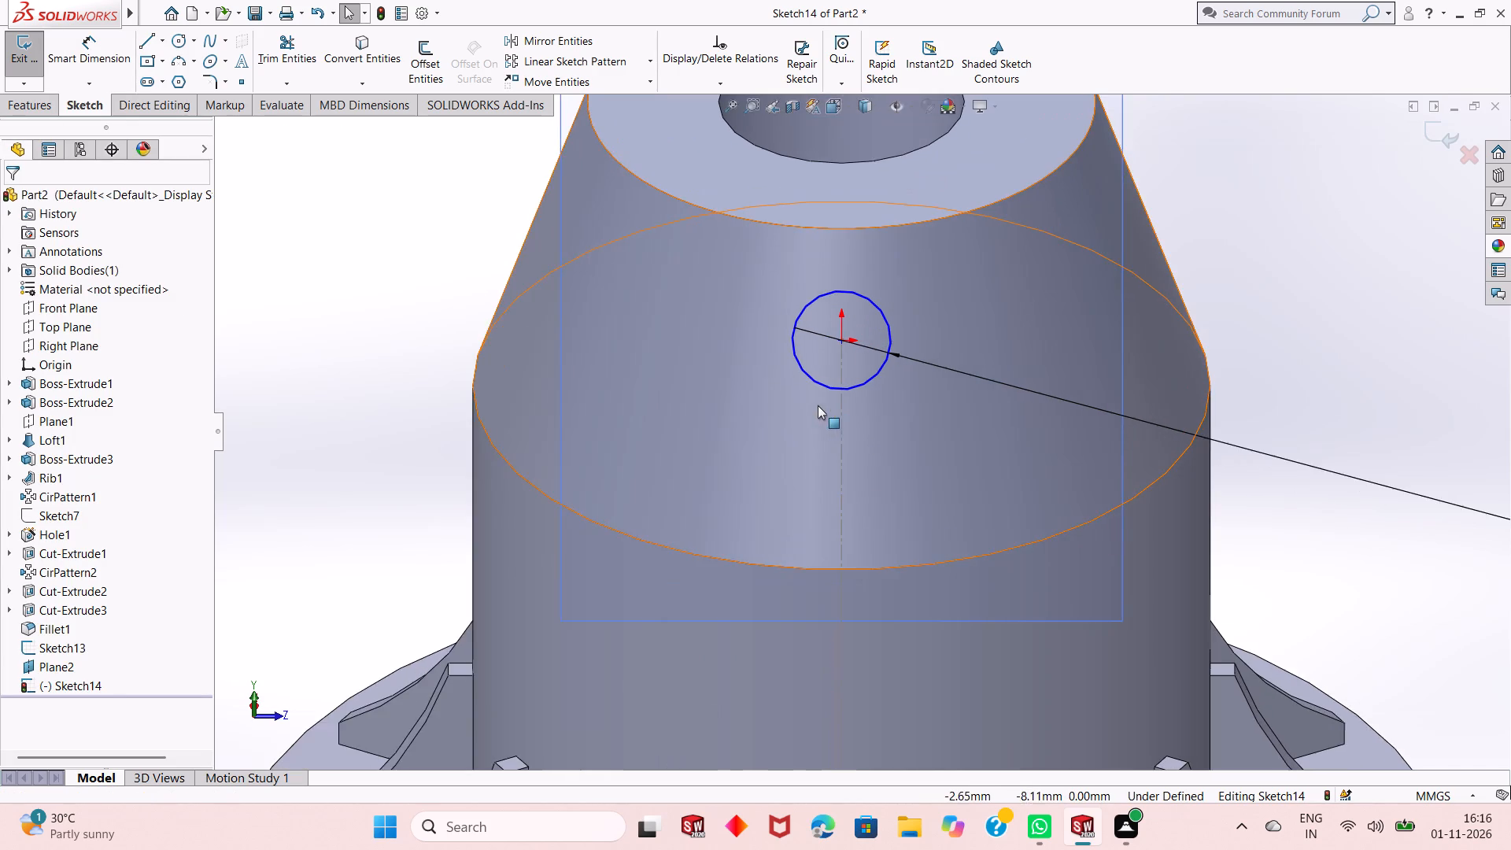
{"action": "scroll", "coordinate": [818, 402], "scroll_direction": "down", "scroll_amount": 2}
{"action": "scroll", "coordinate": [850, 322], "scroll_direction": "down", "scroll_amount": 10}
{"action": "scroll", "coordinate": [850, 427], "scroll_direction": "up", "scroll_amount": 2}
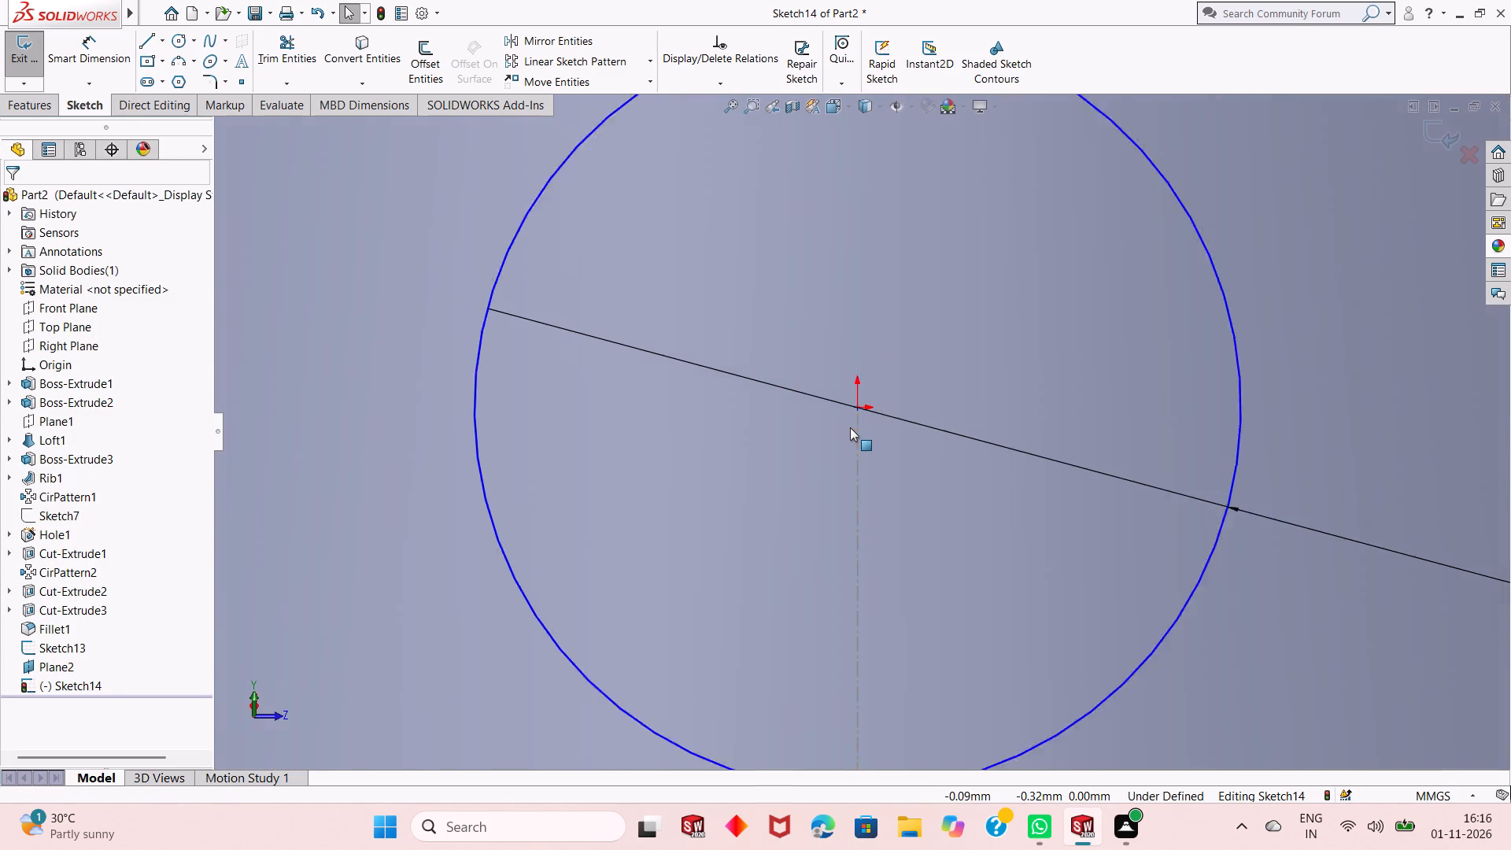
{"action": "scroll", "coordinate": [850, 427], "scroll_direction": "up", "scroll_amount": 19}
{"action": "scroll", "coordinate": [851, 434], "scroll_direction": "down", "scroll_amount": 5}
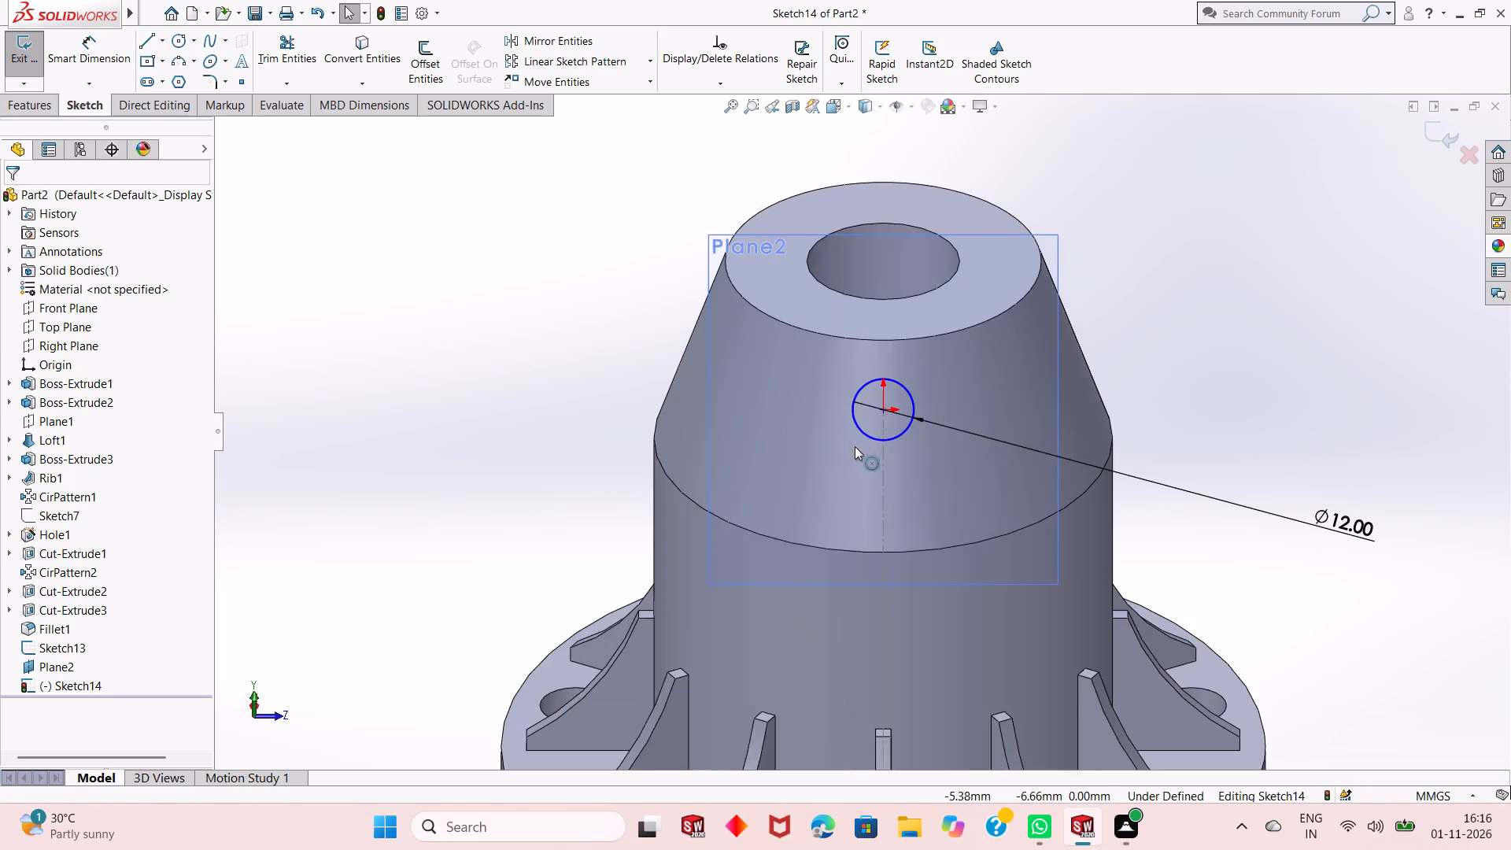
{"action": "scroll", "coordinate": [855, 446], "scroll_direction": "down", "scroll_amount": 4}
{"action": "key", "text": "Escape"}
{"action": "scroll", "coordinate": [807, 458], "scroll_direction": "up", "scroll_amount": 1}
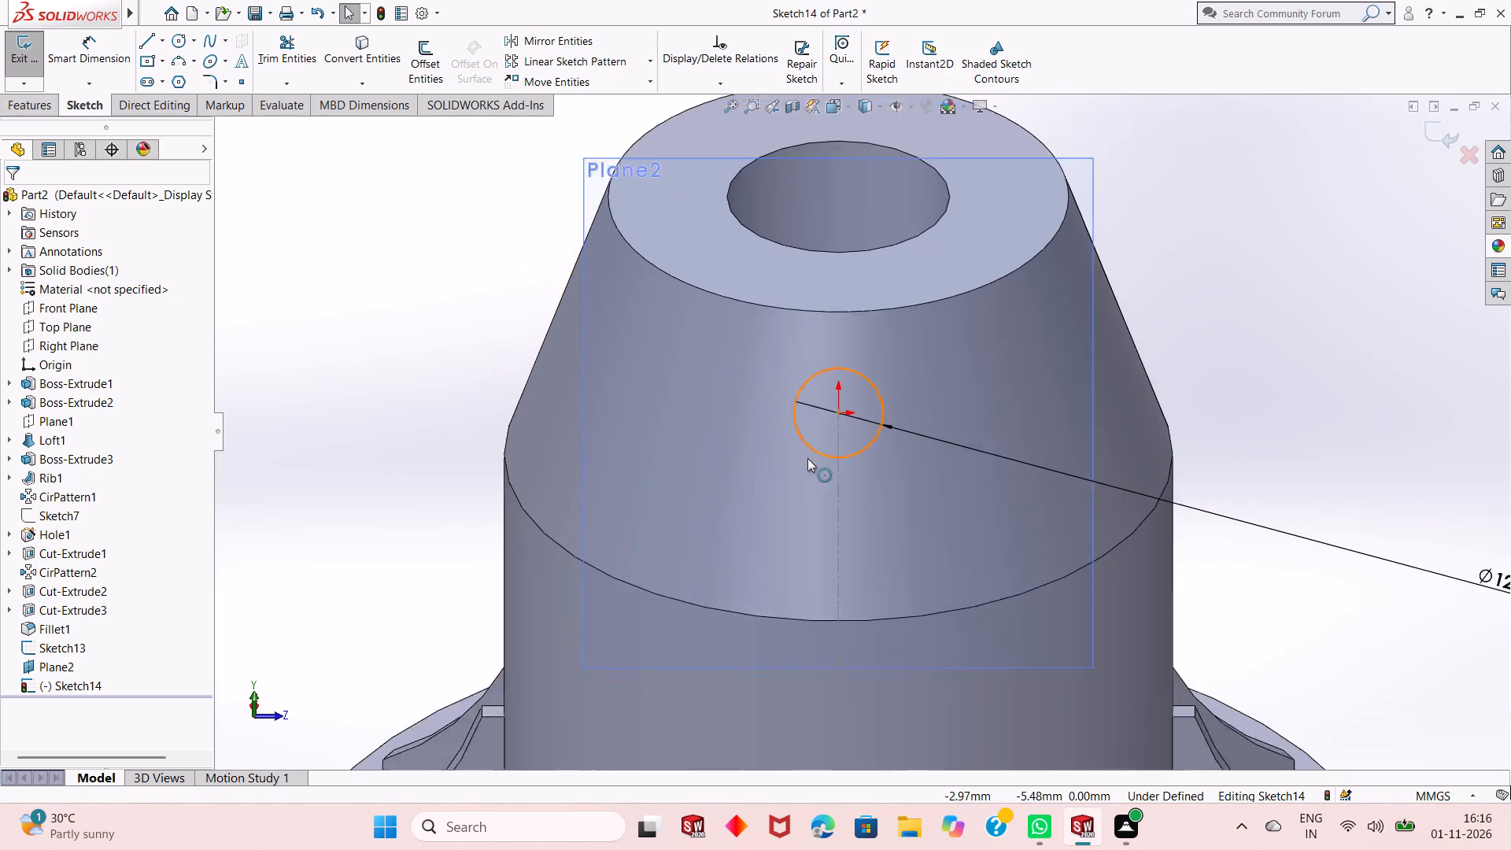
{"action": "scroll", "coordinate": [807, 458], "scroll_direction": "up", "scroll_amount": 1}
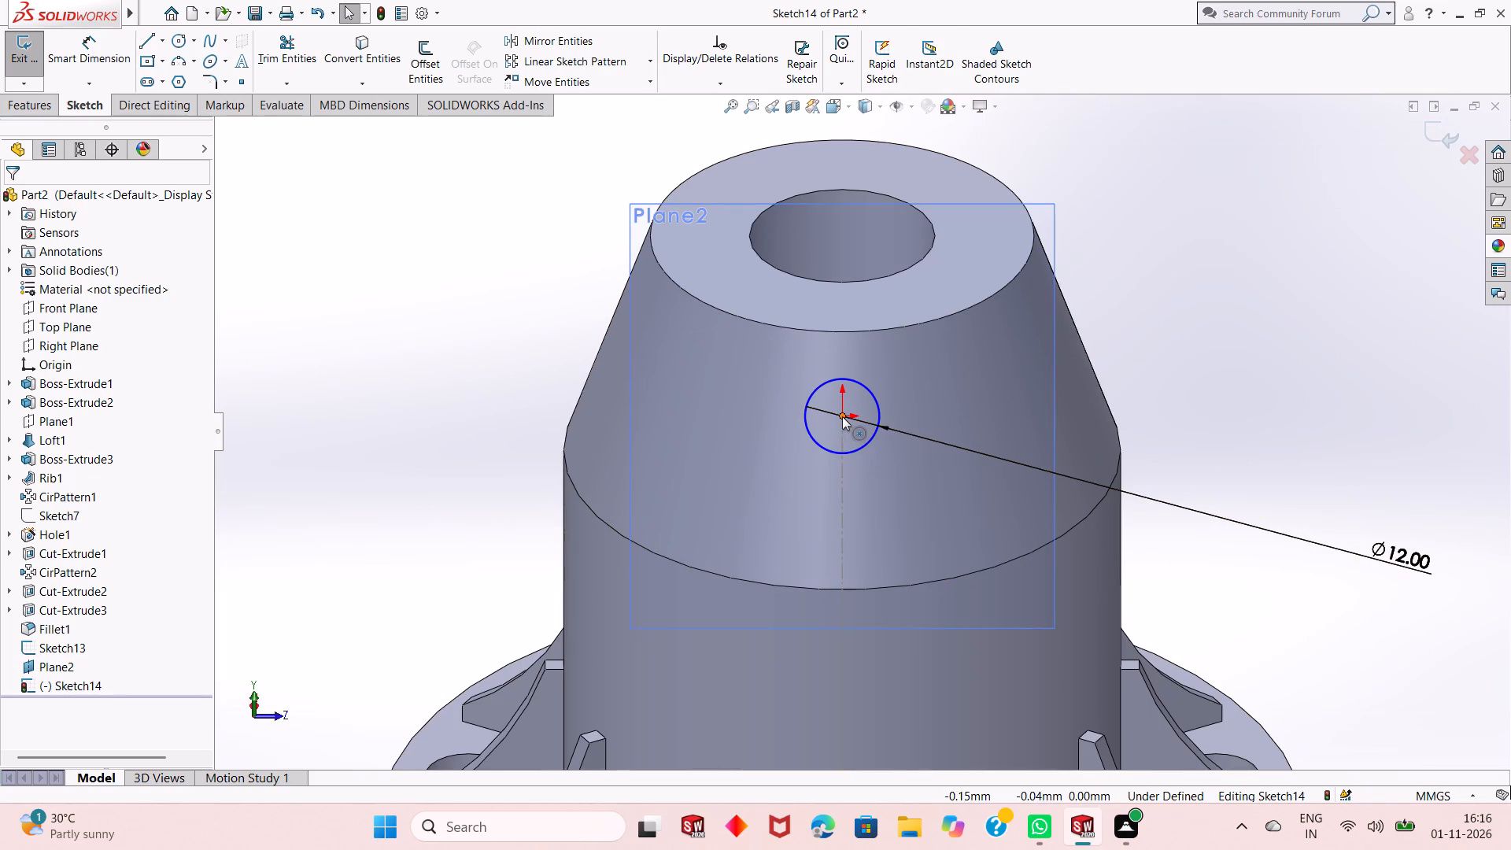
{"action": "left_click", "coordinate": [843, 416]}
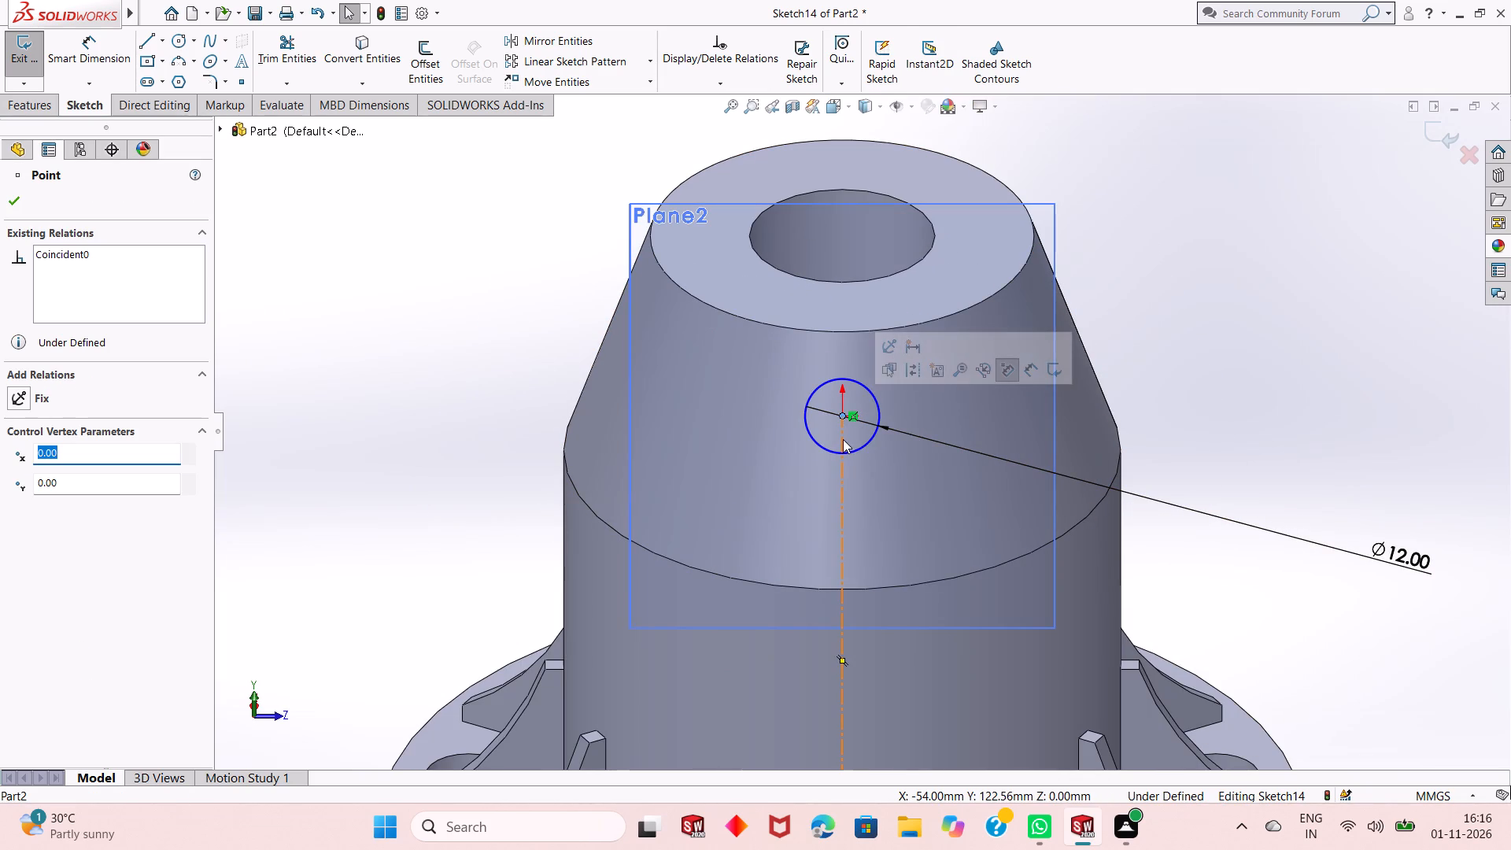
{"action": "left_click", "coordinate": [843, 439], "text": "ctrl"}
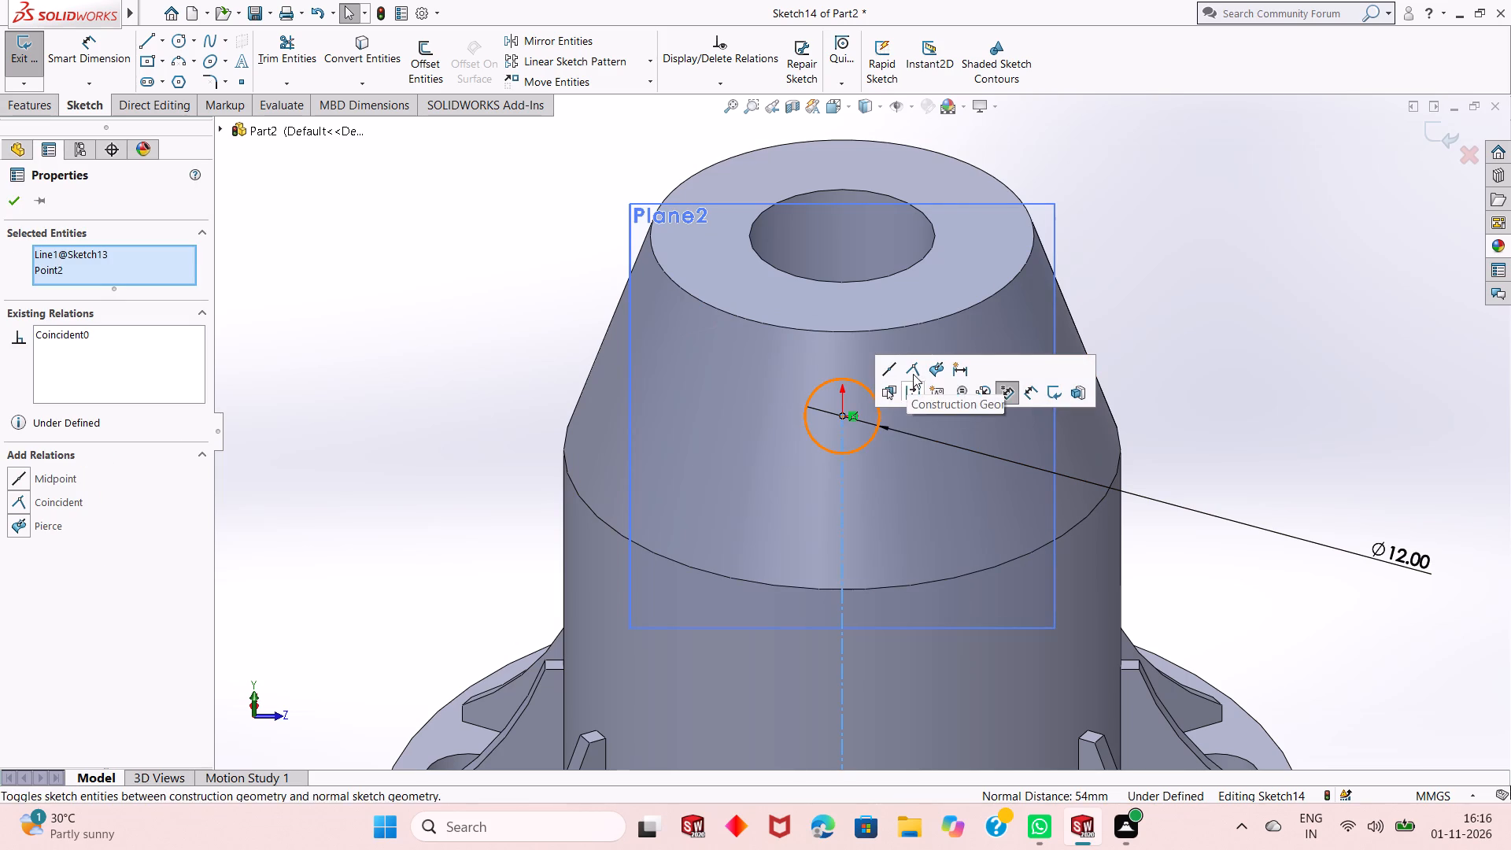
{"action": "left_click", "coordinate": [915, 372]}
{"action": "key", "text": "Escape"}
{"action": "key", "text": "Escape"}
{"action": "key", "text": "Escape"}
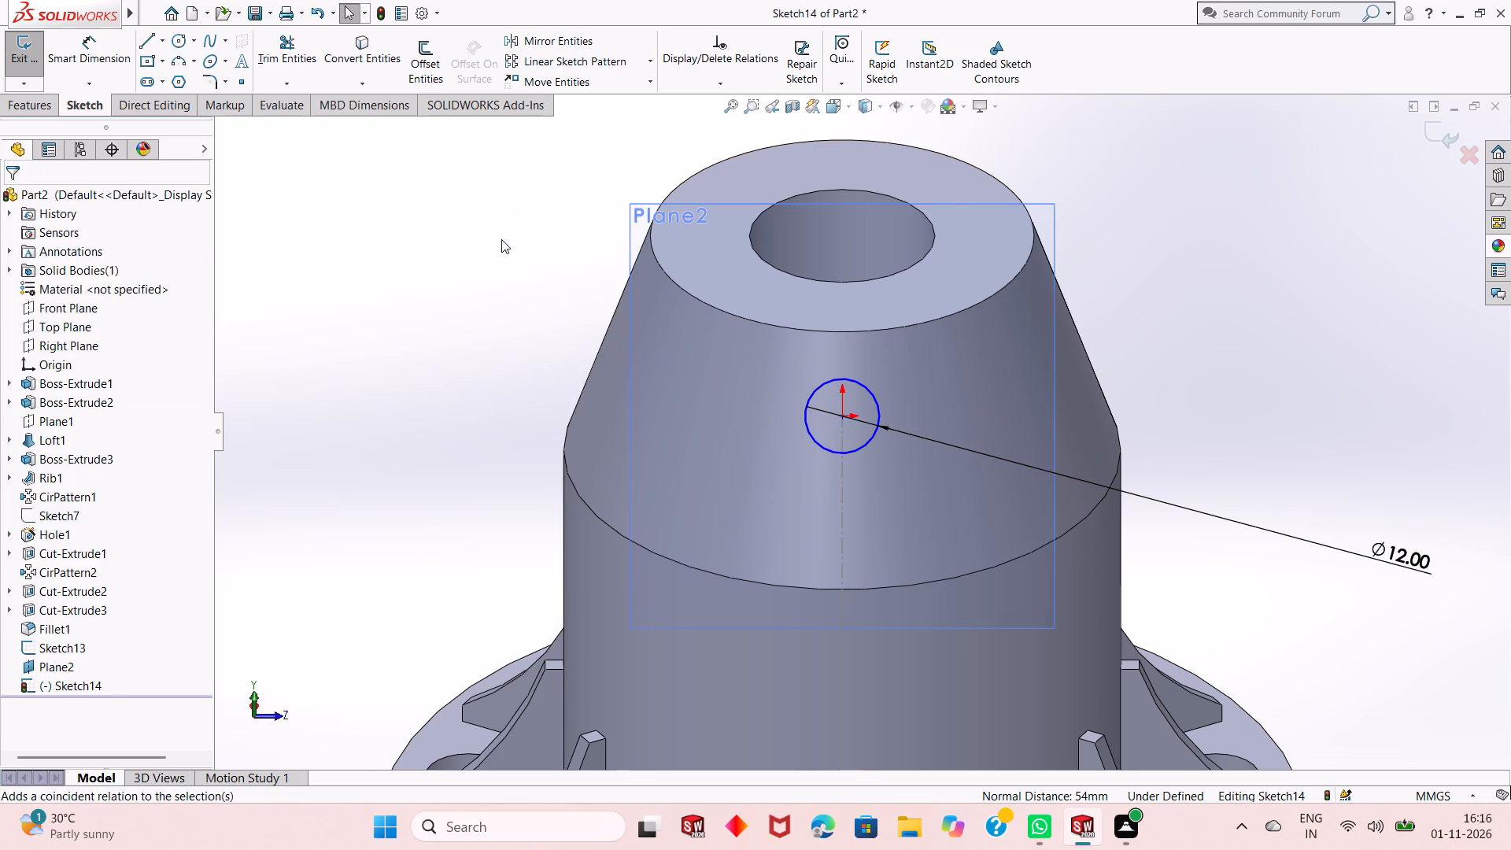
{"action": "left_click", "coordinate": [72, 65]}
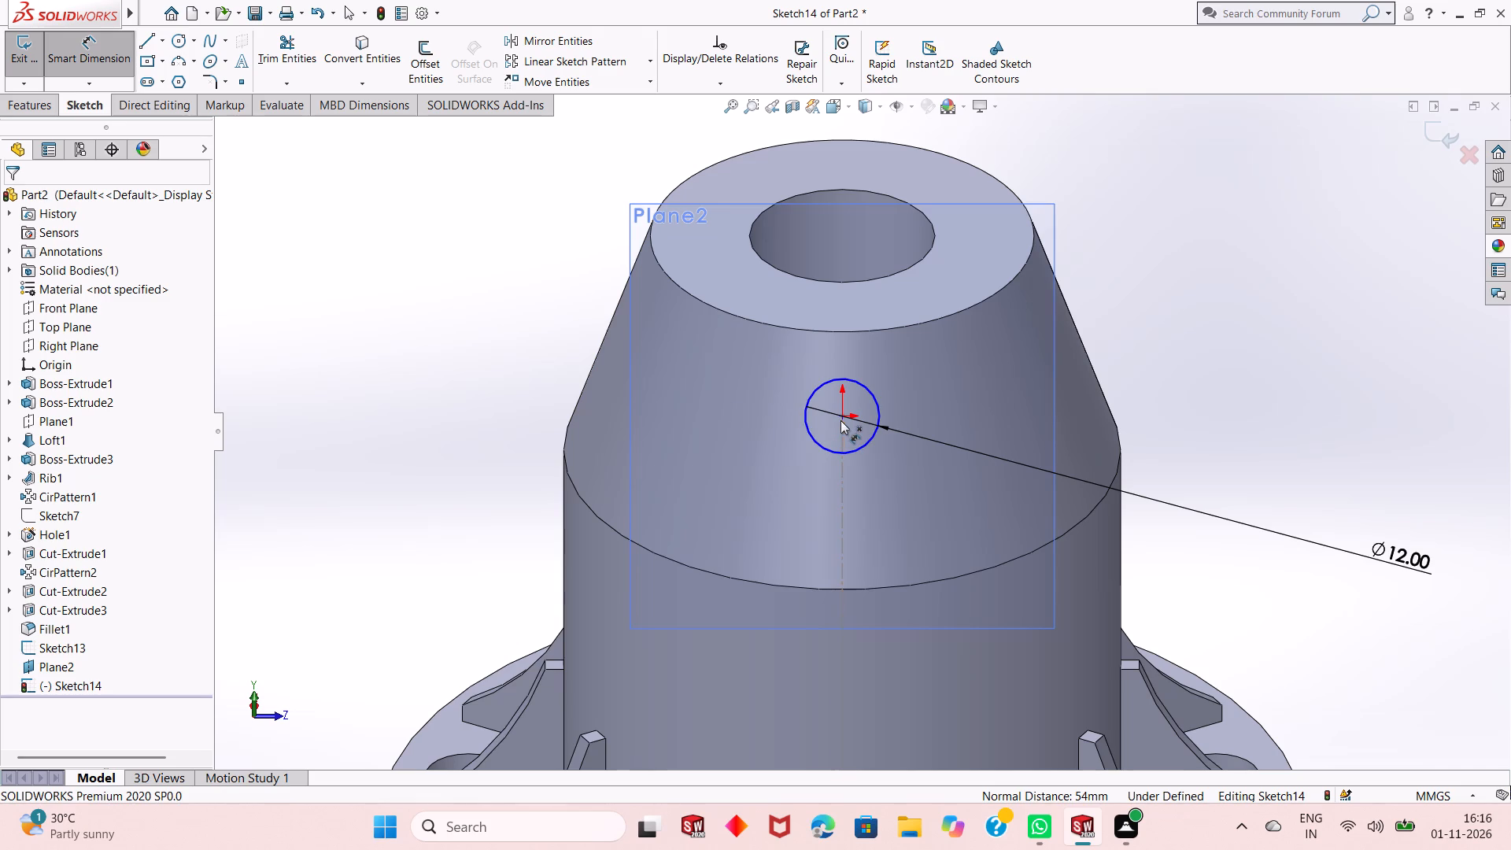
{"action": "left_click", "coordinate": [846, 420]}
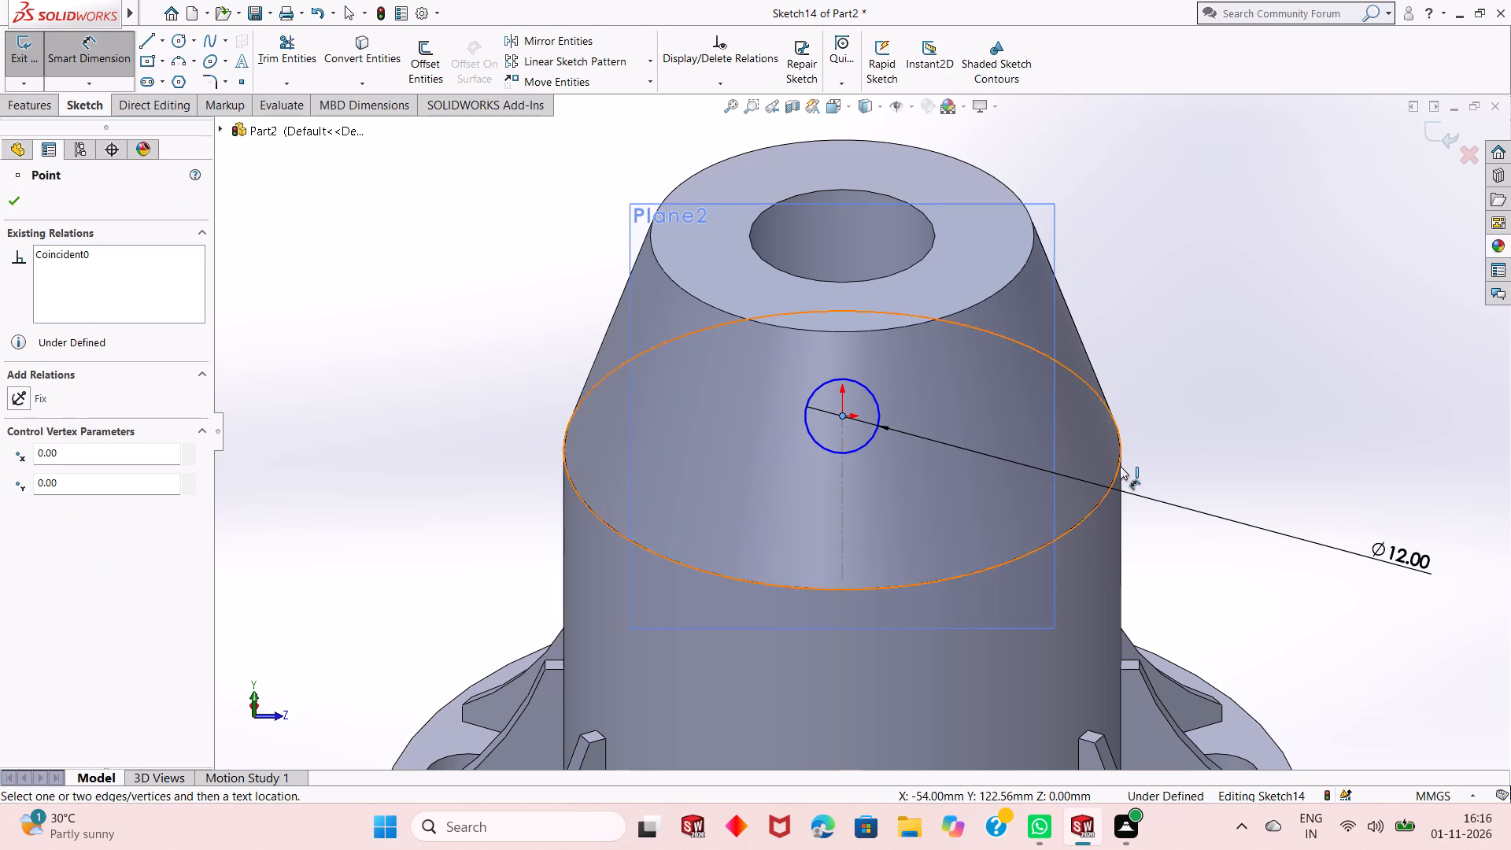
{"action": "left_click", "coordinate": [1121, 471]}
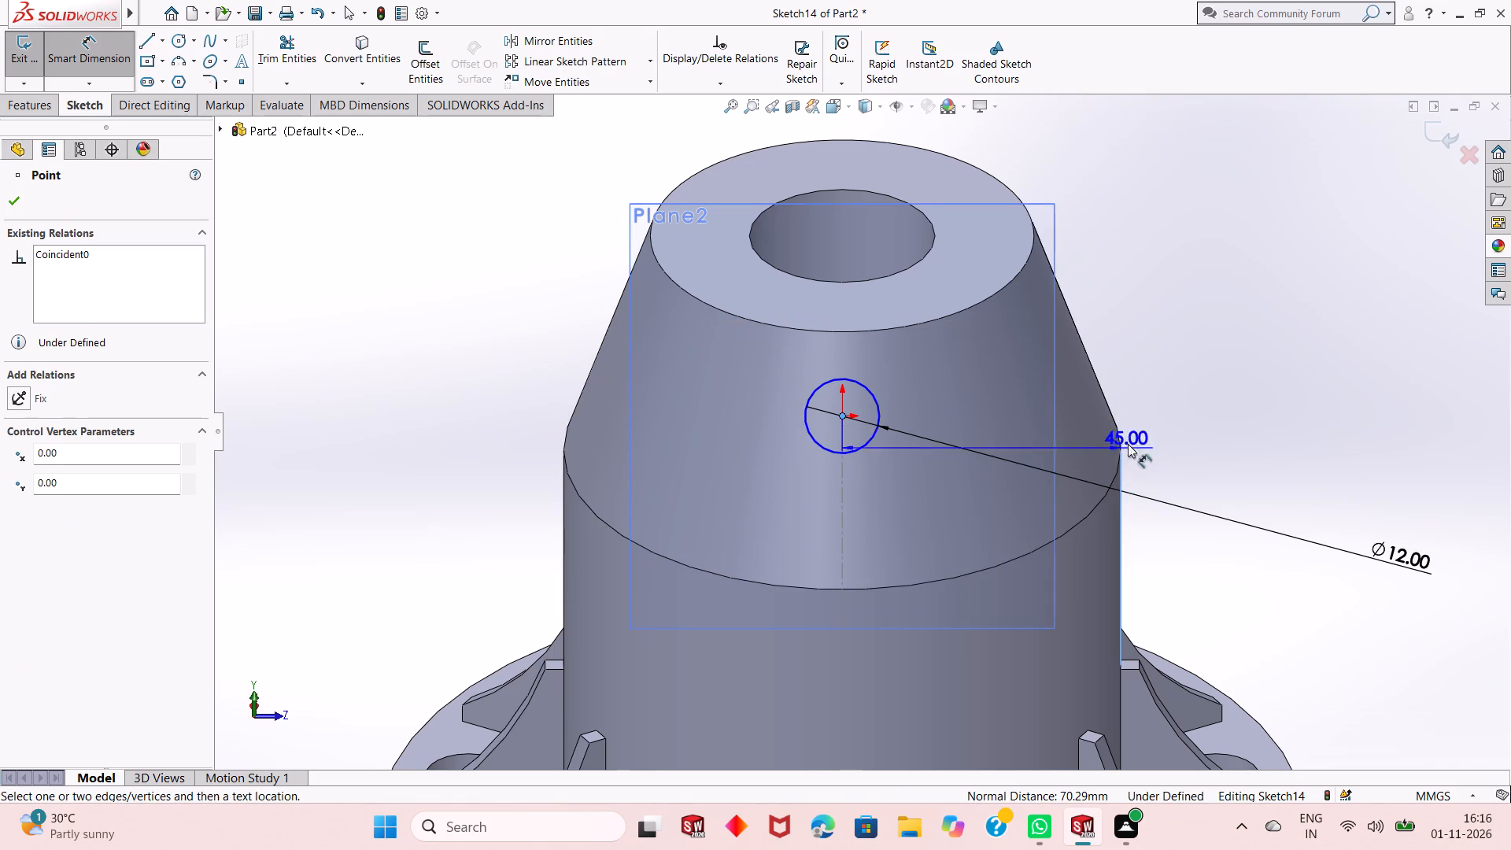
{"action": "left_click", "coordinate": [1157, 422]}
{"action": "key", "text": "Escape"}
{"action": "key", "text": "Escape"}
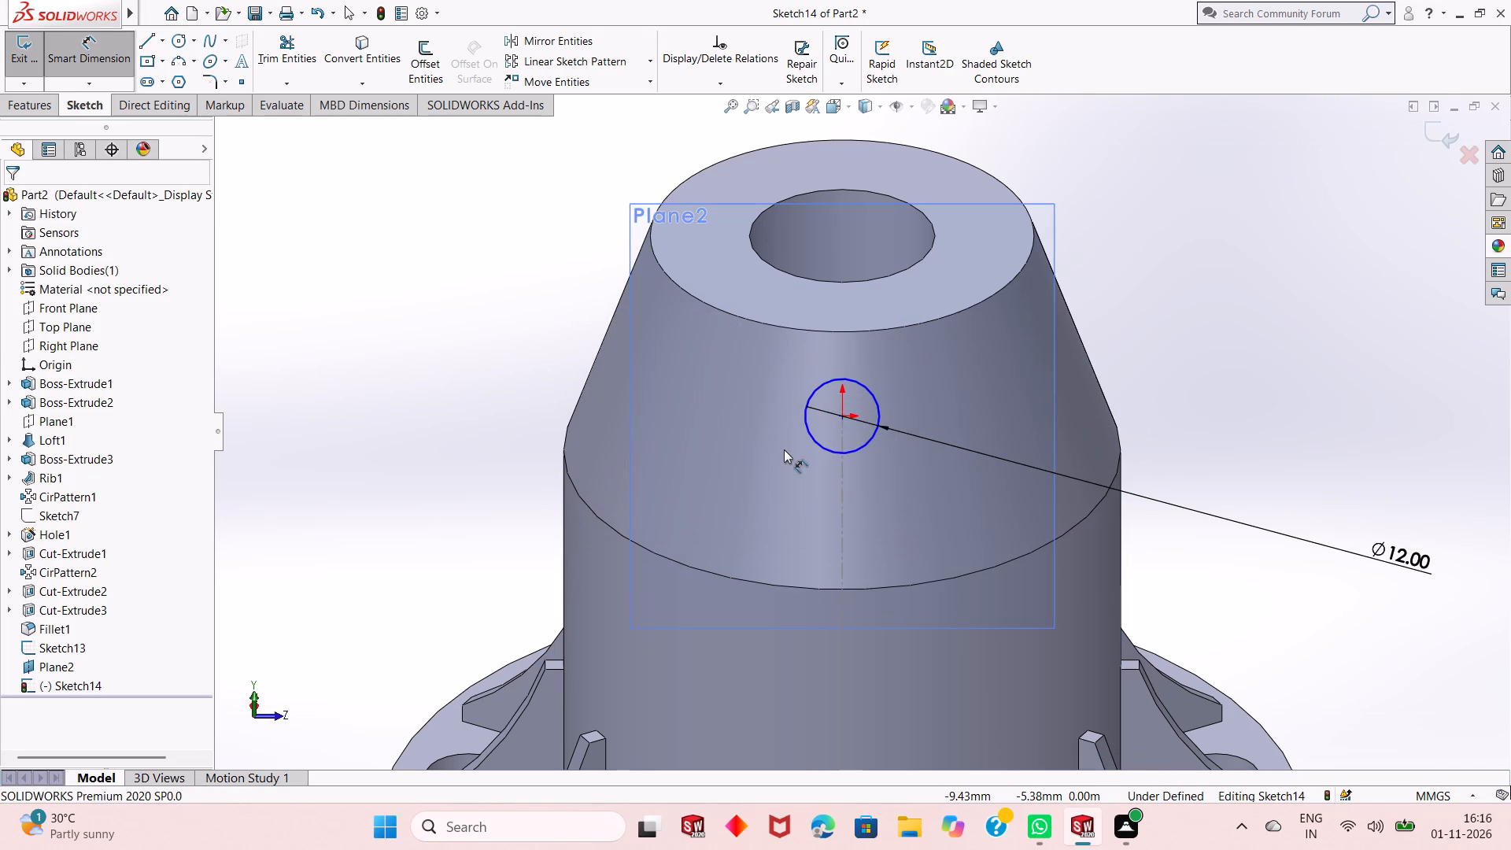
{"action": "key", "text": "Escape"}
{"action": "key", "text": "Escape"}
Dimension the vertical distance from the circle's centre to the tapered section's lower circular edge, keeping the value as placed.
{"action": "left_click", "coordinate": [98, 54]}
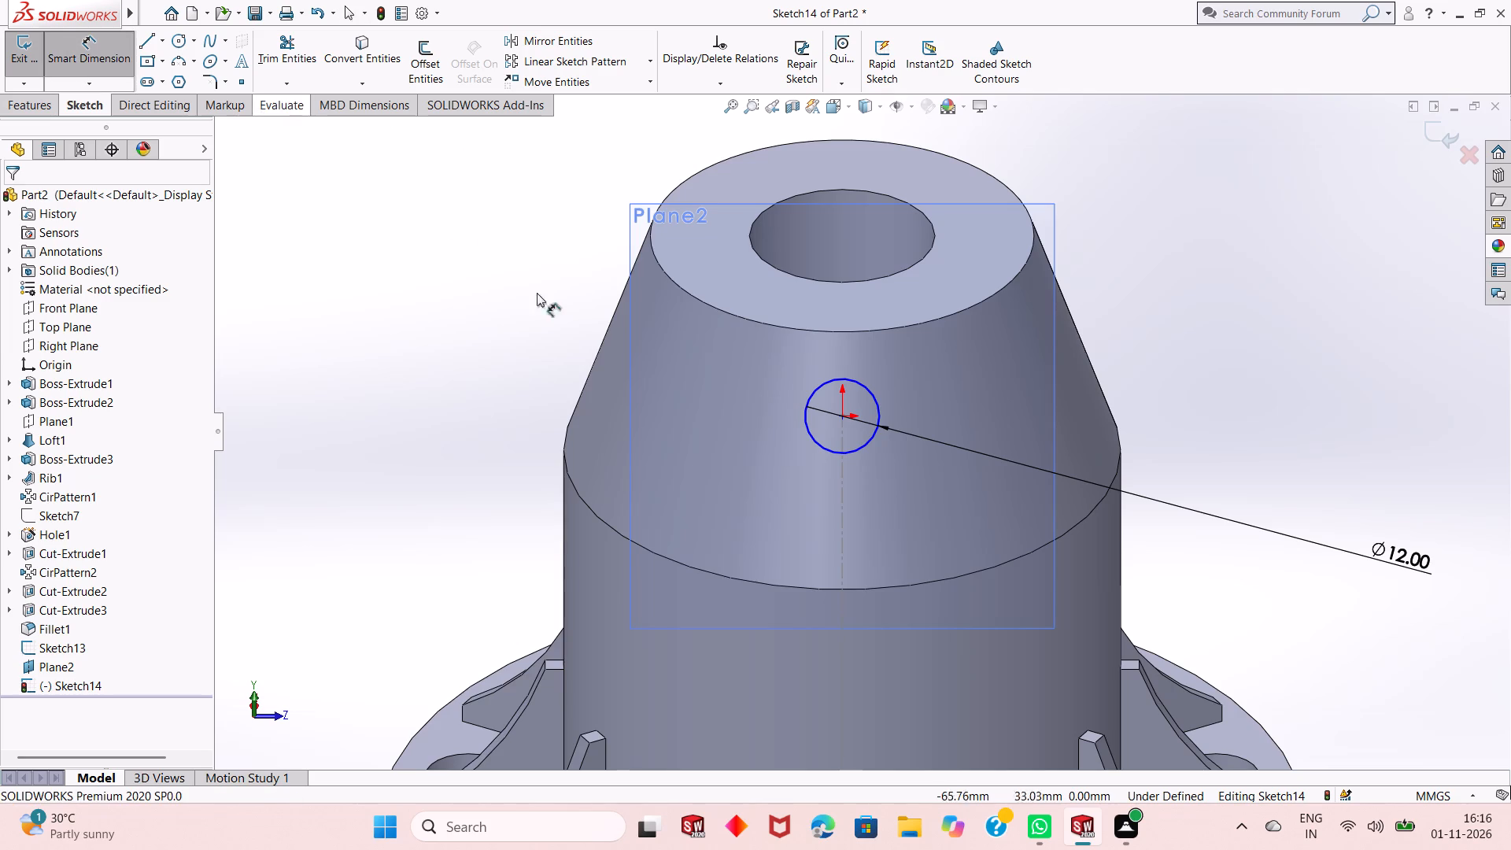
{"action": "scroll", "coordinate": [727, 482], "scroll_direction": "up", "scroll_amount": 3}
{"action": "left_click", "coordinate": [852, 427]}
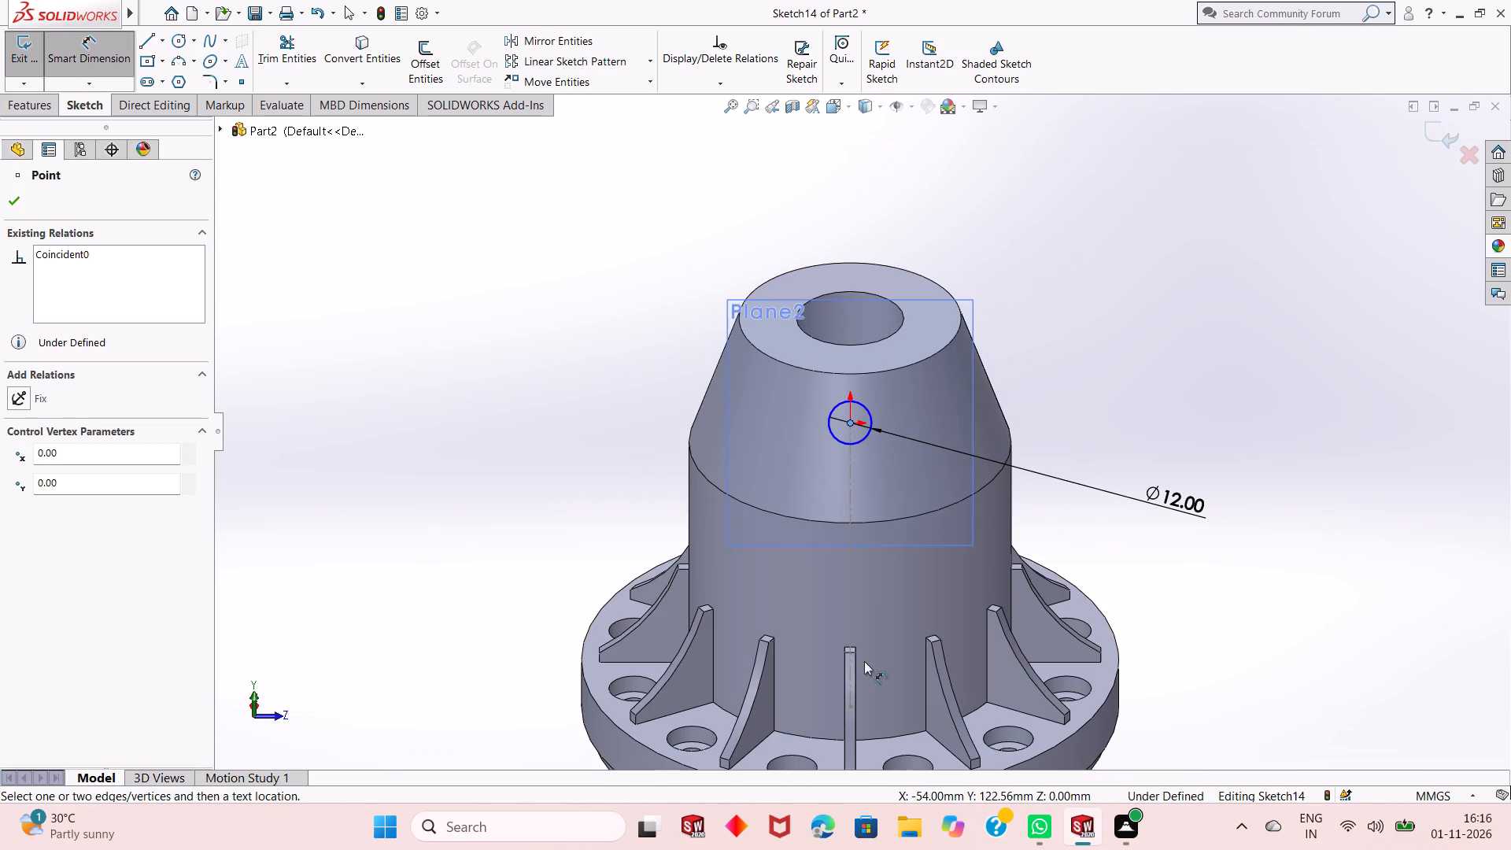
{"action": "left_click", "coordinate": [864, 521]}
{"action": "left_click", "coordinate": [586, 500]}
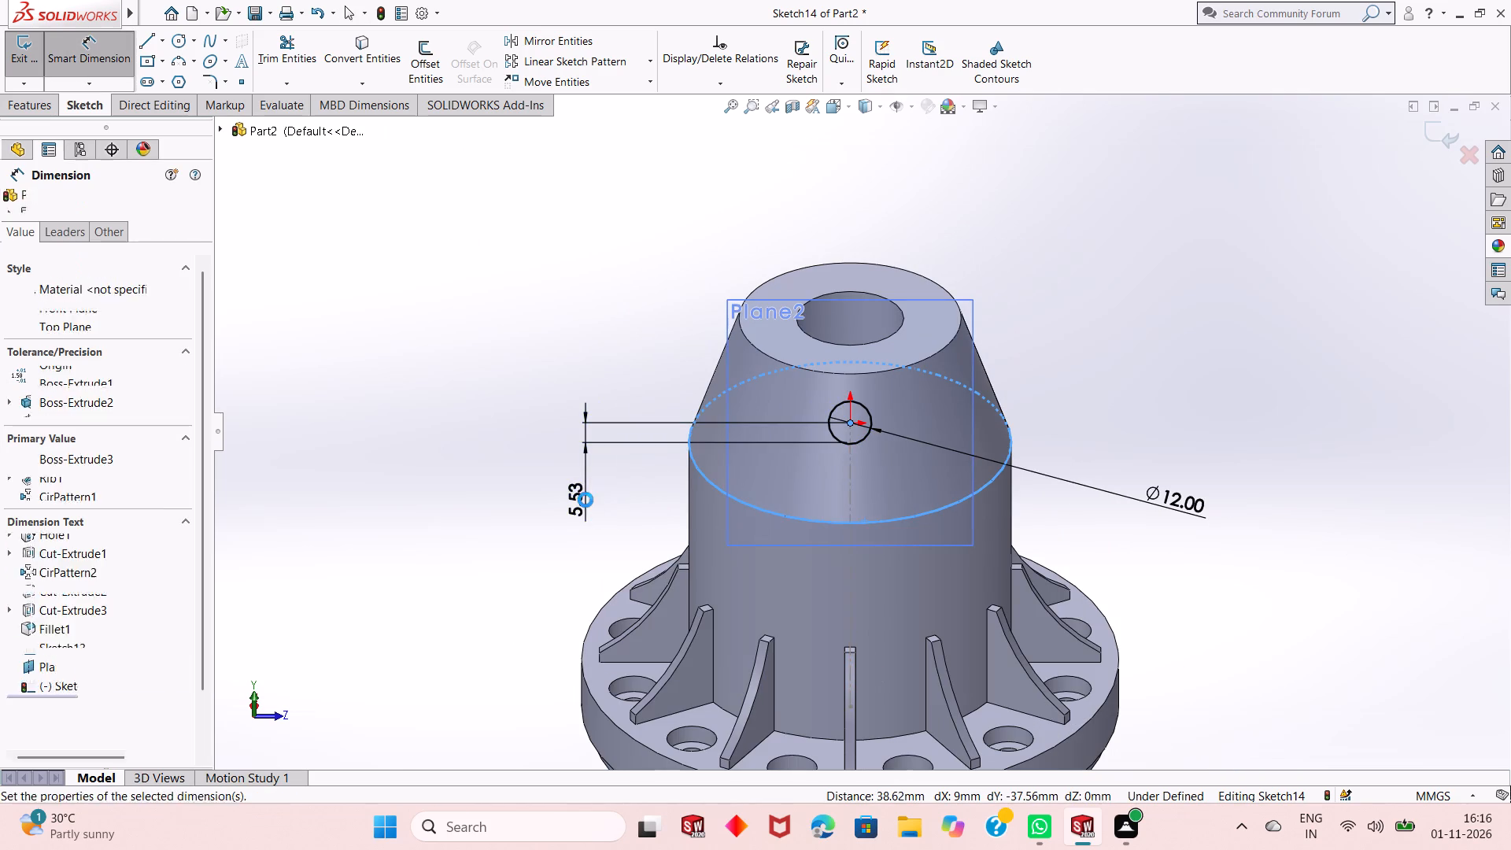
{"action": "left_click", "coordinate": [521, 473]}
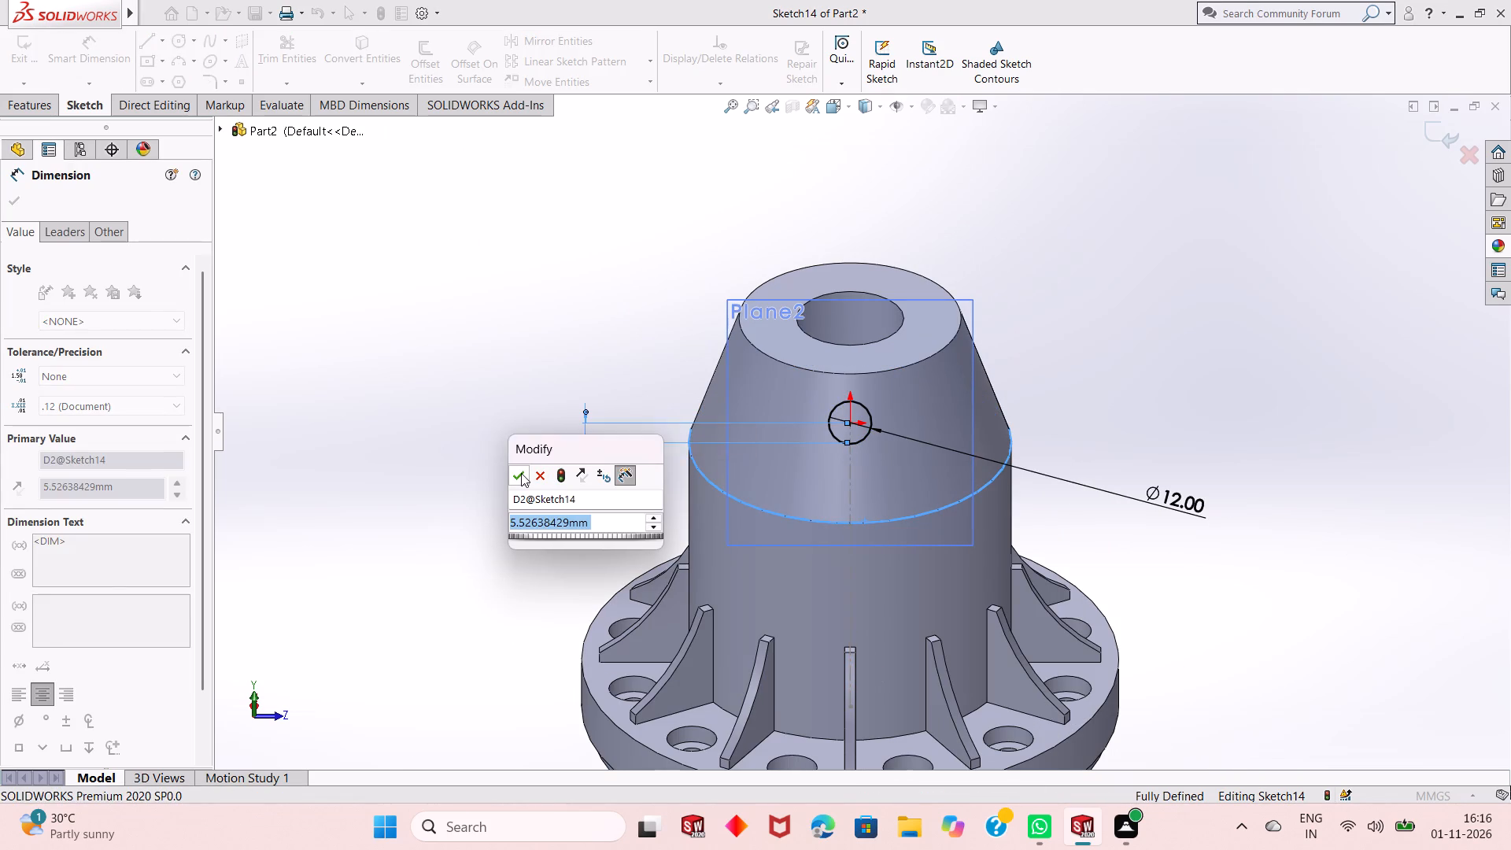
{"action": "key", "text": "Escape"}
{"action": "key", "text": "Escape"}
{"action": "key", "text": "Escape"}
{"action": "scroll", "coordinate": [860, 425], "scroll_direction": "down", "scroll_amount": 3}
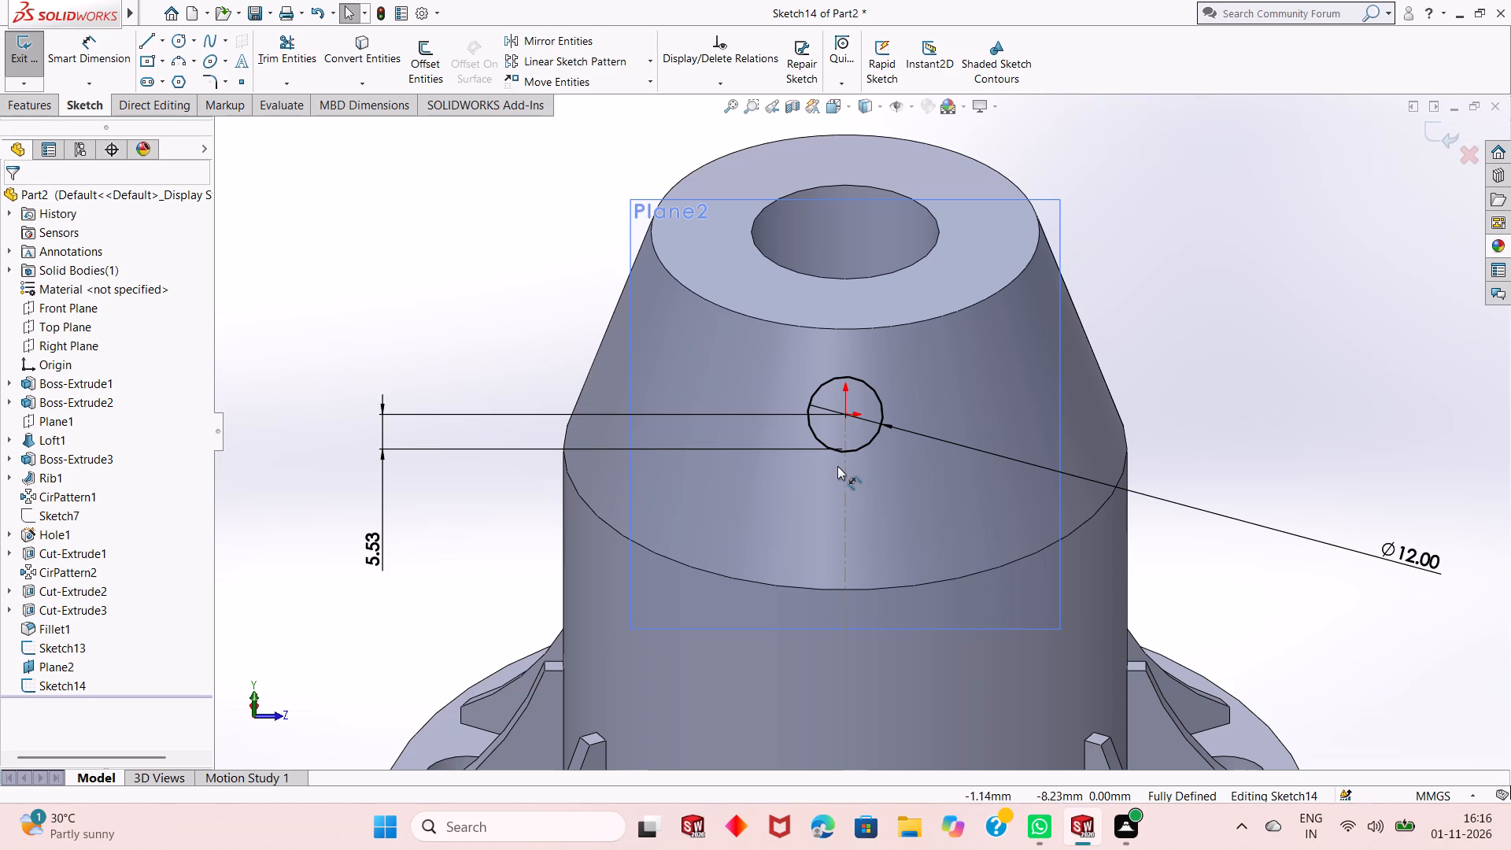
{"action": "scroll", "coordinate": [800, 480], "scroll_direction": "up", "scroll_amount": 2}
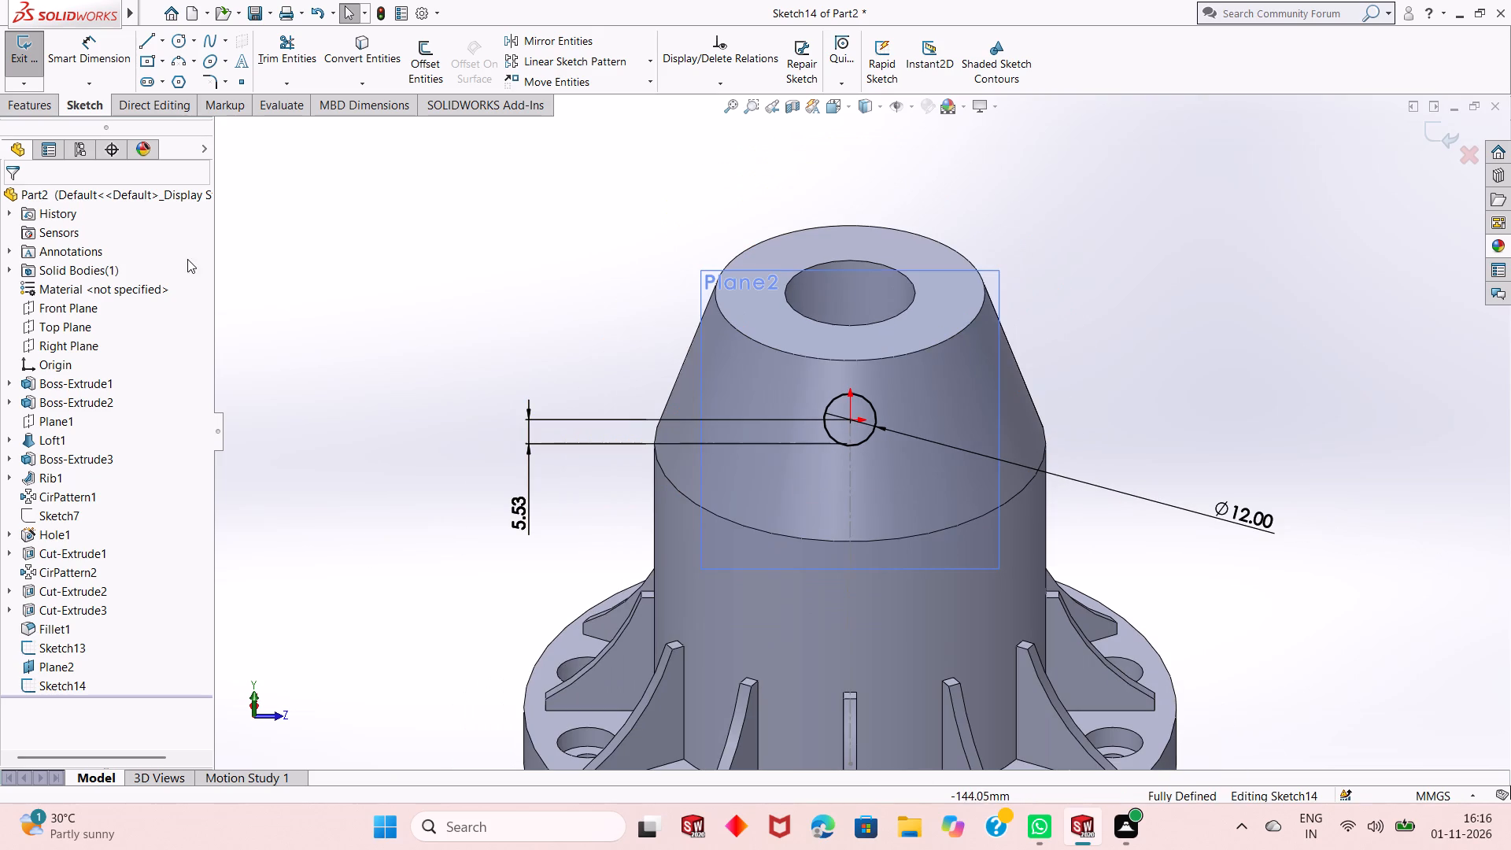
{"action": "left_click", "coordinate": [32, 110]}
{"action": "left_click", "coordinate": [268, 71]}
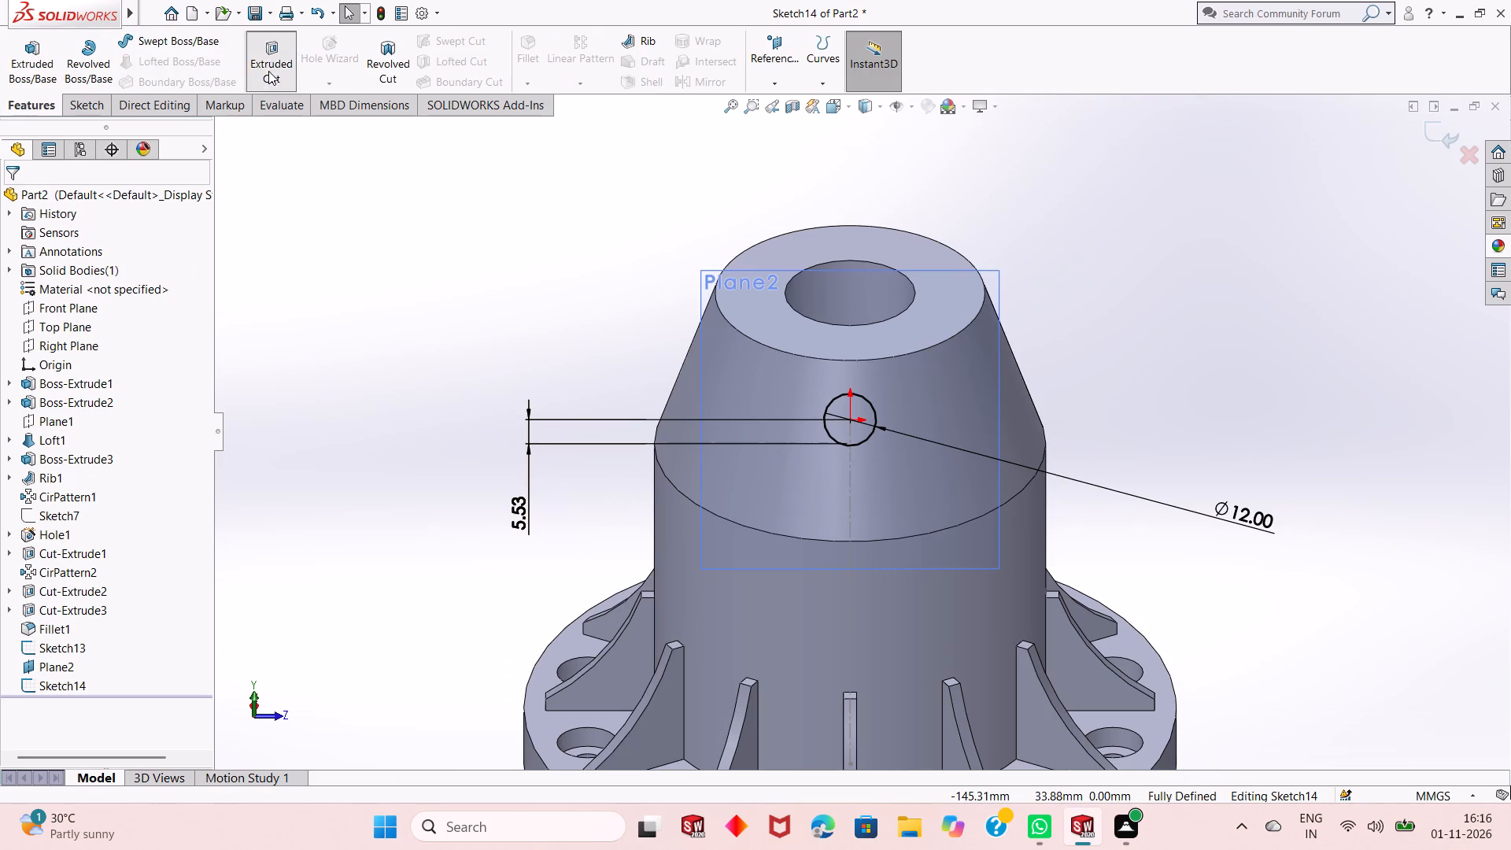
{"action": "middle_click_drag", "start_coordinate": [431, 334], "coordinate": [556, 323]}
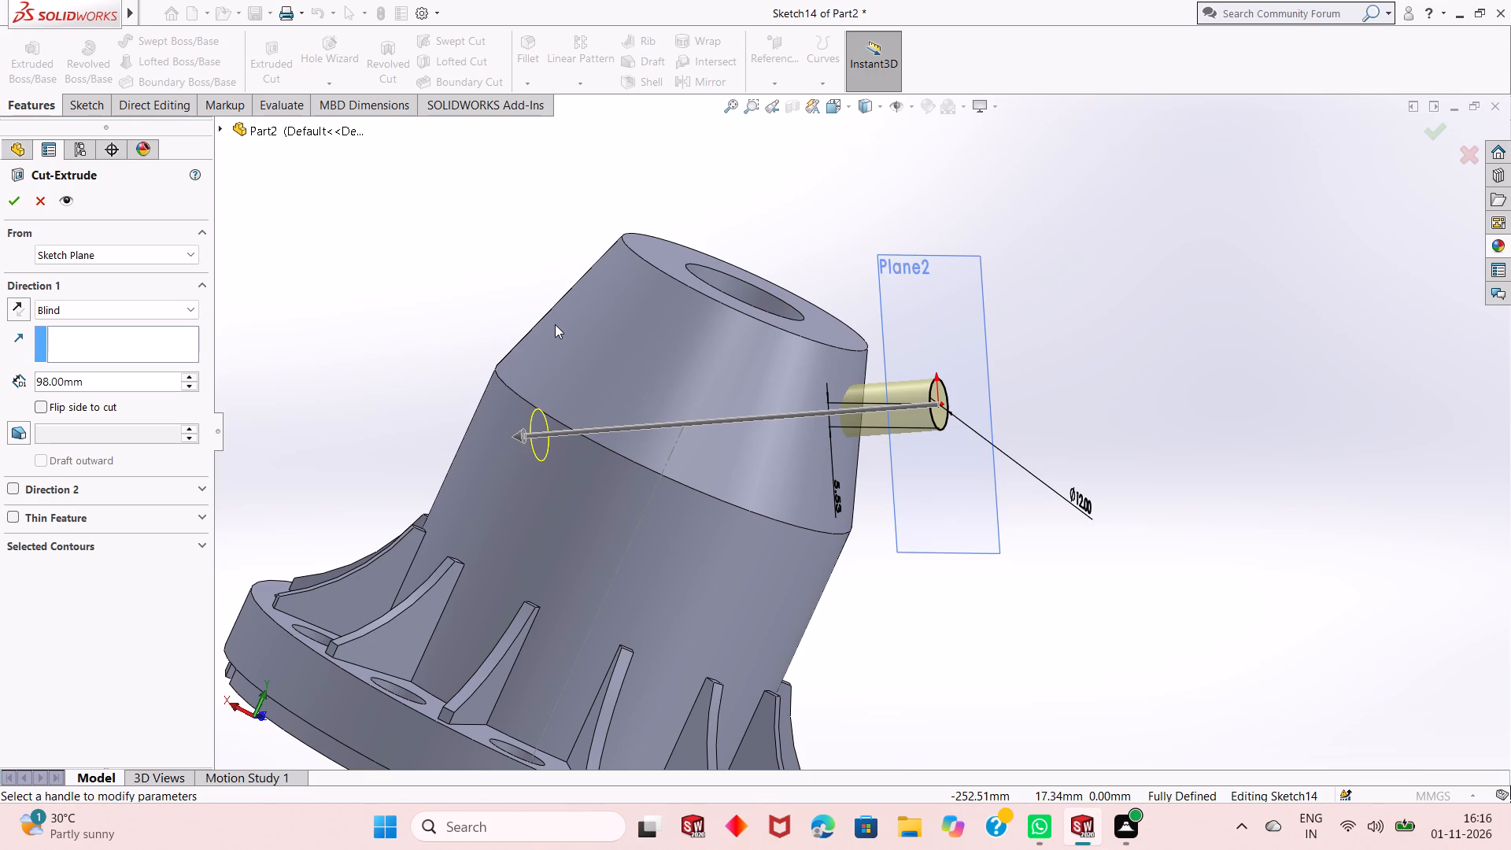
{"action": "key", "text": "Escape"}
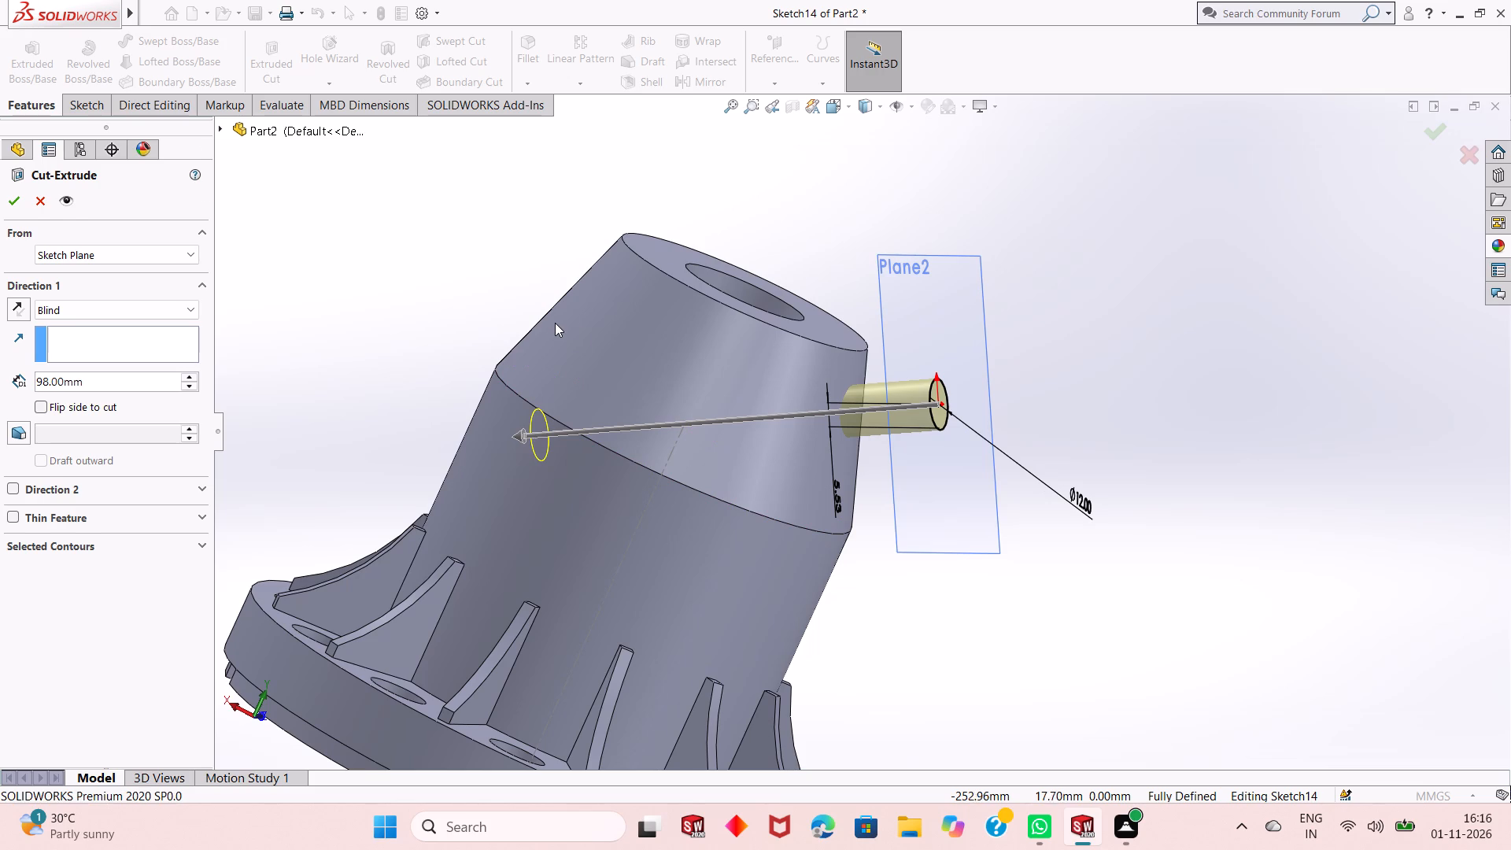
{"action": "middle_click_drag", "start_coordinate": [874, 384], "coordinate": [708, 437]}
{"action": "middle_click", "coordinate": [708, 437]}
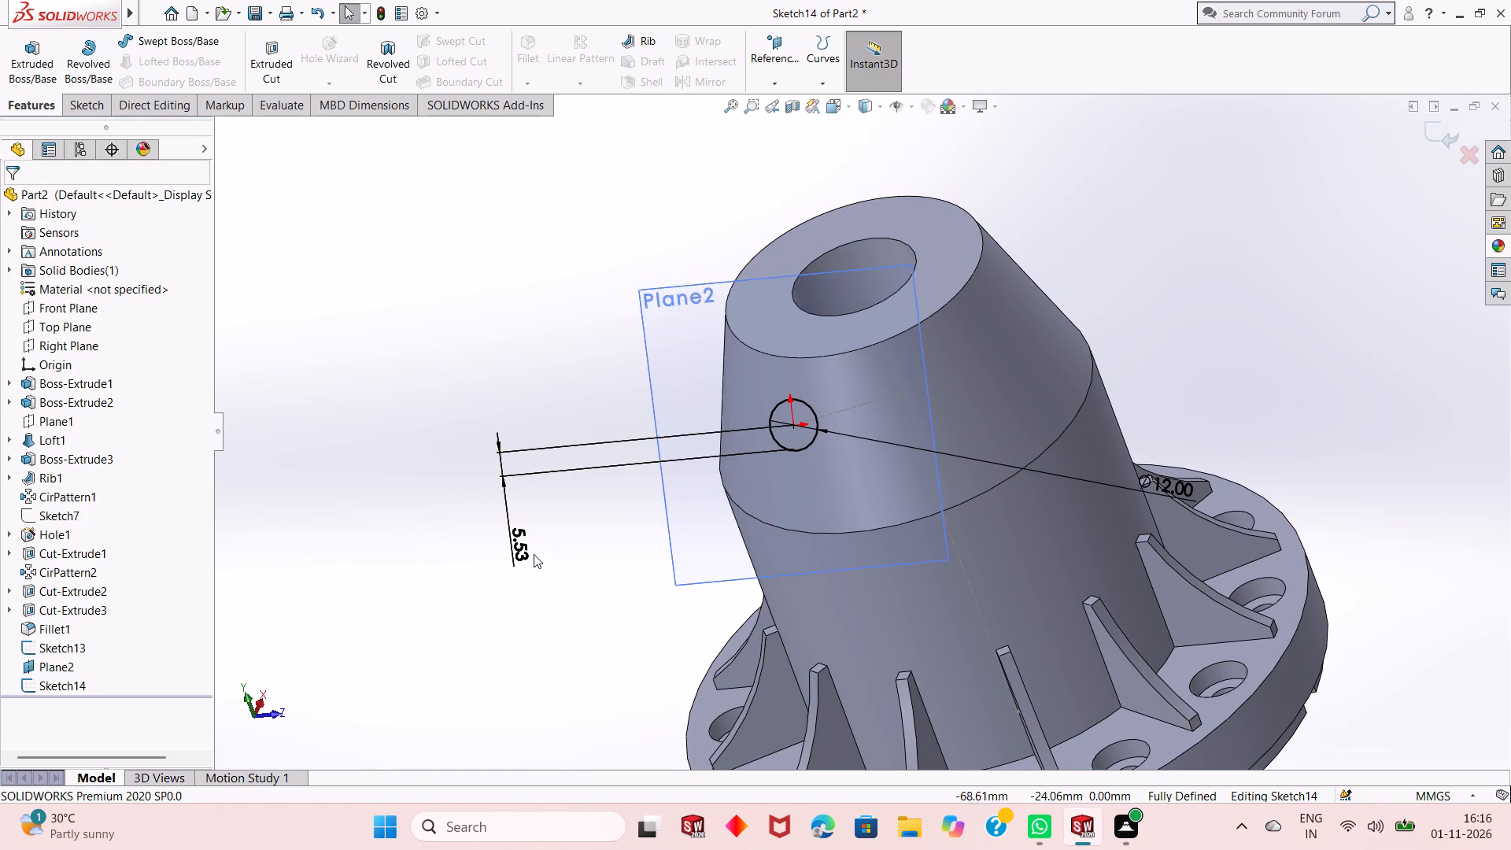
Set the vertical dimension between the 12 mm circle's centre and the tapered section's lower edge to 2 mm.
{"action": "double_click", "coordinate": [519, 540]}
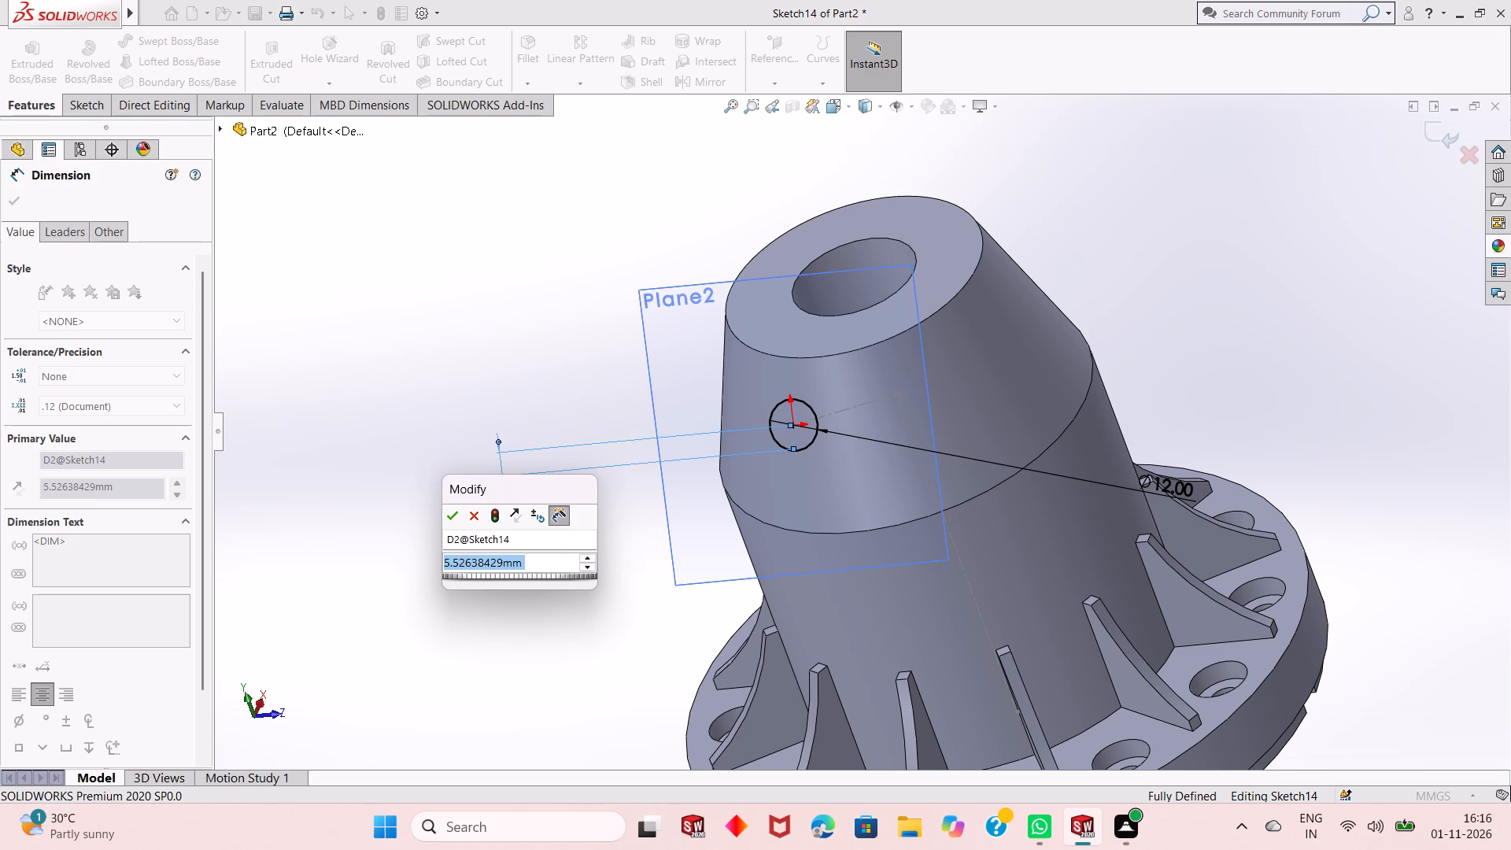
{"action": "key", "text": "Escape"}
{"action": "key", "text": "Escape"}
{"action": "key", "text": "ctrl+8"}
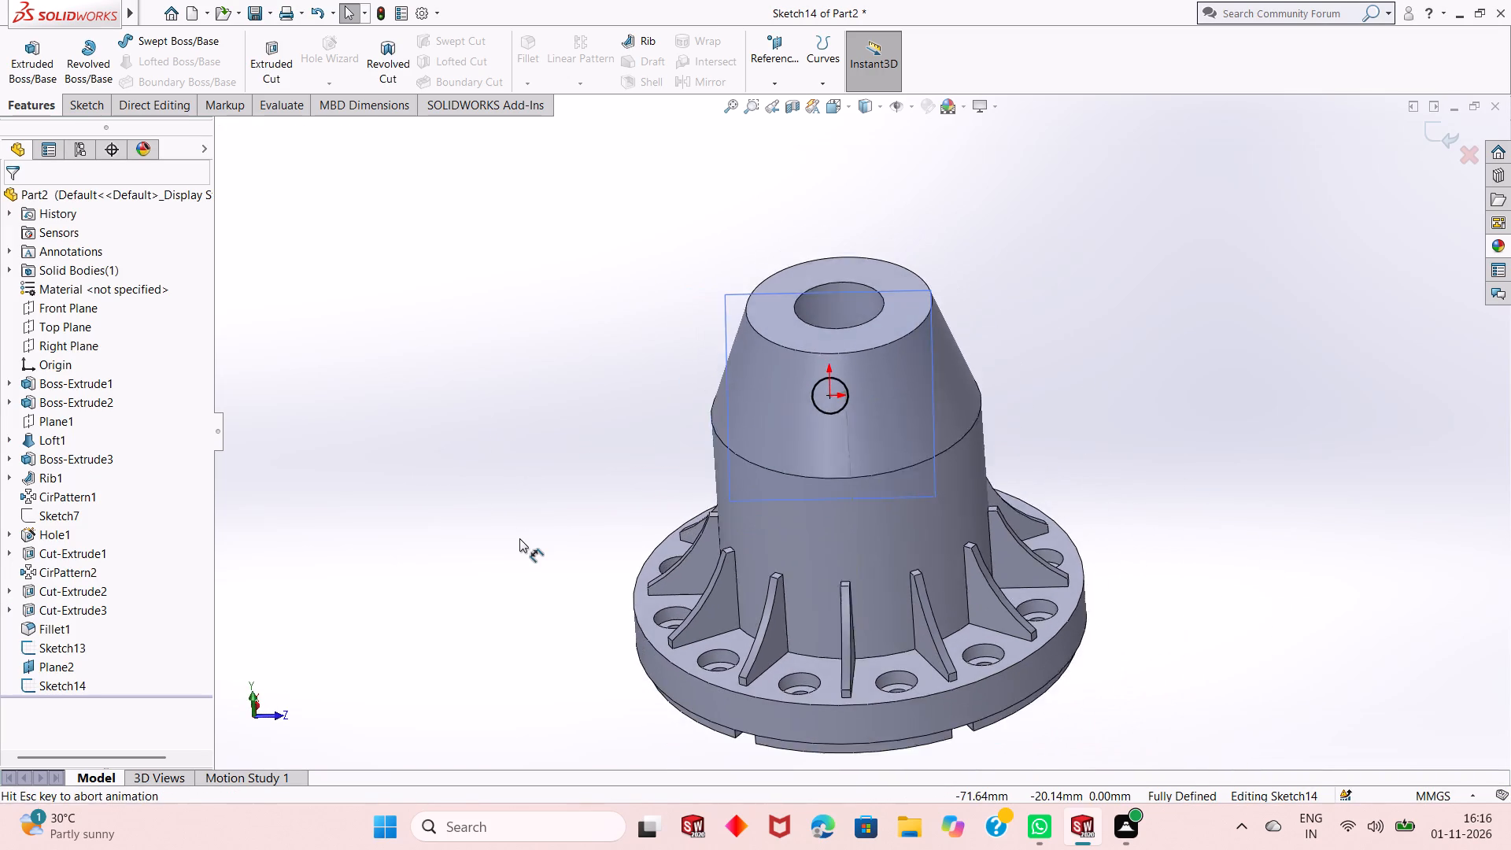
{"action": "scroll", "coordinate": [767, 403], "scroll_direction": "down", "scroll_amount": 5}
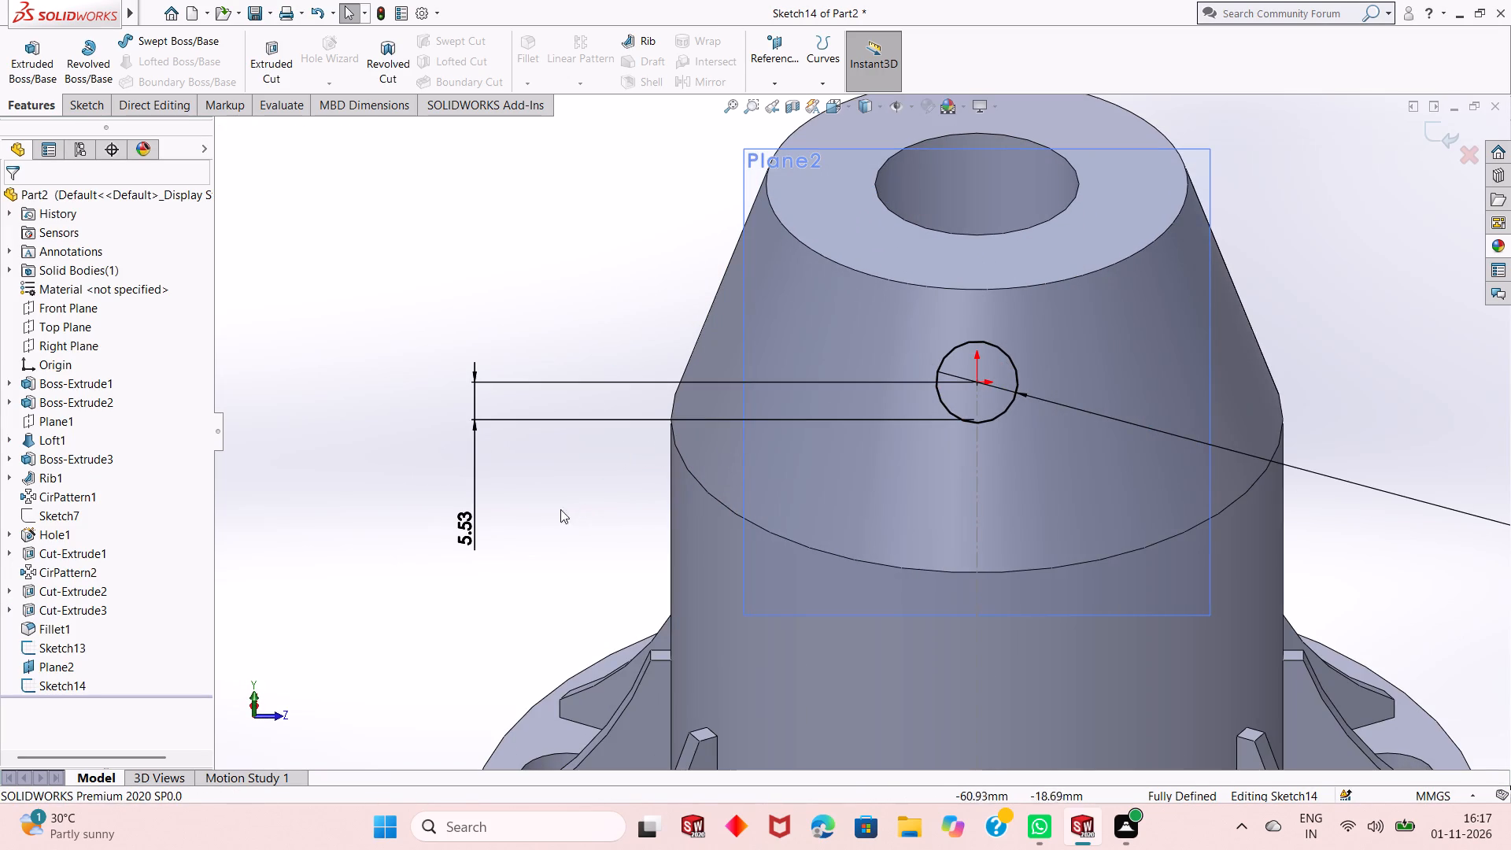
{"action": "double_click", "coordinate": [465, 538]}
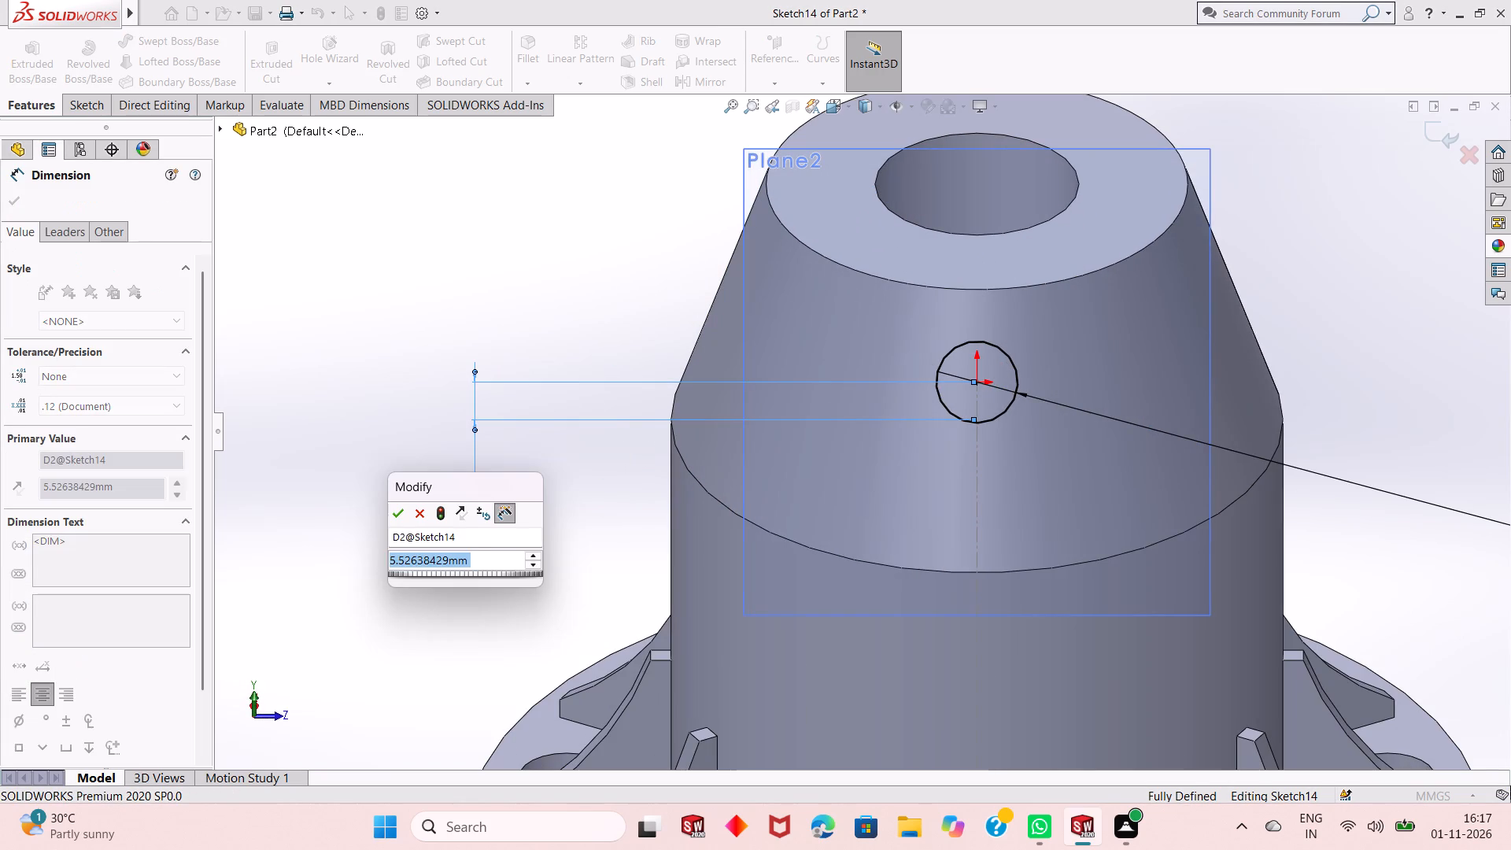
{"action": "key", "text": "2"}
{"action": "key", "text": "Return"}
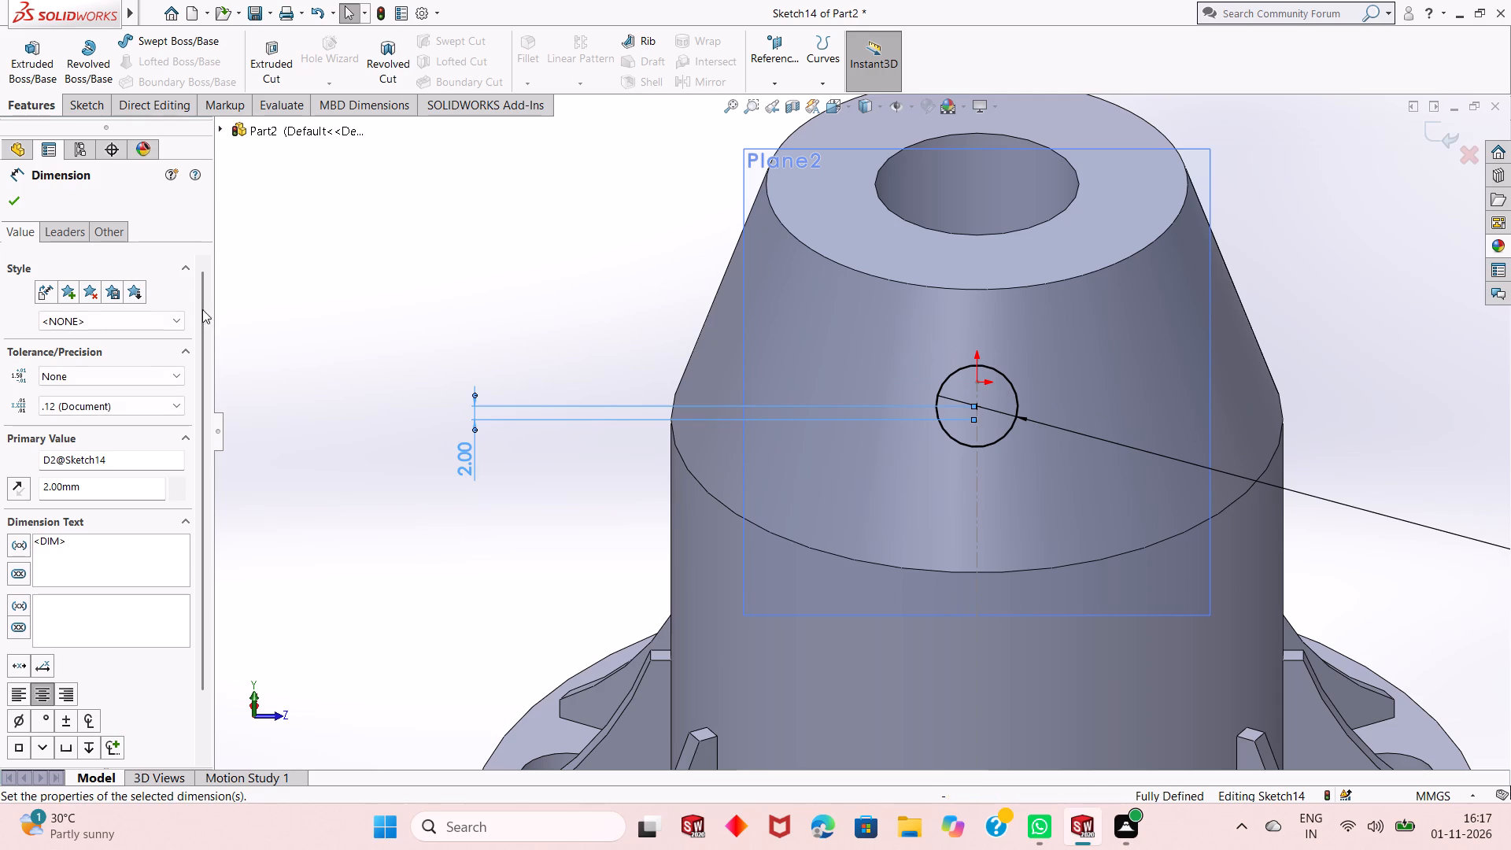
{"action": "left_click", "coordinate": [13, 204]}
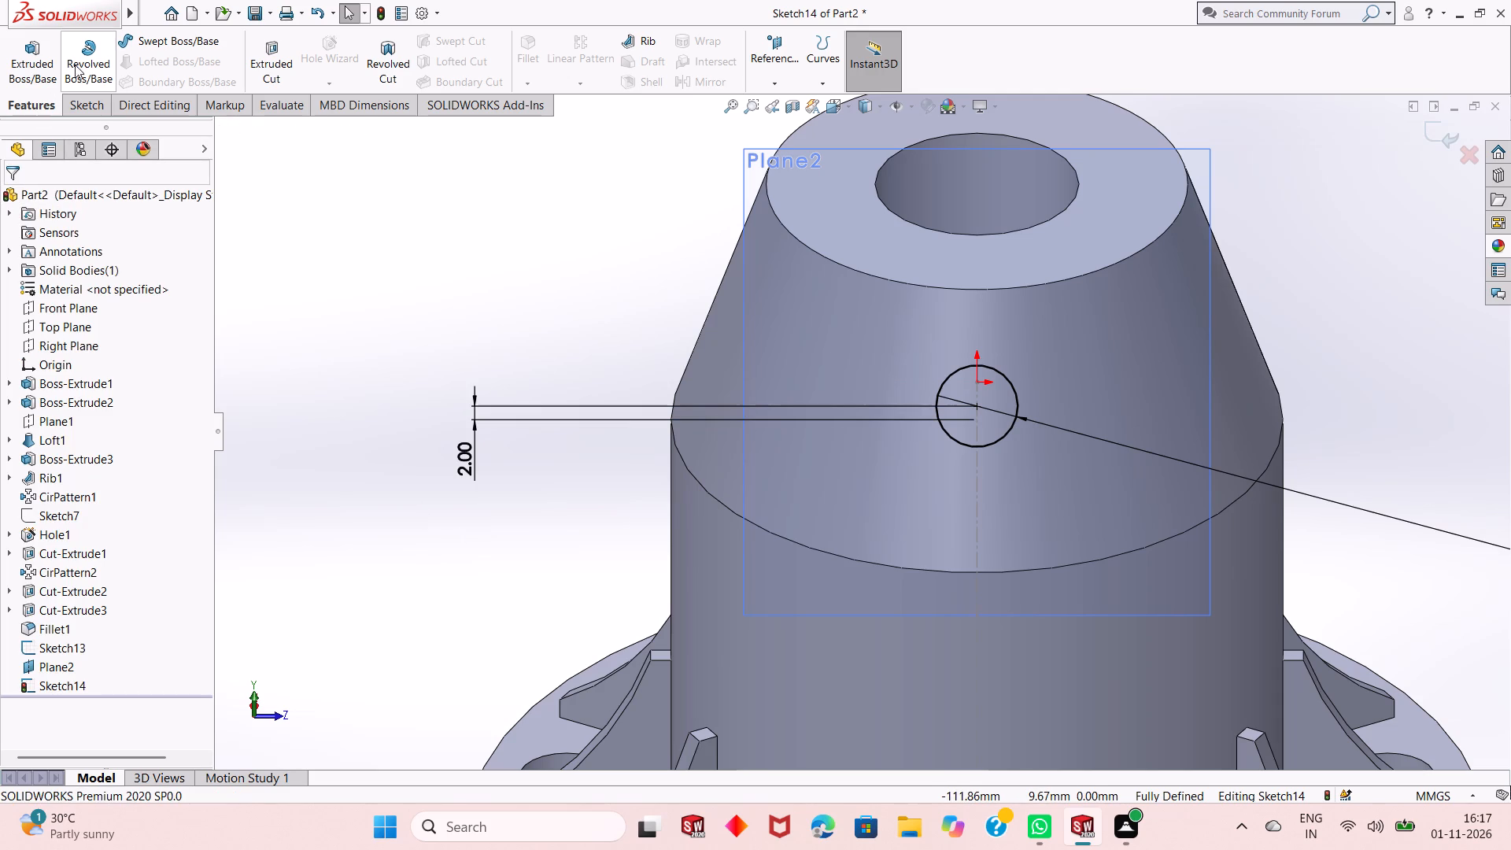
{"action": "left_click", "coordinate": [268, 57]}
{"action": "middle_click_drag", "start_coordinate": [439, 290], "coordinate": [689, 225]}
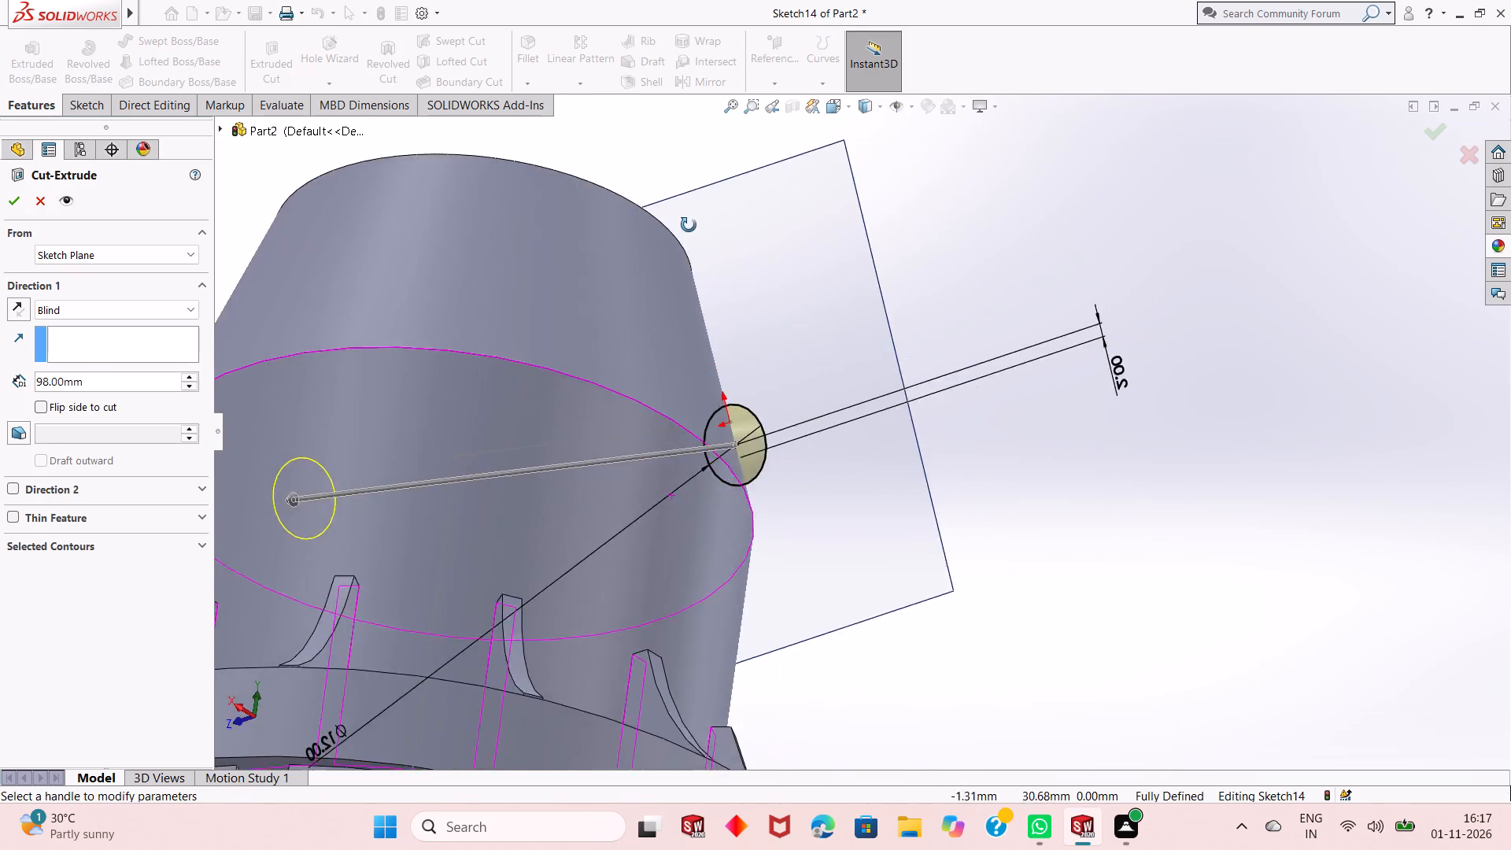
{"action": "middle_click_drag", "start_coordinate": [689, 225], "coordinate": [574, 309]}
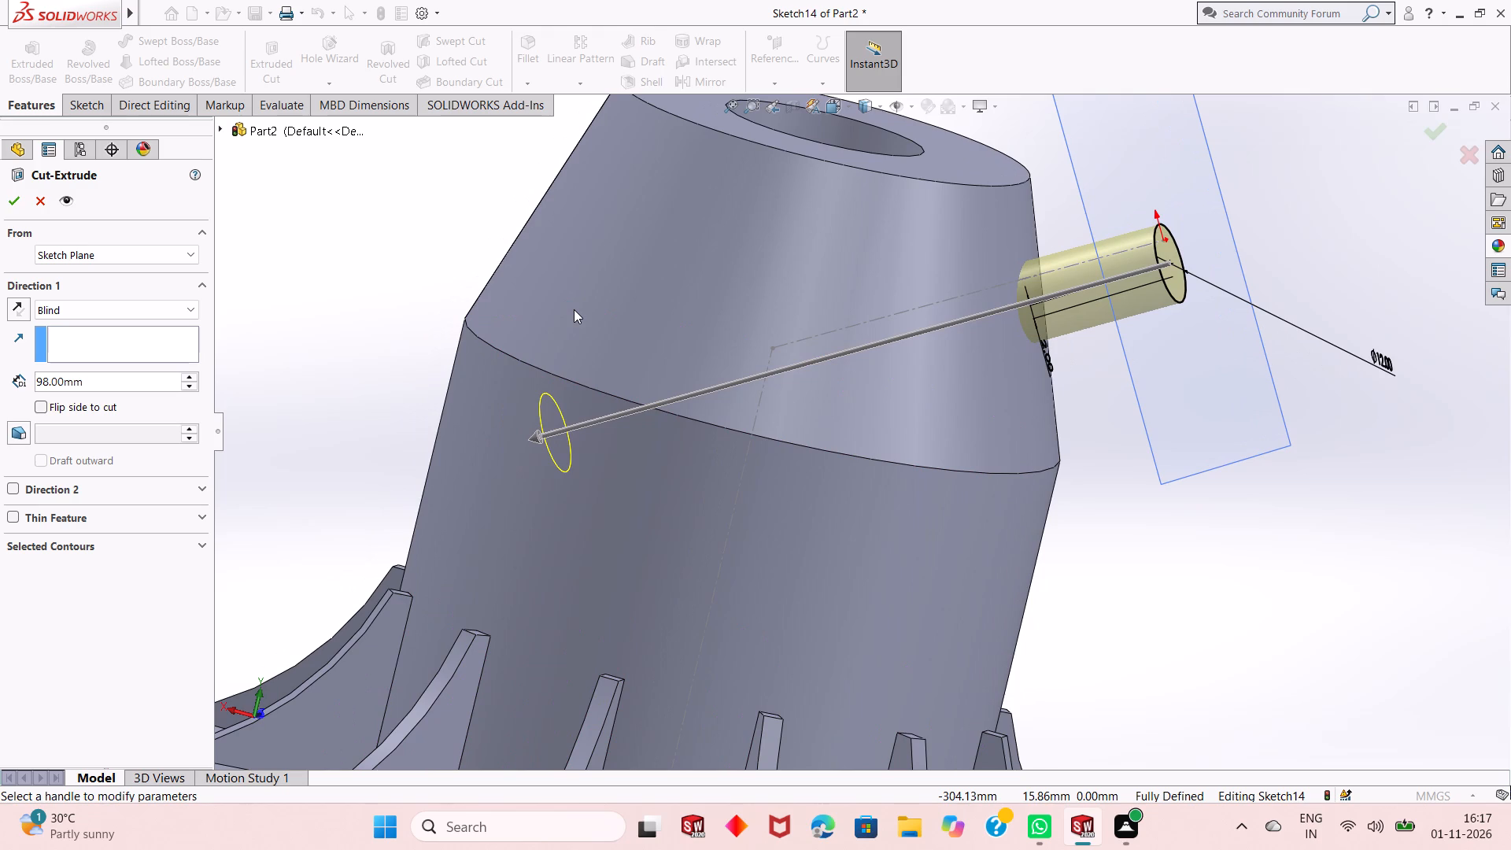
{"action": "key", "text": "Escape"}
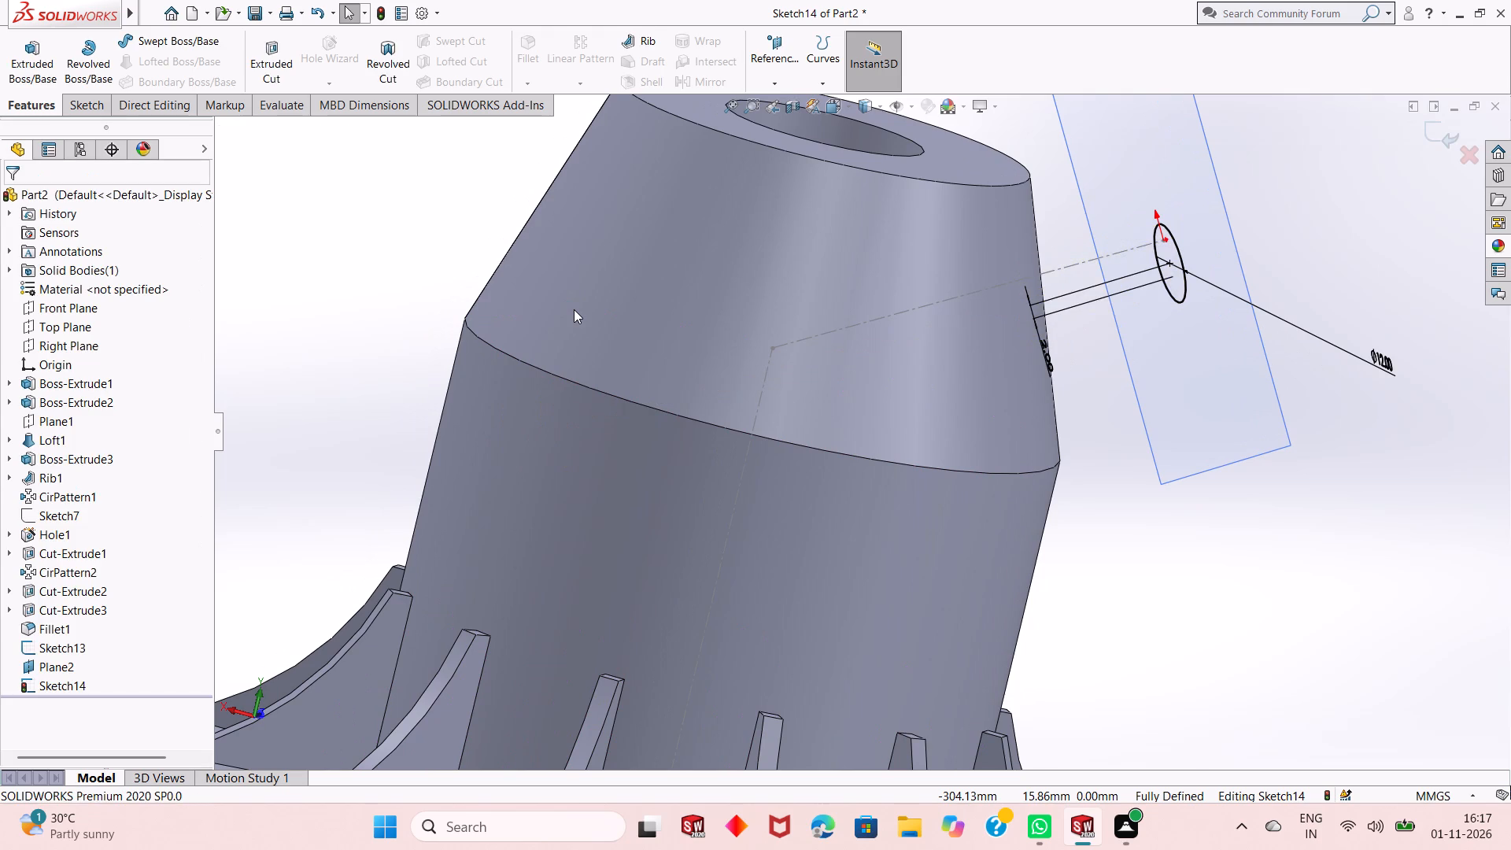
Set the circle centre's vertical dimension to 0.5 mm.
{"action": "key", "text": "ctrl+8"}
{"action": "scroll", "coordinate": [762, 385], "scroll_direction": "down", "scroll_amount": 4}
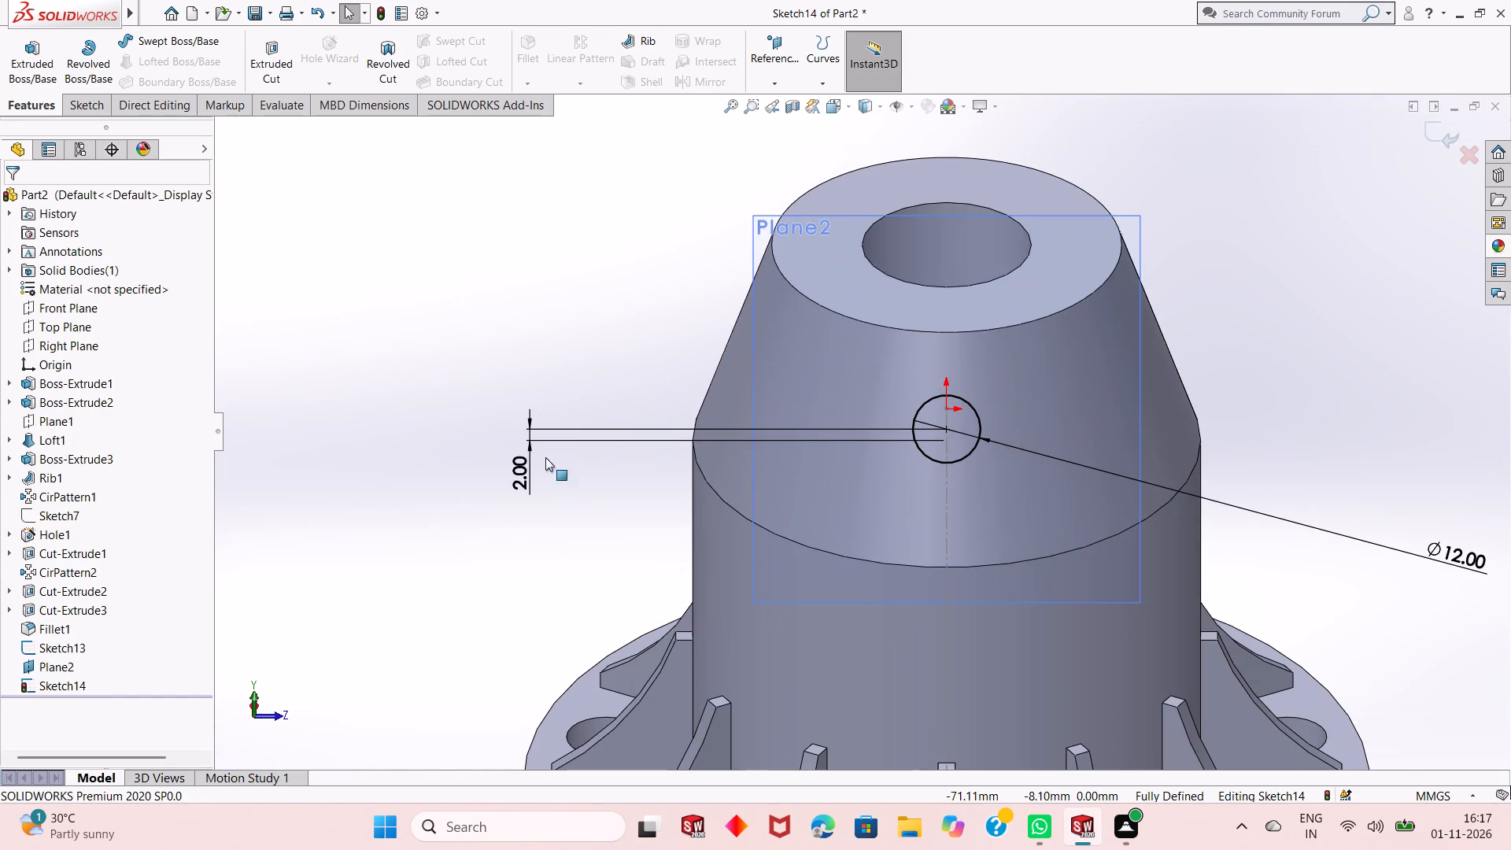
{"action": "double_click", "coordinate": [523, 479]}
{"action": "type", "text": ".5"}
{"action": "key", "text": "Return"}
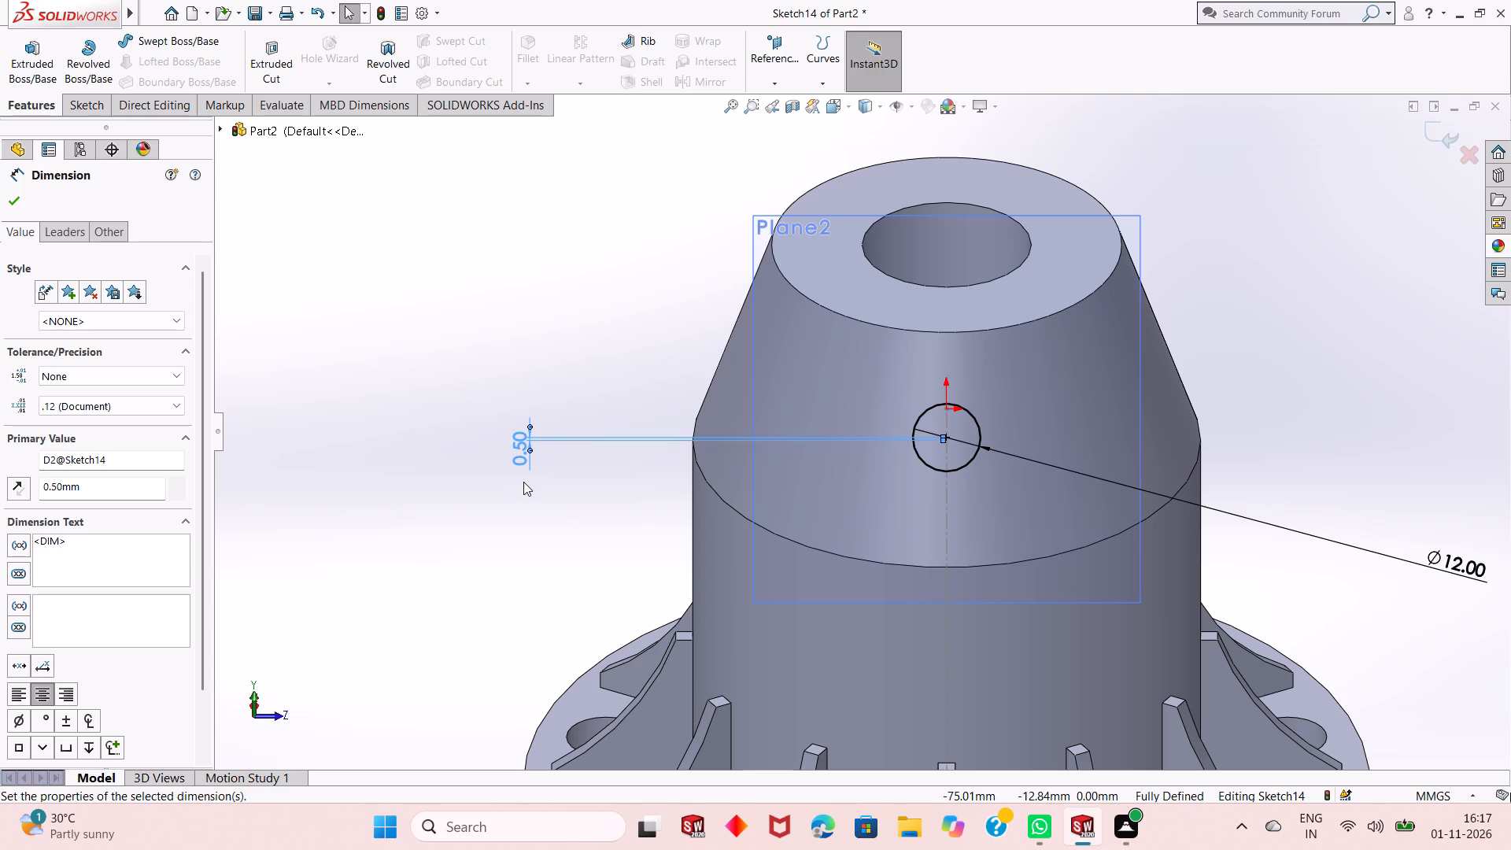
Set the vertical dimension from the circle's centre to the tapered section's lower edge to 0 mm.
{"action": "double_click", "coordinate": [528, 444]}
{"action": "key", "text": "0"}
{"action": "key", "text": "Return"}
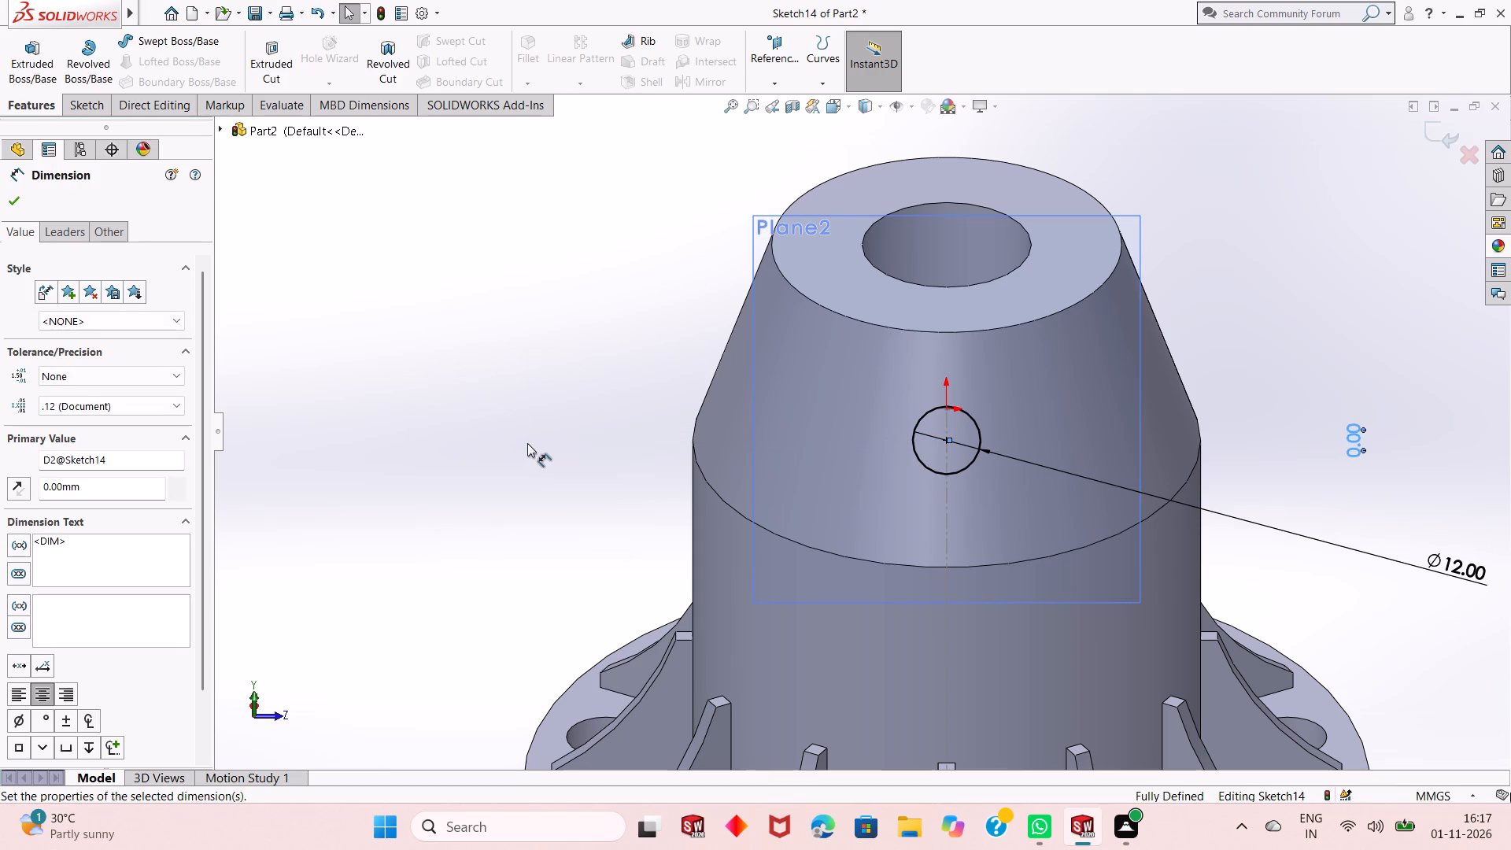
{"action": "key", "text": "Escape"}
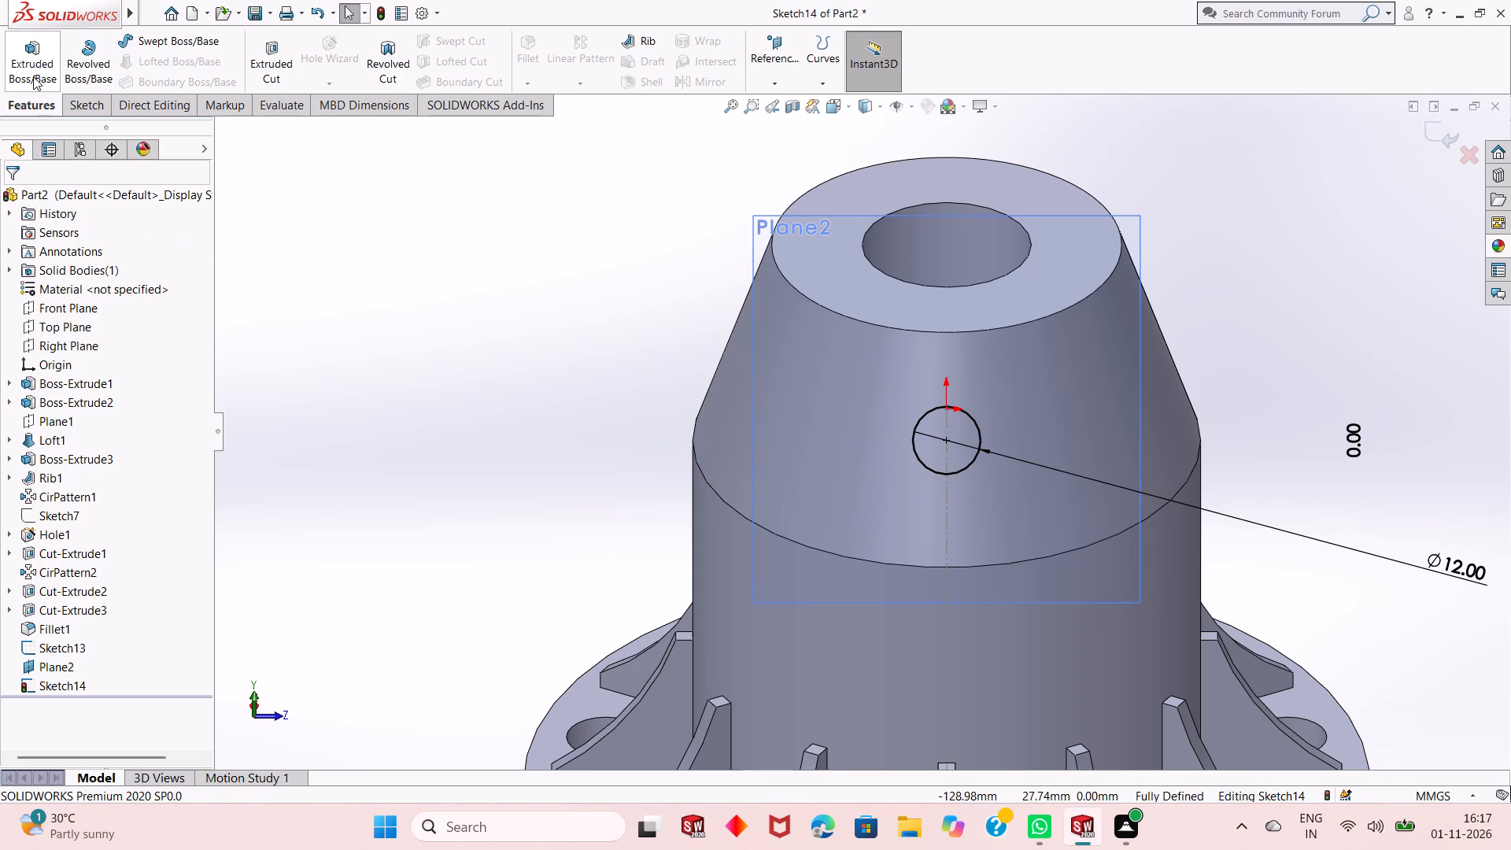
Cut-extrude the 12 mm circle from the angled plane into the tapered wall with the Up To Next end condition.
{"action": "left_click", "coordinate": [269, 48]}
{"action": "middle_click_drag", "start_coordinate": [486, 408], "coordinate": [636, 316]}
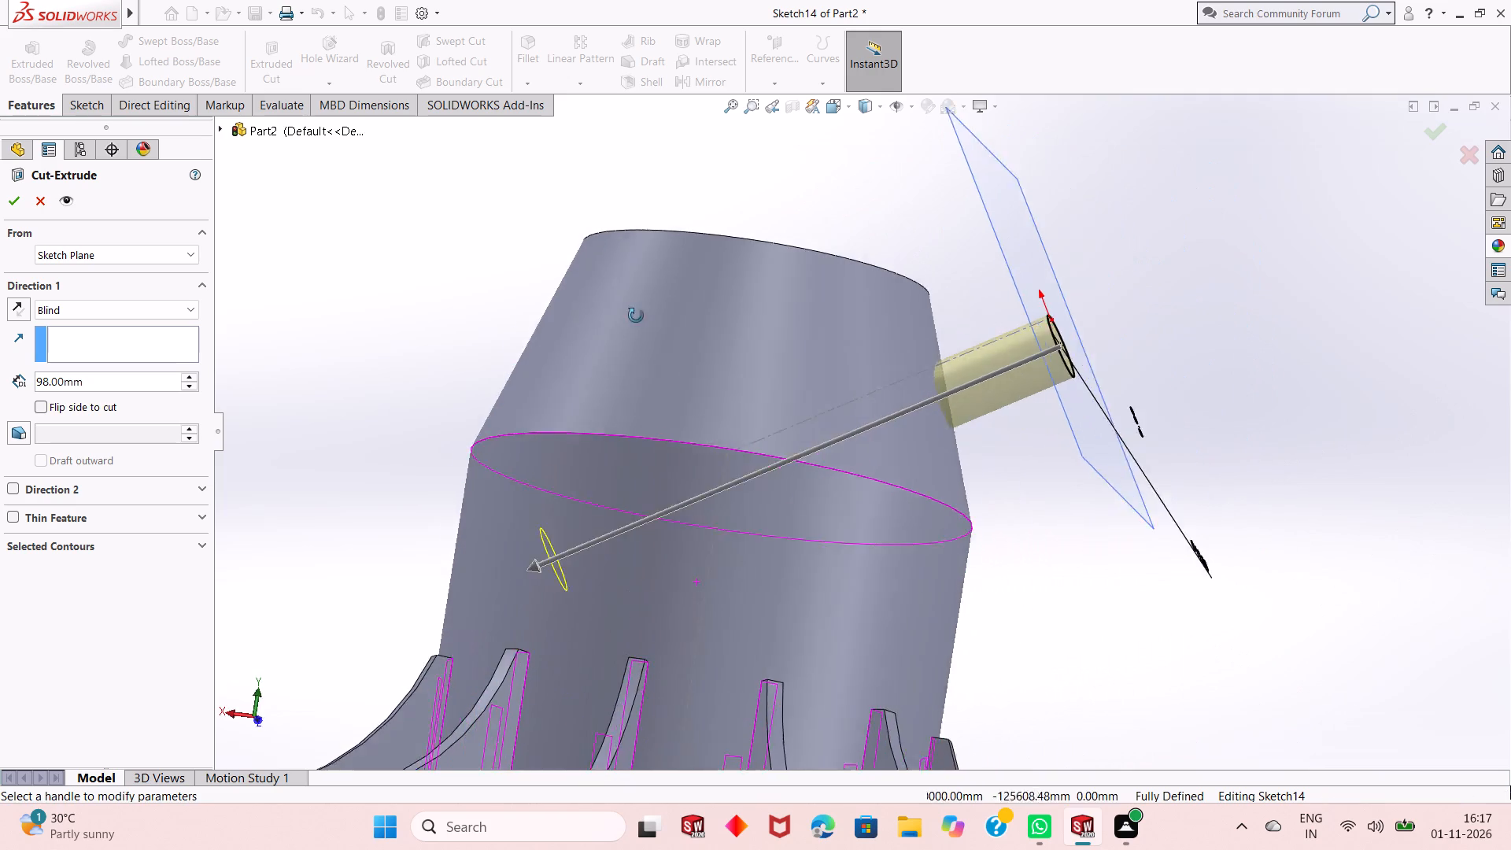
{"action": "middle_click_drag", "start_coordinate": [636, 316], "coordinate": [621, 375]}
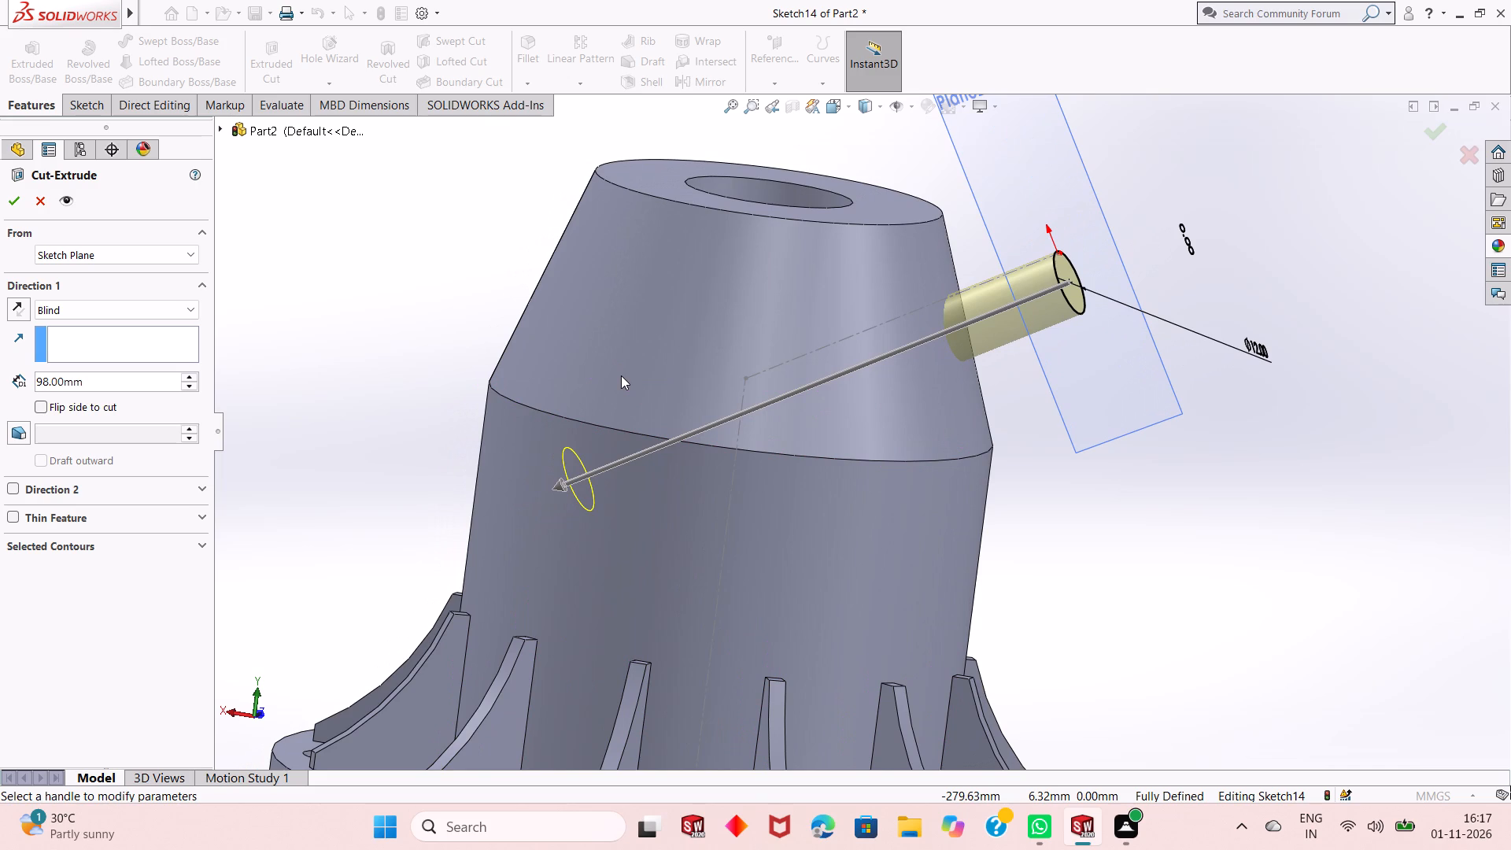
{"action": "scroll", "coordinate": [684, 412], "scroll_direction": "up", "scroll_amount": 2}
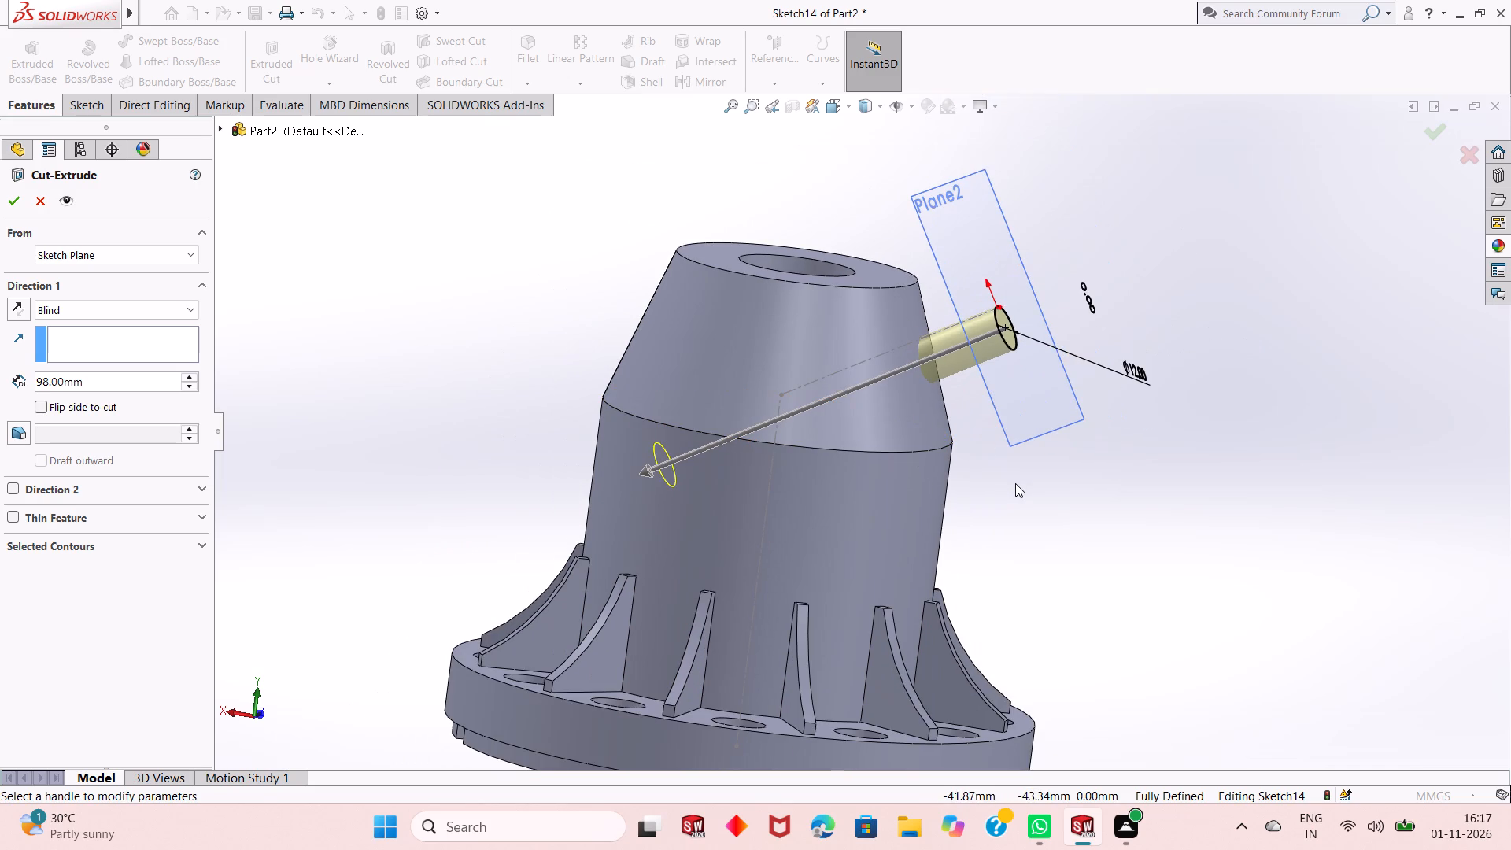
{"action": "middle_click", "coordinate": [1018, 487]}
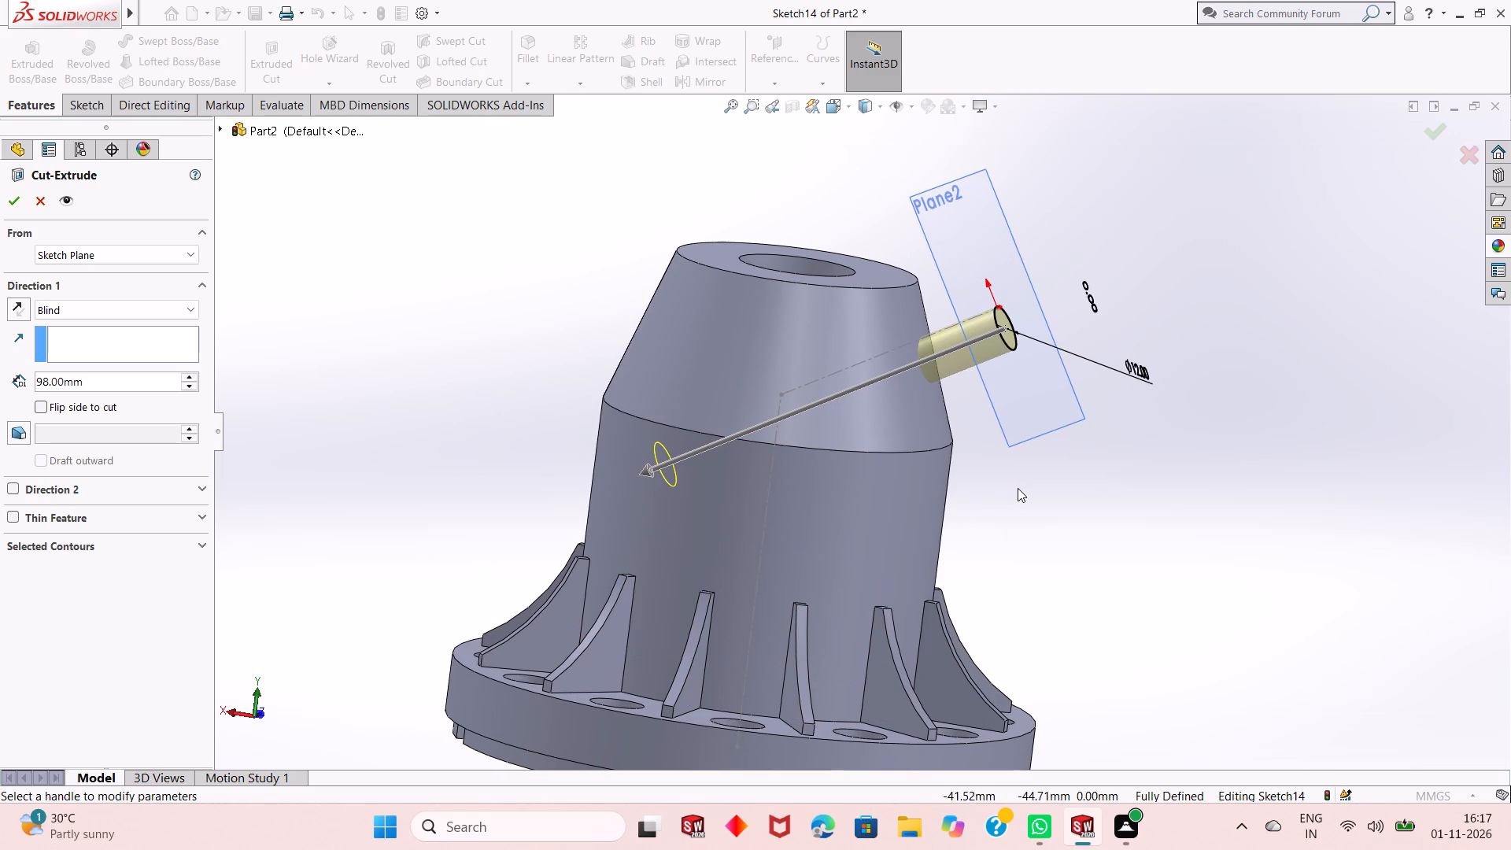
{"action": "middle_click_drag", "start_coordinate": [1003, 509], "coordinate": [996, 466]}
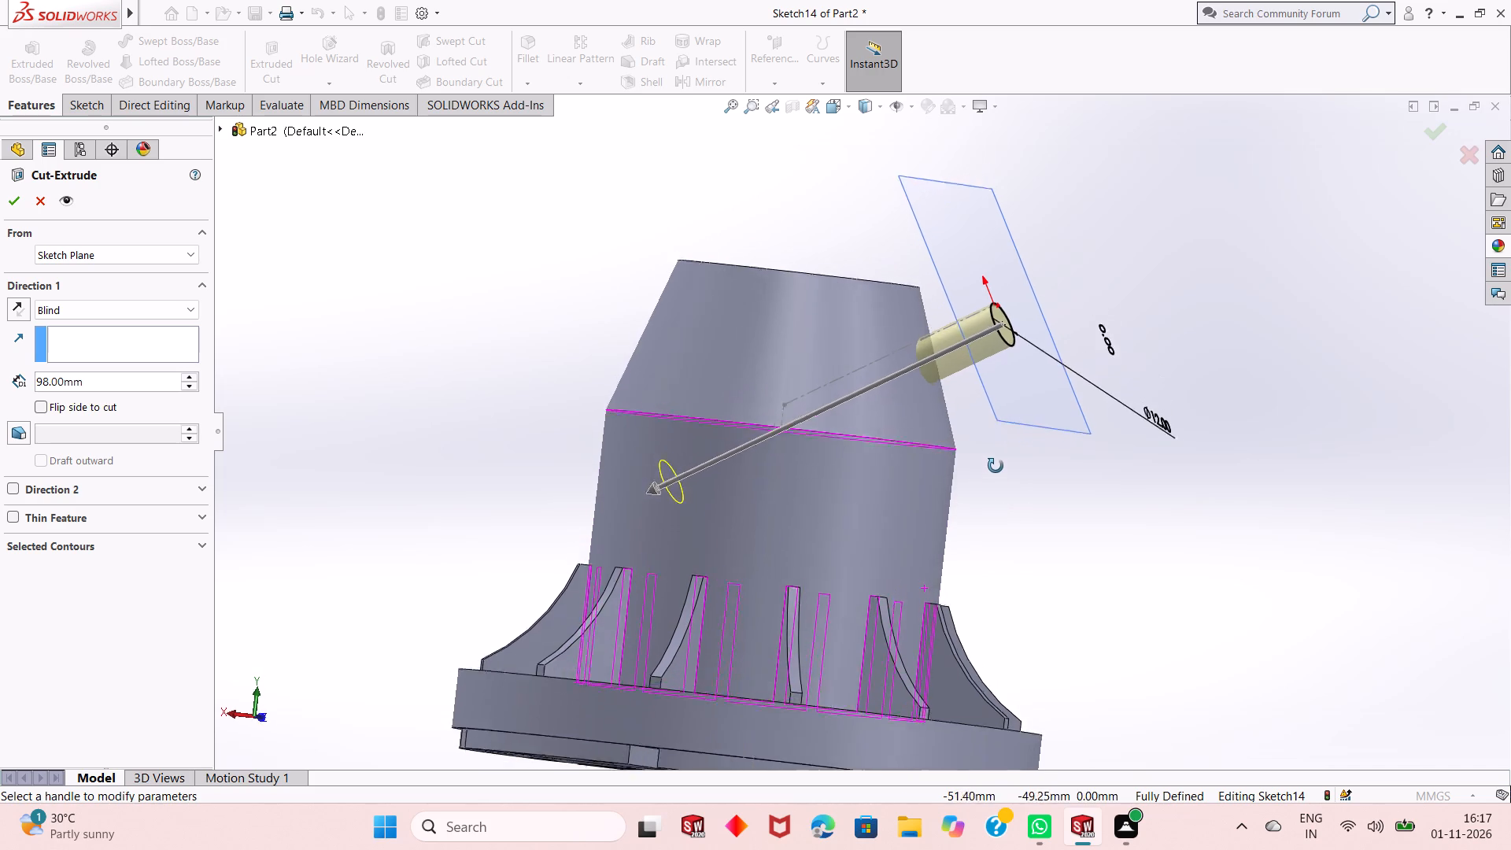
{"action": "middle_click_drag", "start_coordinate": [996, 466], "coordinate": [1012, 456]}
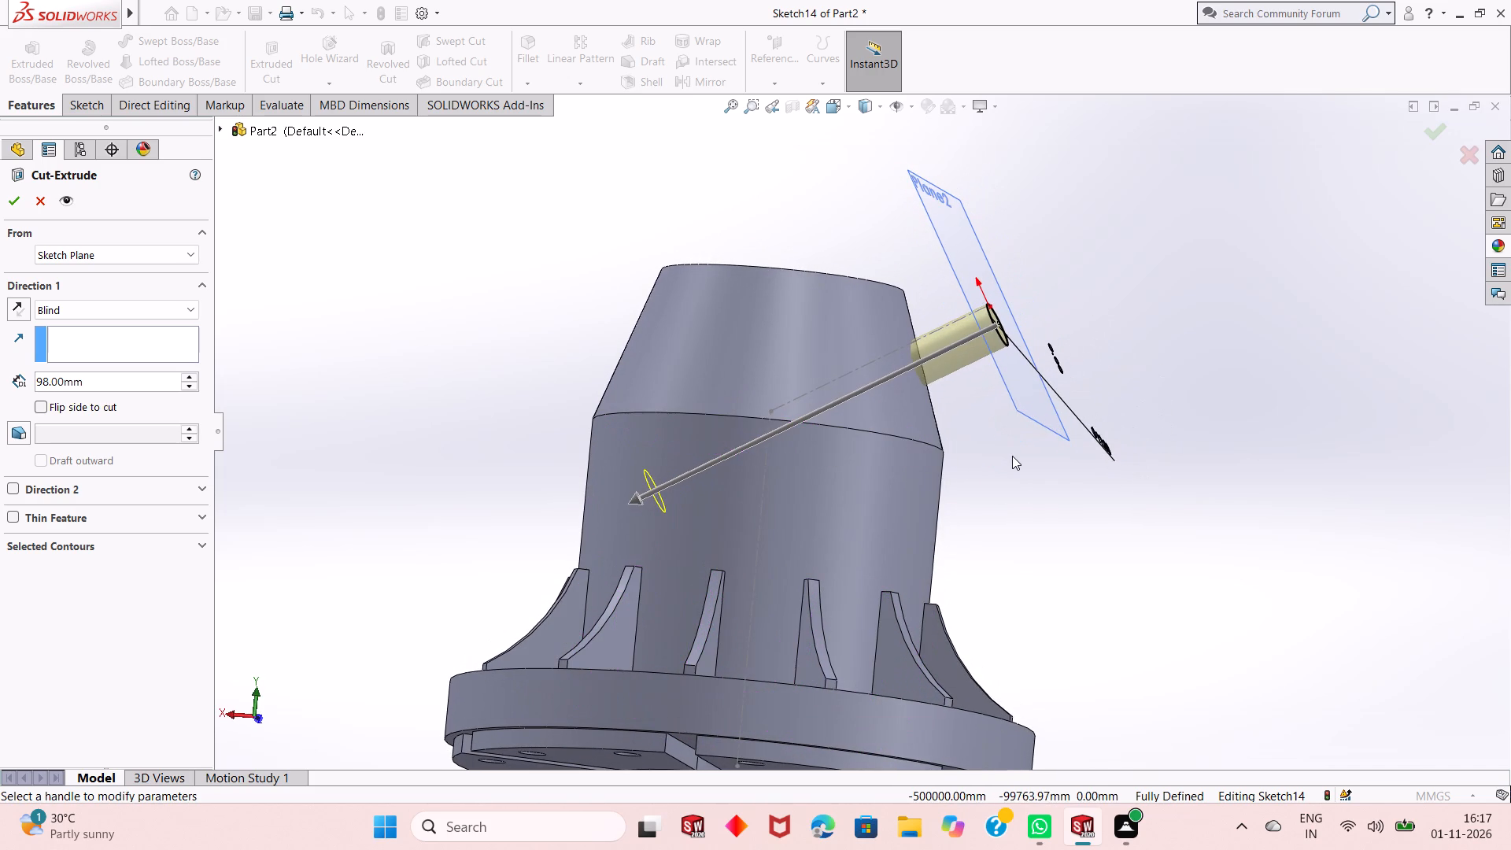
{"action": "middle_click_drag", "start_coordinate": [1012, 456], "coordinate": [1006, 512]}
{"action": "middle_click_drag", "start_coordinate": [496, 358], "coordinate": [511, 662]}
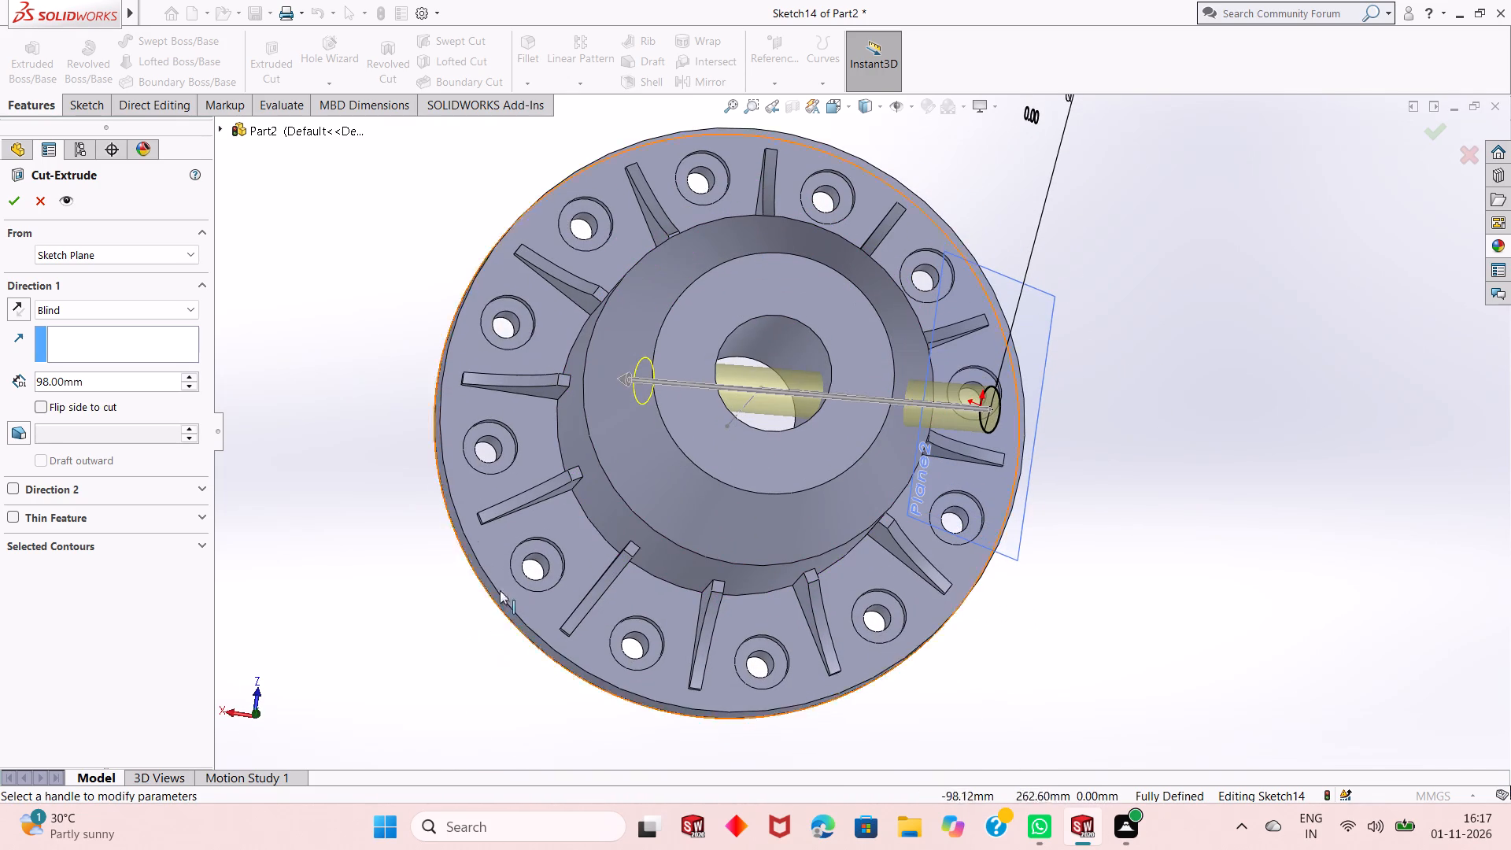
{"action": "left_click", "coordinate": [55, 304]}
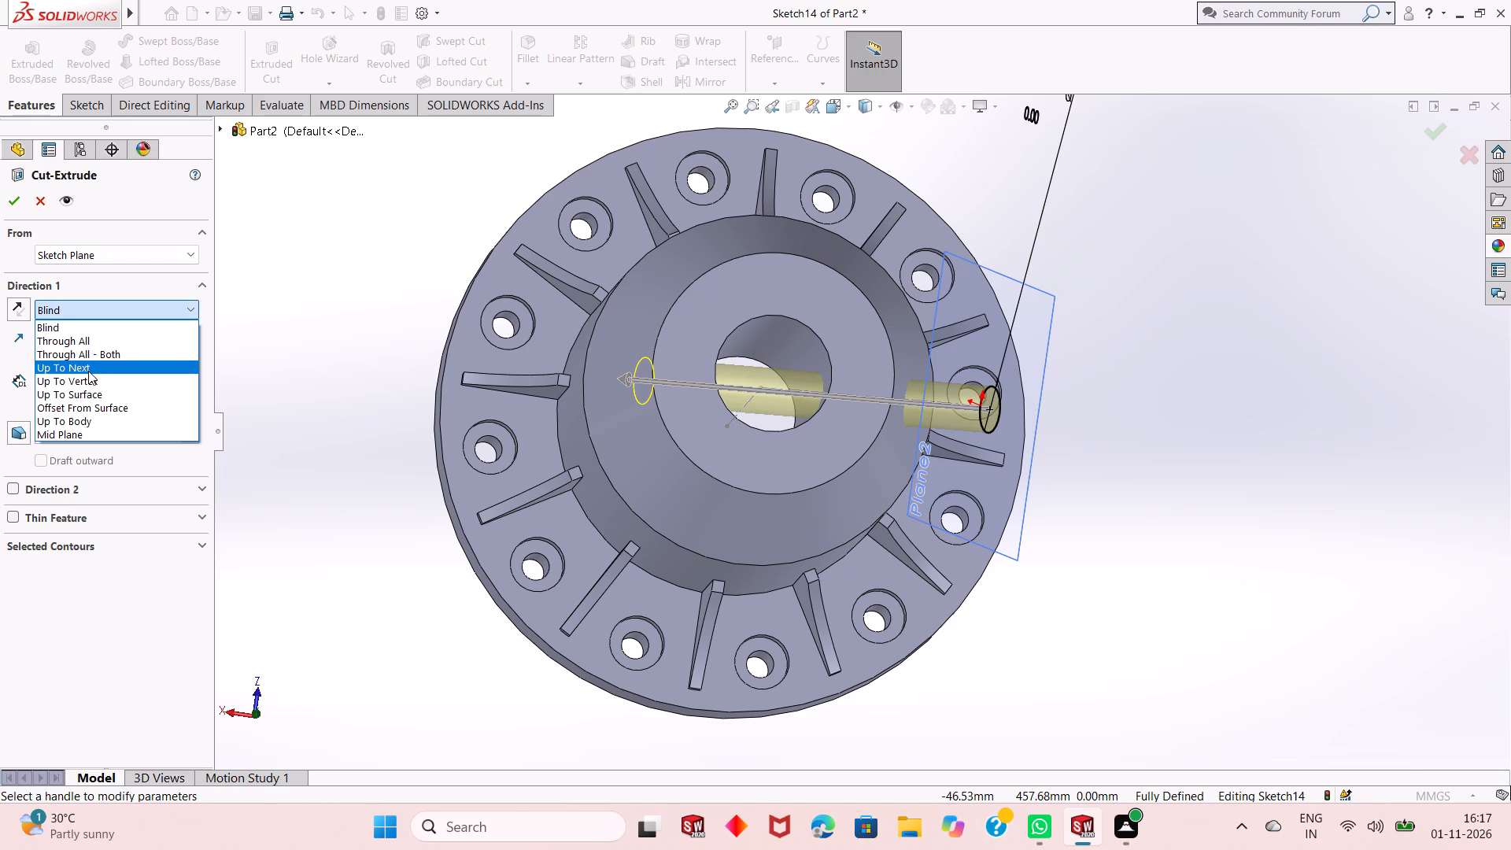
{"action": "left_click", "coordinate": [94, 370]}
{"action": "left_click", "coordinate": [13, 206]}
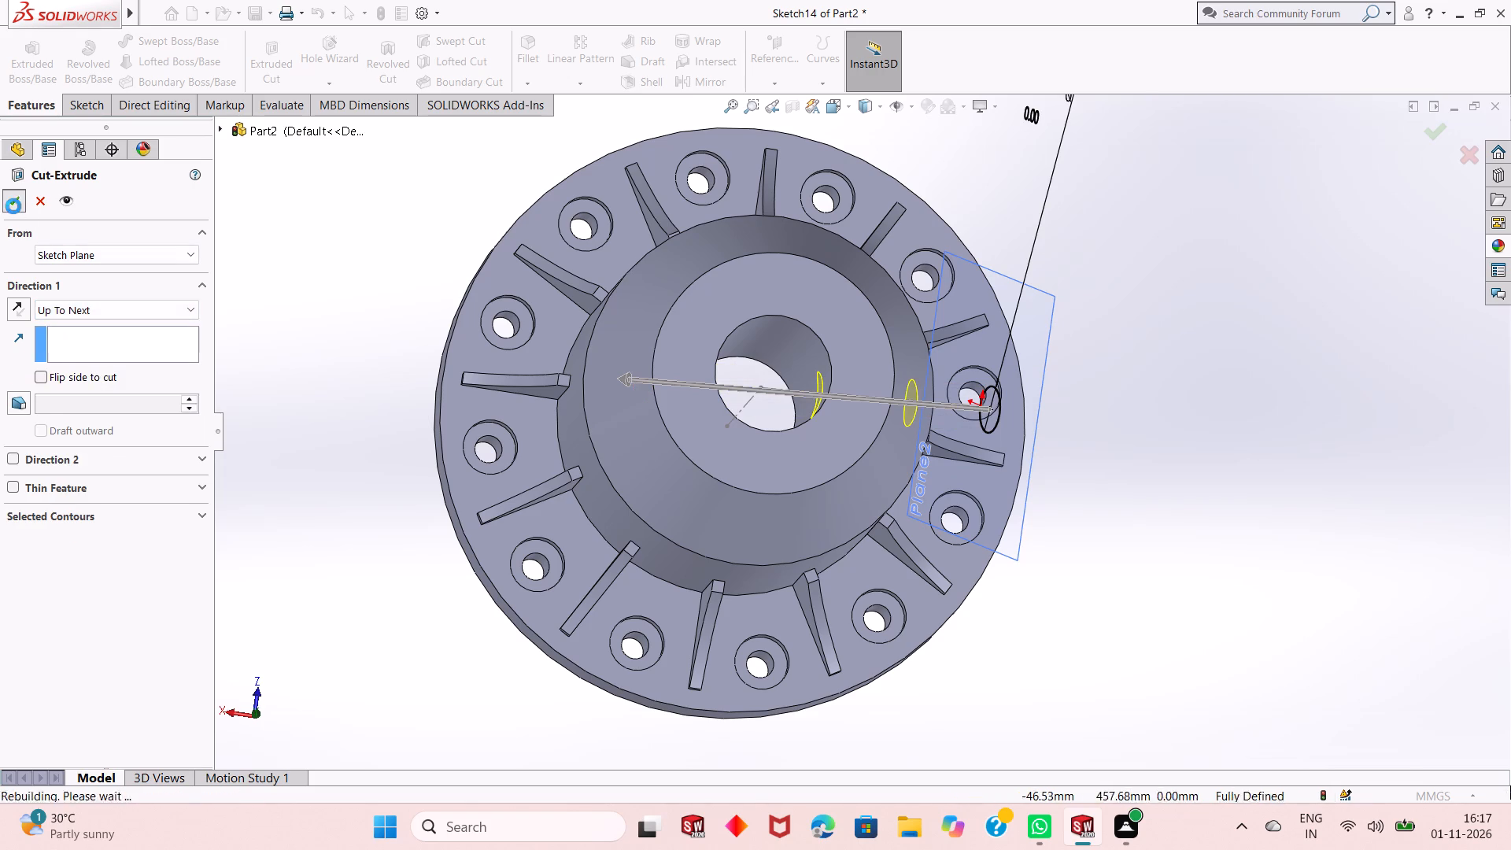
{"action": "key", "text": "Escape"}
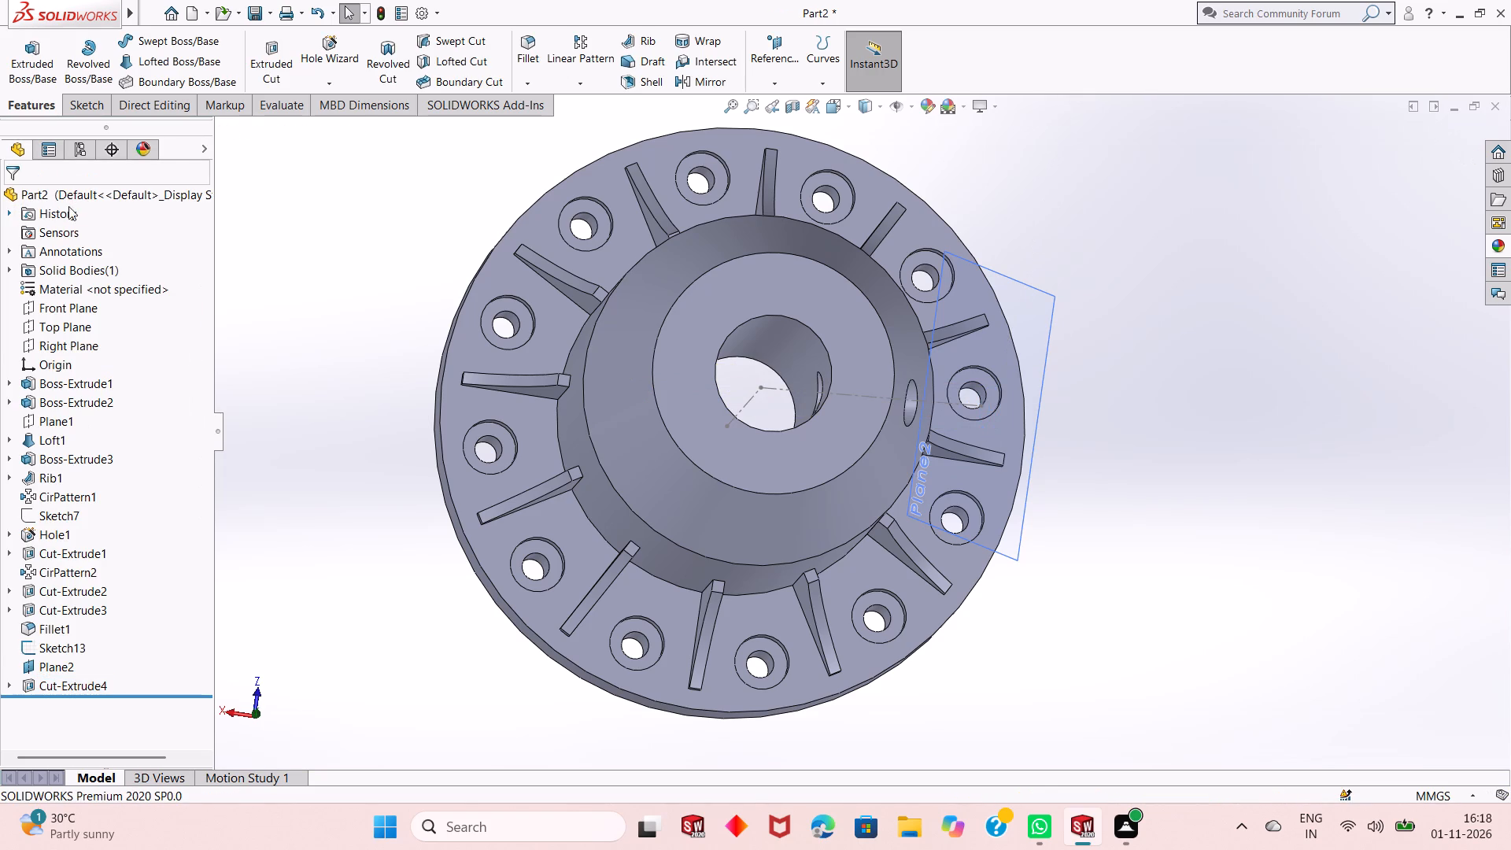
Hide the angled reference plane, Plane2, used for the cross hole.
{"action": "middle_click_drag", "start_coordinate": [727, 386], "coordinate": [692, 173]}
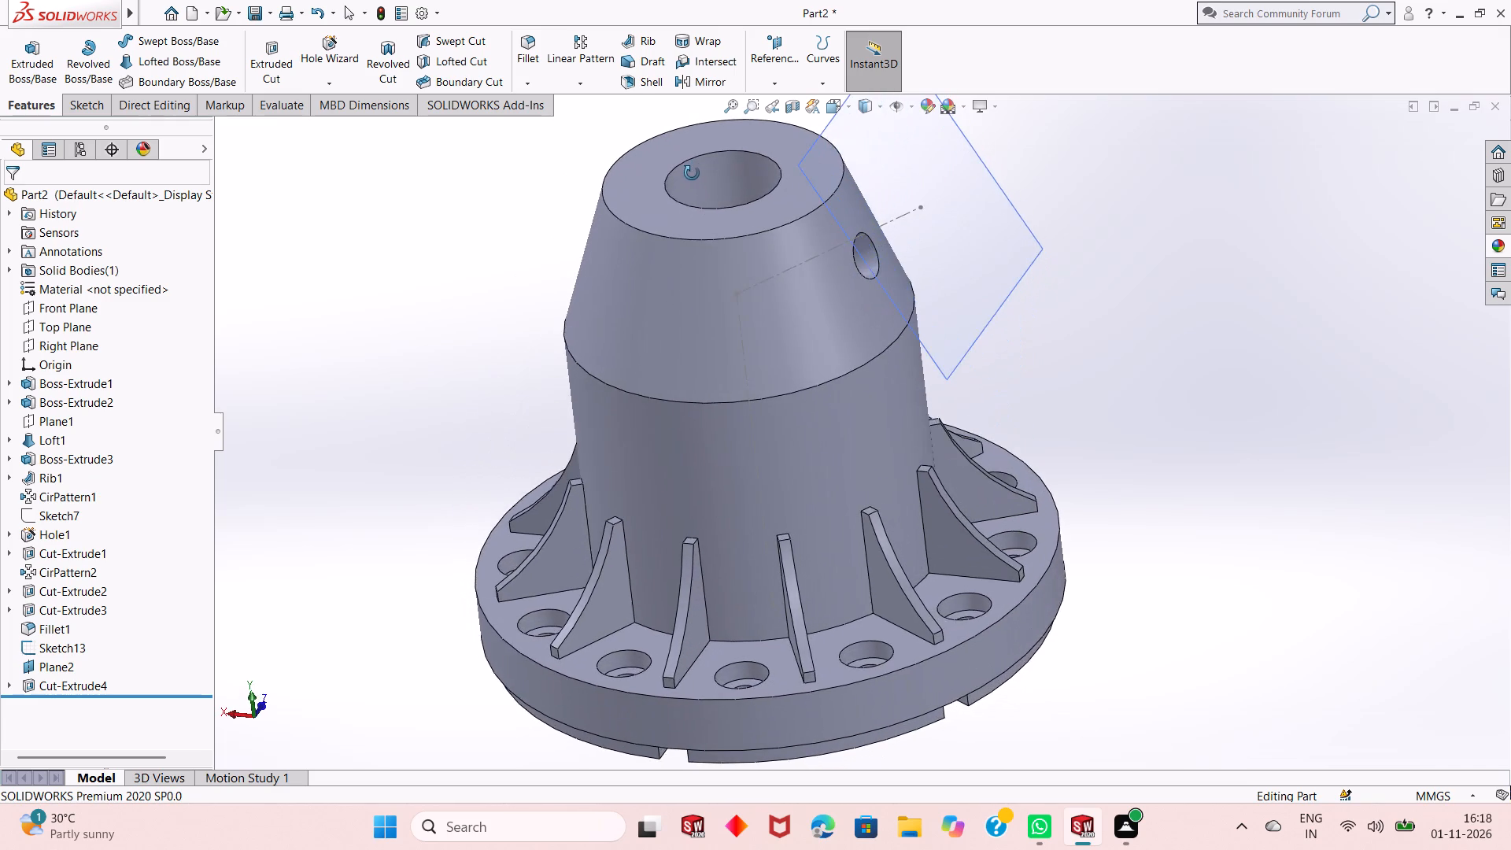
{"action": "middle_click_drag", "start_coordinate": [692, 173], "coordinate": [652, 197]}
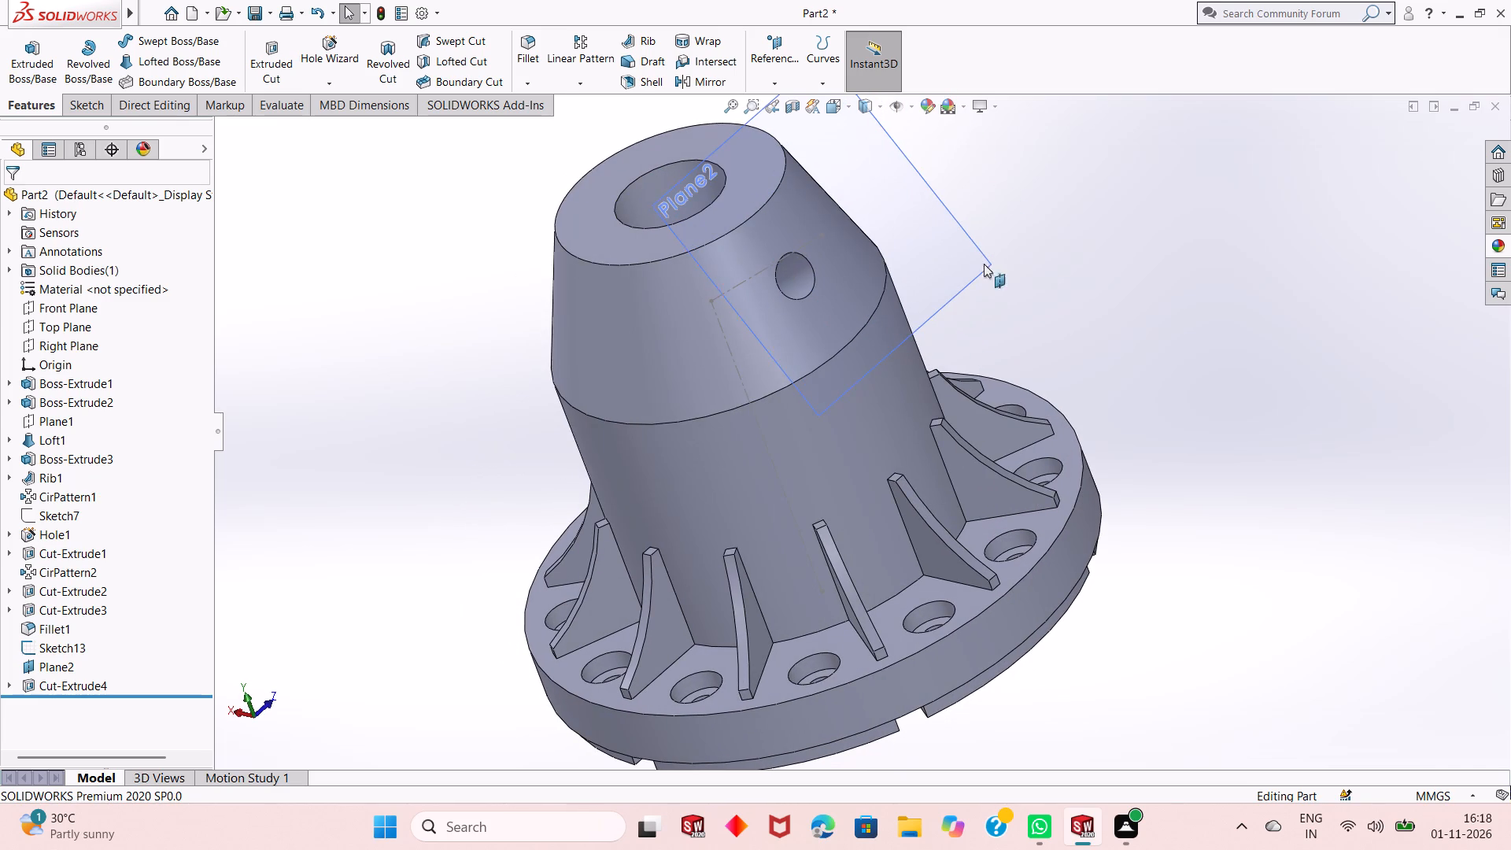
{"action": "right_click", "coordinate": [918, 224]}
{"action": "left_click", "coordinate": [978, 201]}
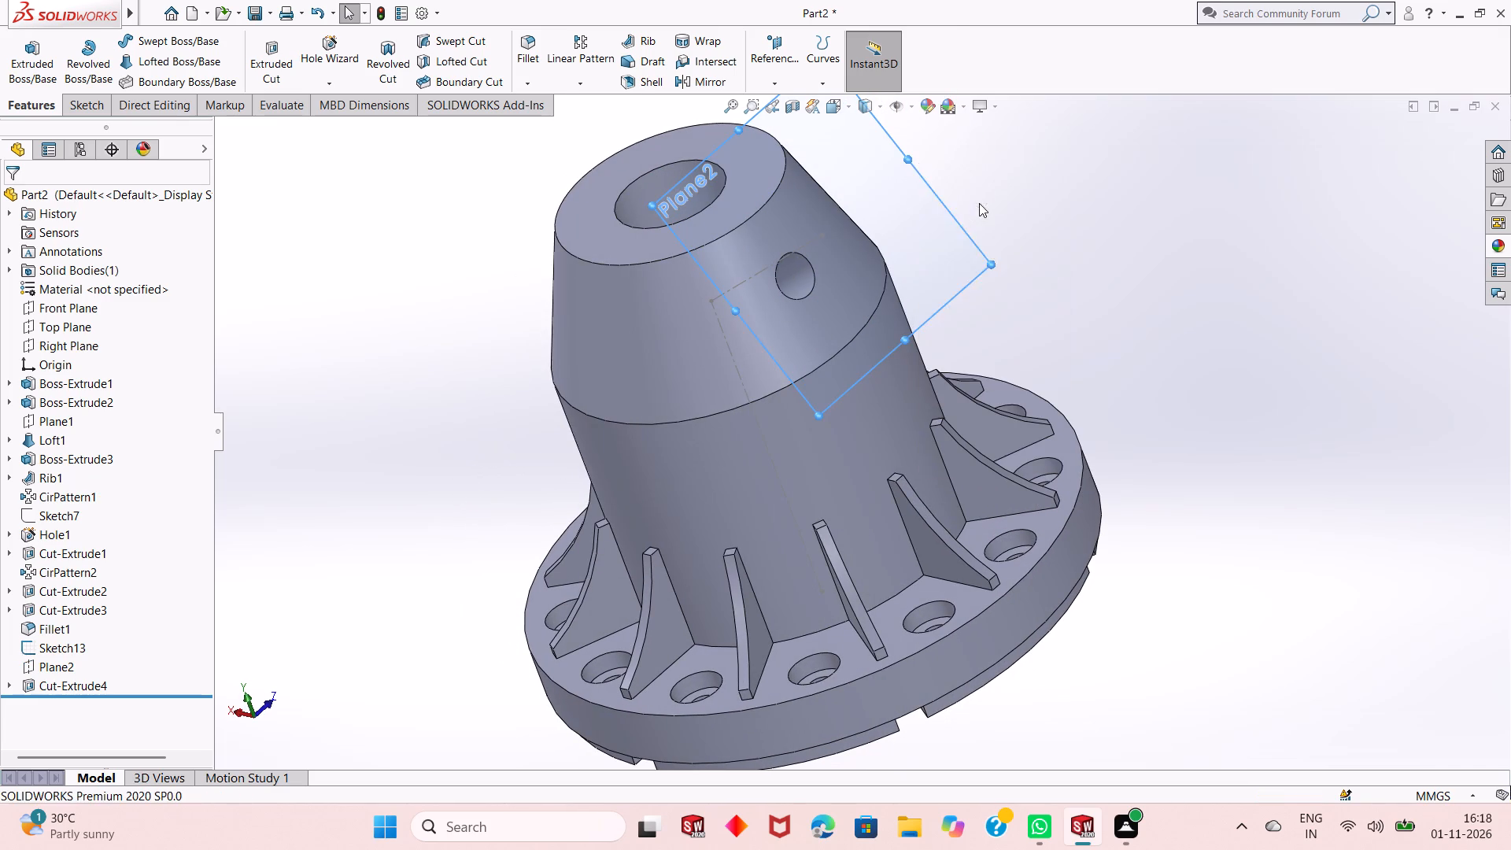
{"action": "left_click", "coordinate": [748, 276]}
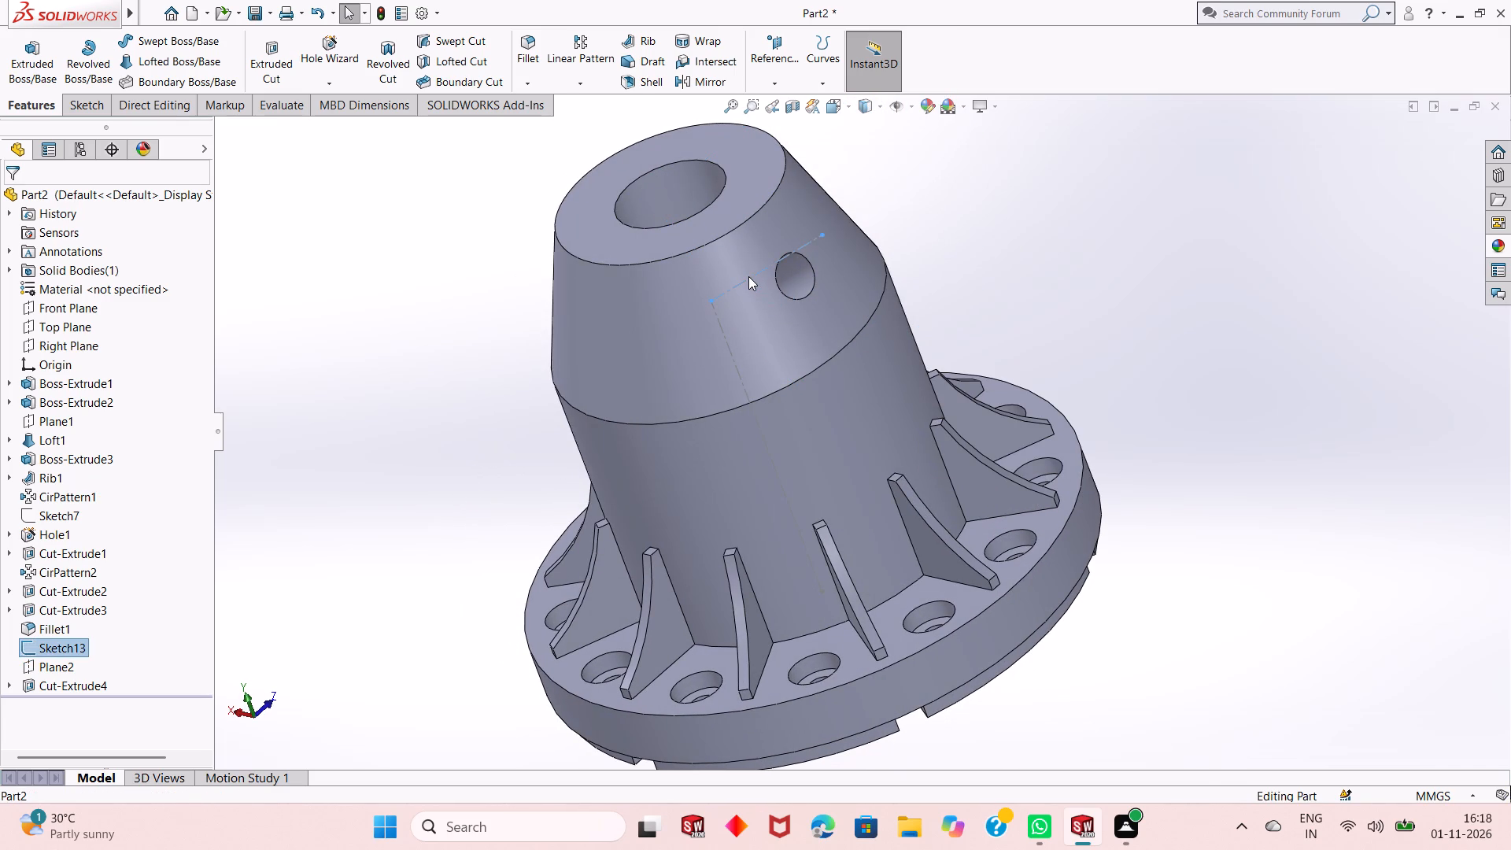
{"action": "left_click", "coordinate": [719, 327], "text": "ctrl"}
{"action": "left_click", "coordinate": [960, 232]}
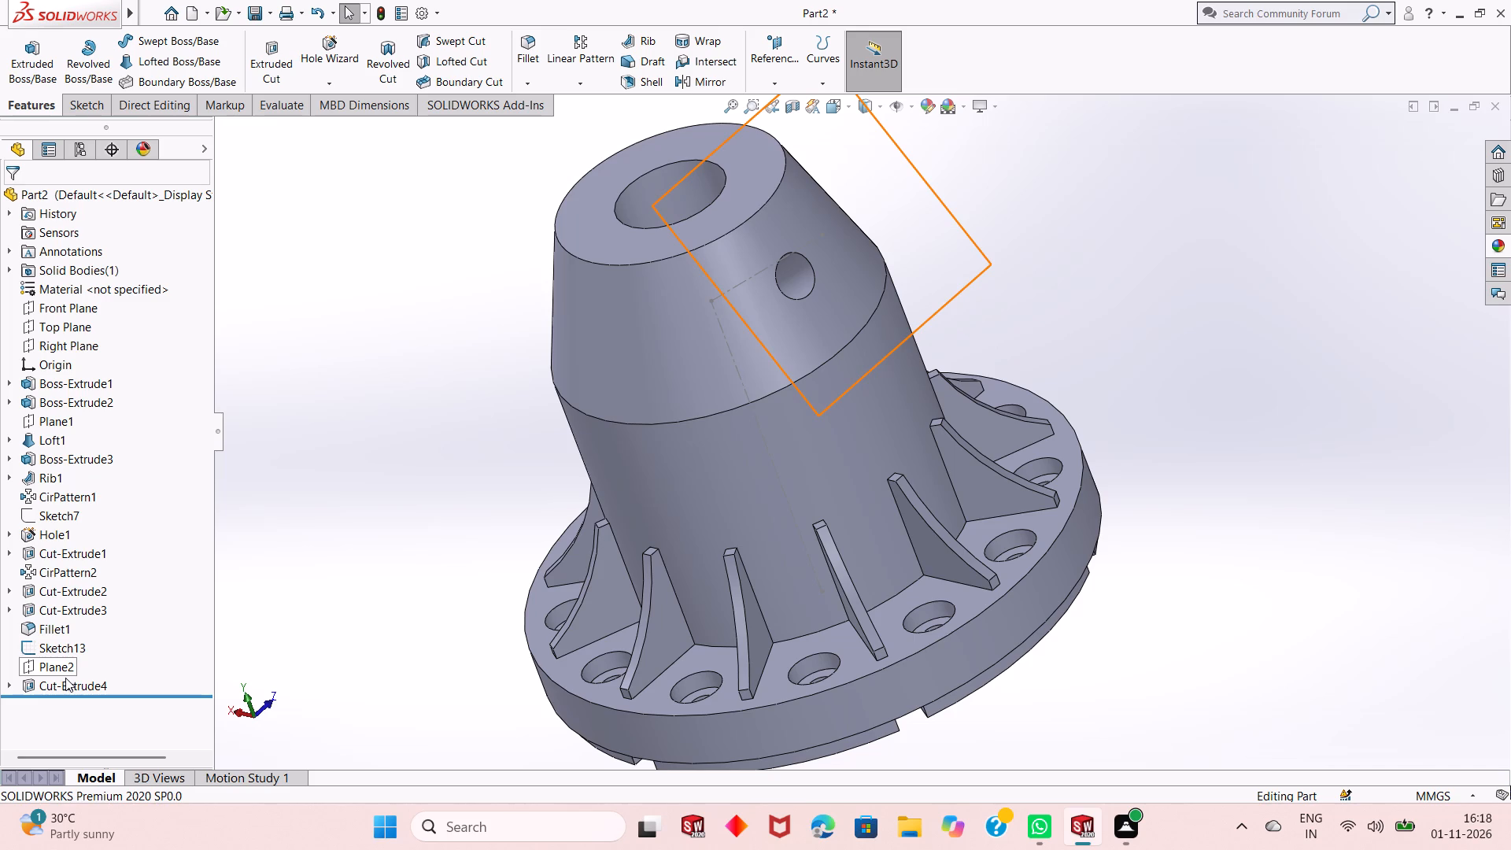
Hide Sketch13, the construction sketch used to locate the angled hole's plane.
{"action": "left_click", "coordinate": [74, 647]}
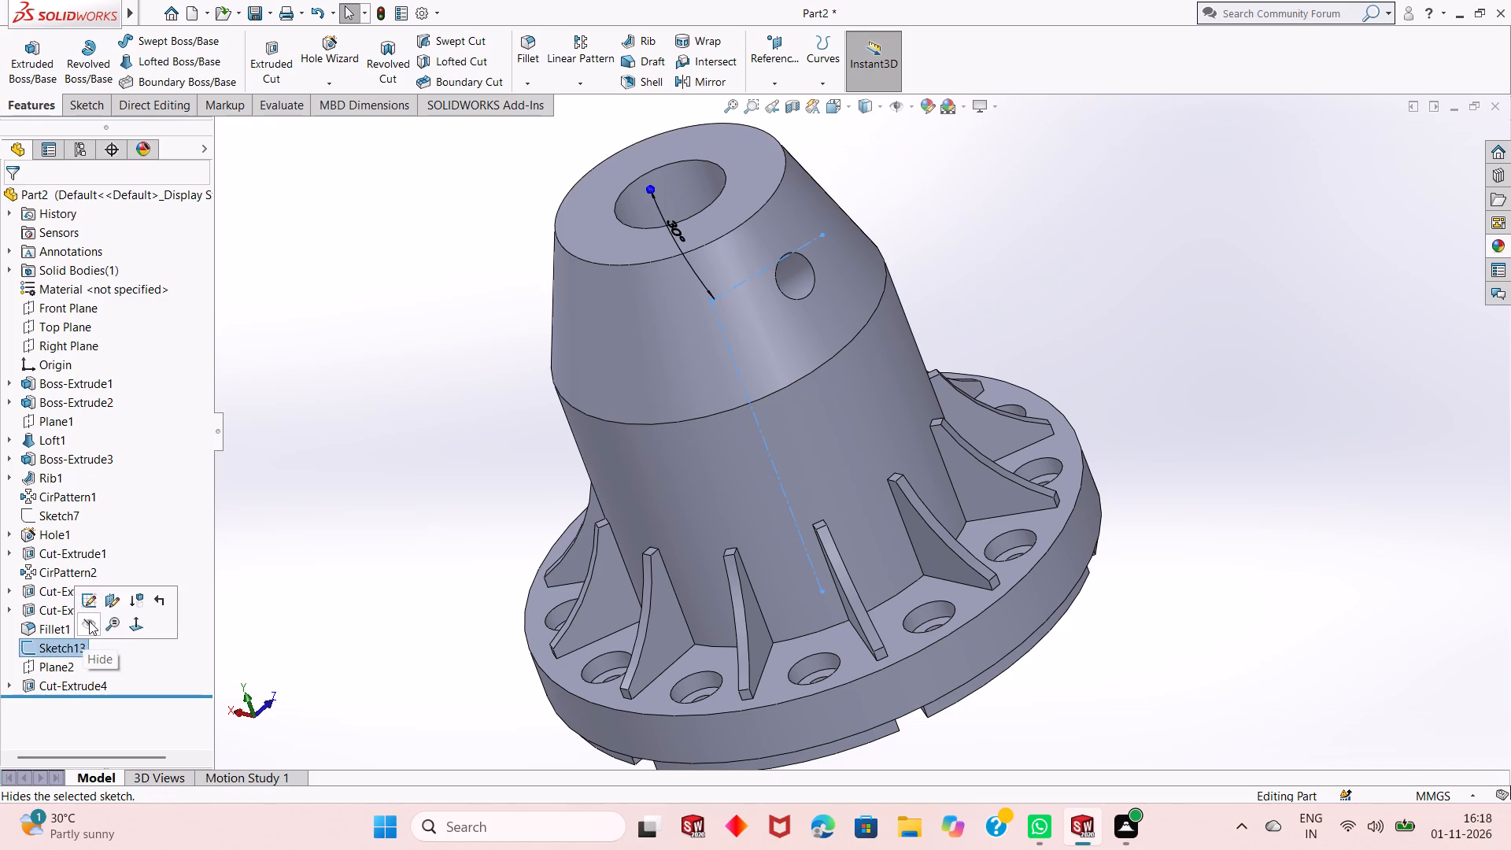
{"action": "left_click", "coordinate": [89, 621]}
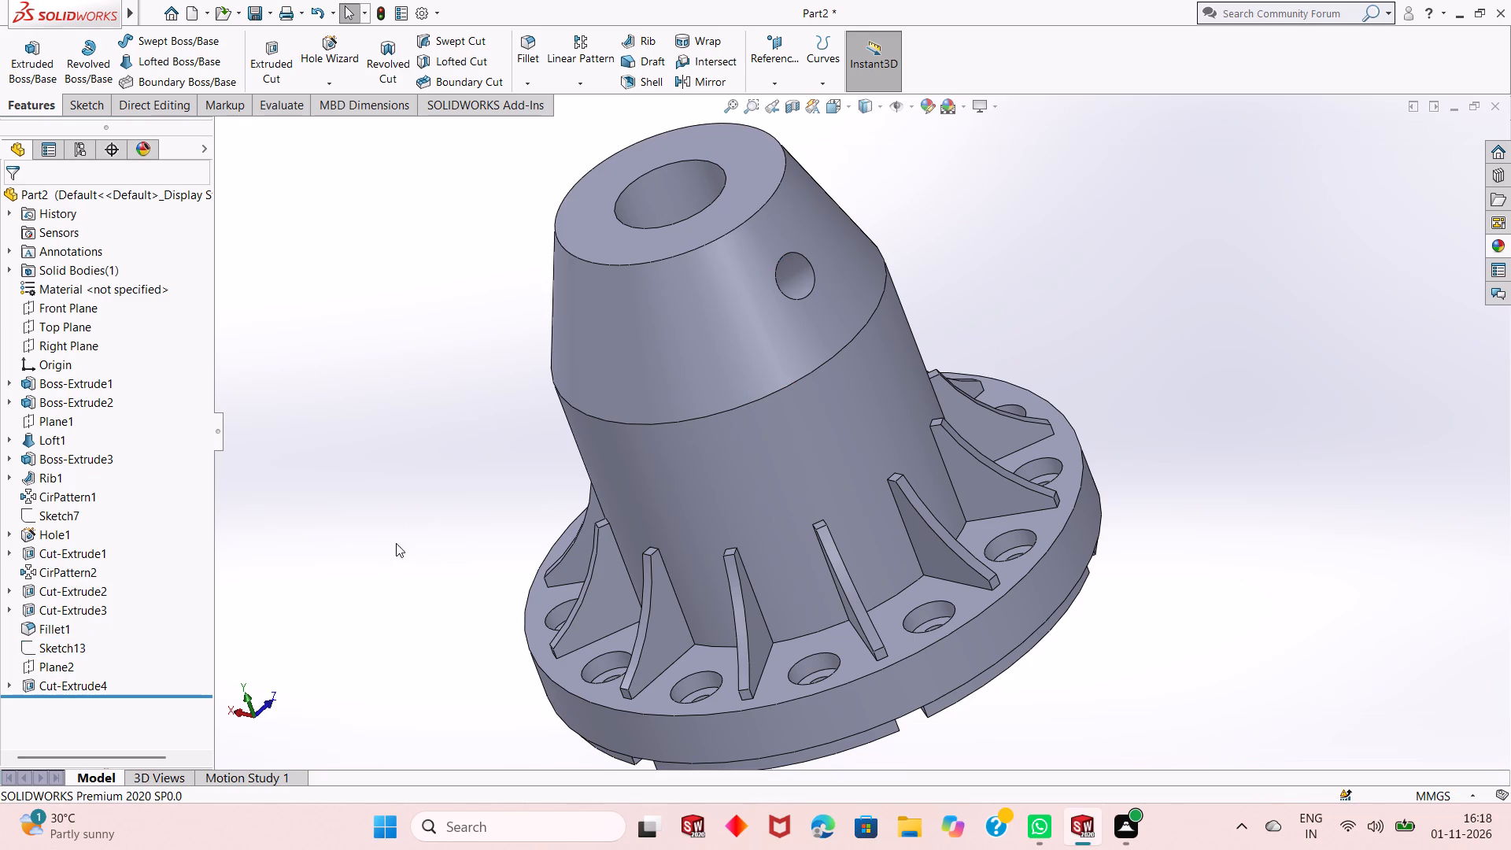
Circular-pattern the 12 mm angled hole about the tapered face with 4 equally spaced instances over 360 degrees.
{"action": "scroll", "coordinate": [434, 482], "scroll_direction": "up", "scroll_amount": 1}
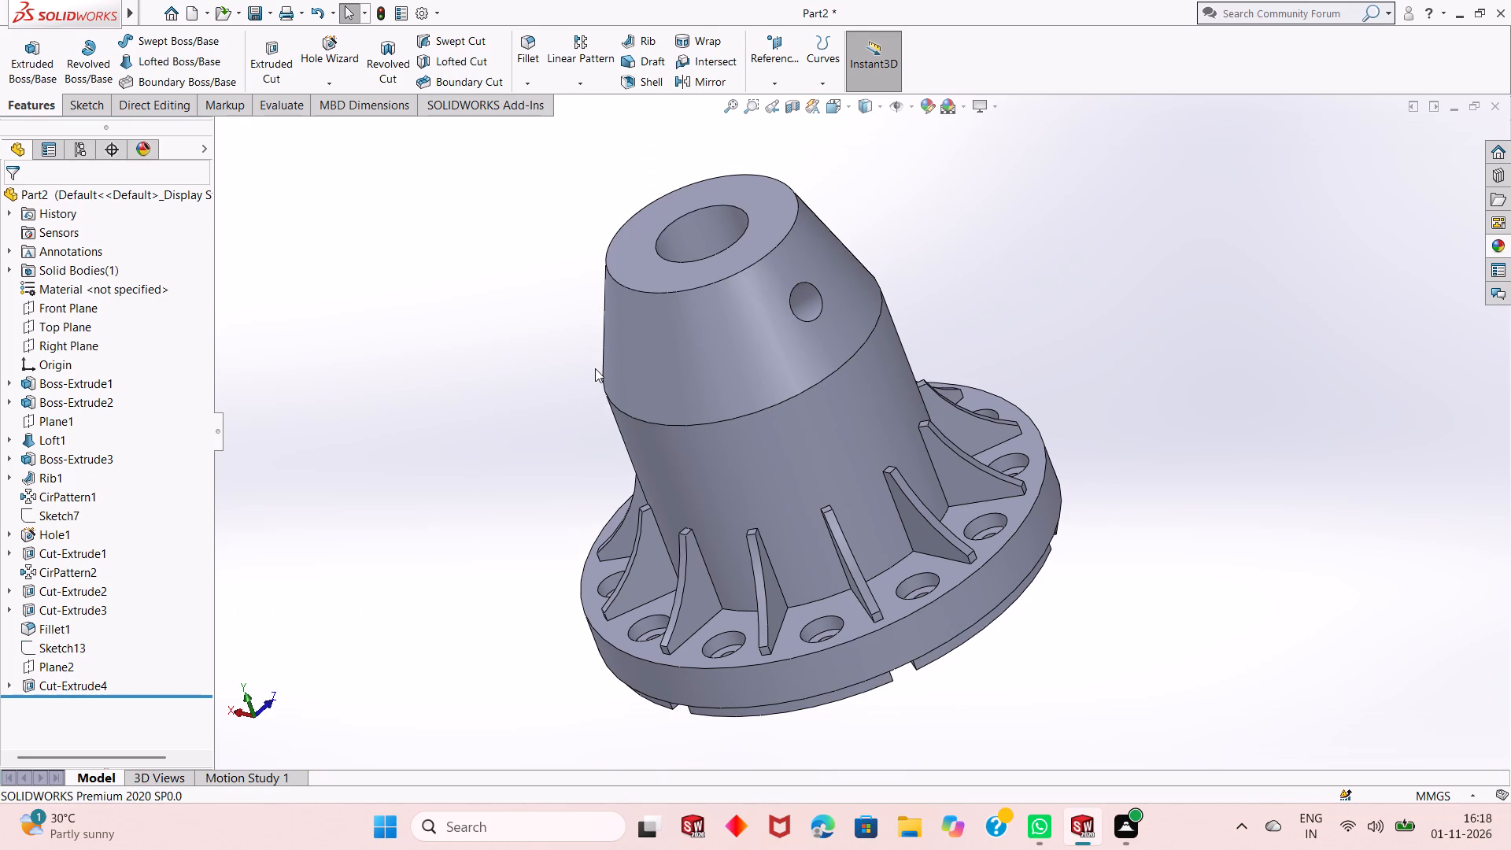
{"action": "left_click", "coordinate": [580, 89]}
{"action": "left_click", "coordinate": [606, 119]}
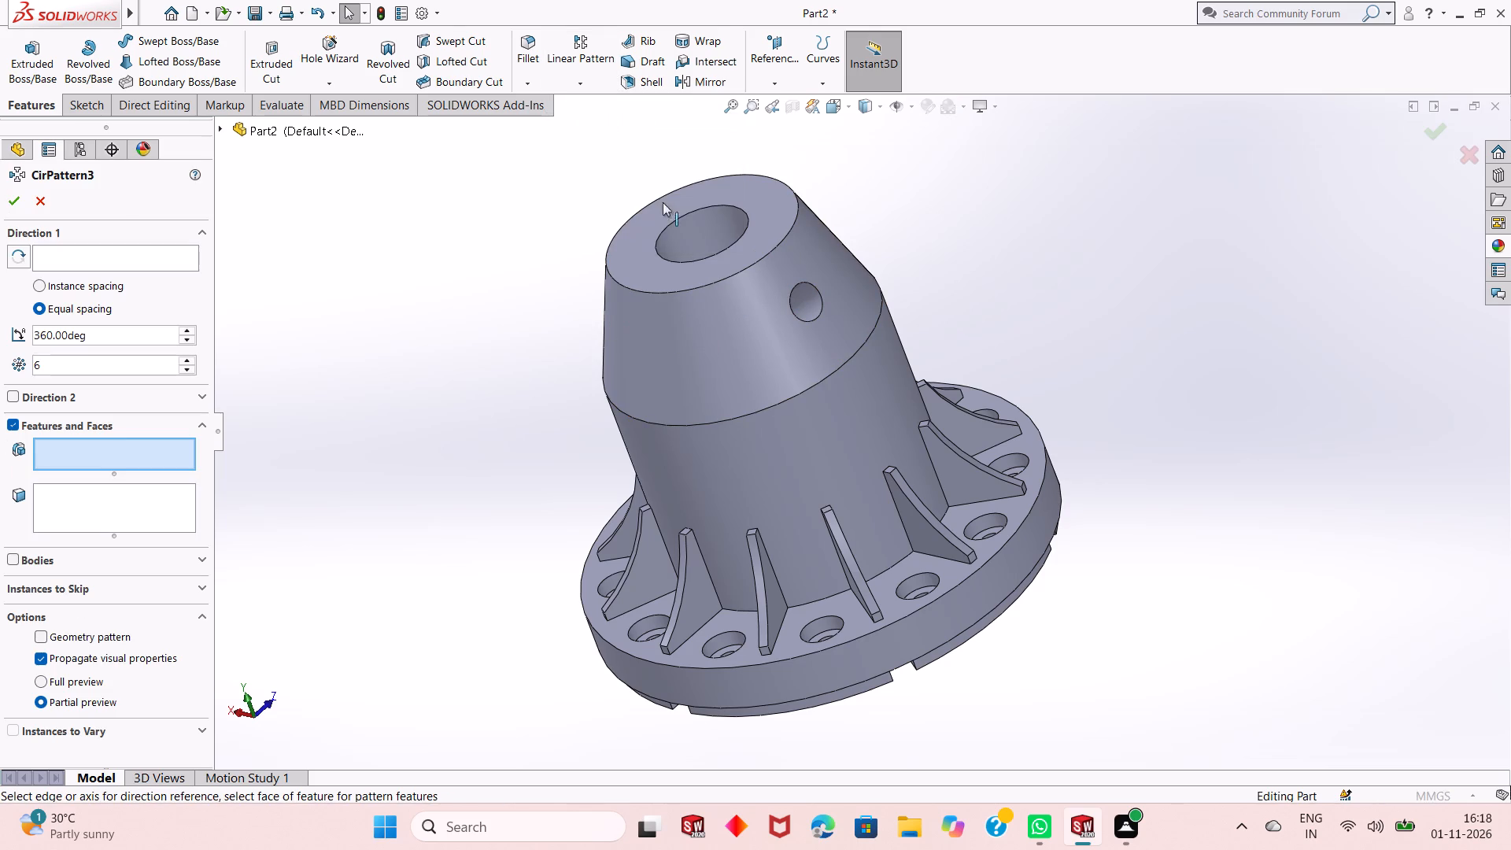
{"action": "left_click", "coordinate": [807, 296]}
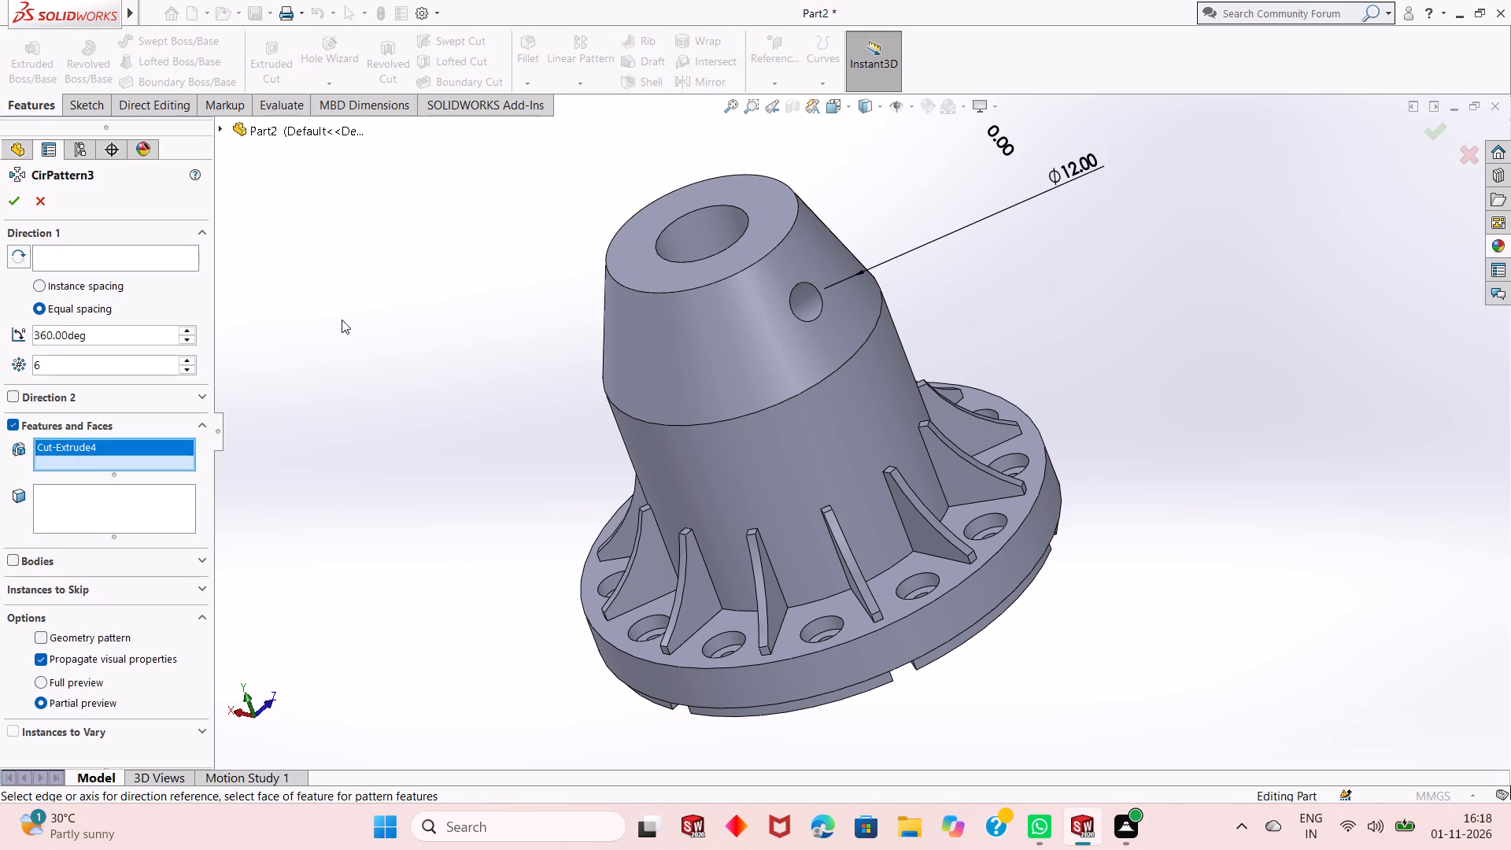
{"action": "left_click", "coordinate": [141, 262]}
{"action": "left_click", "coordinate": [683, 340]}
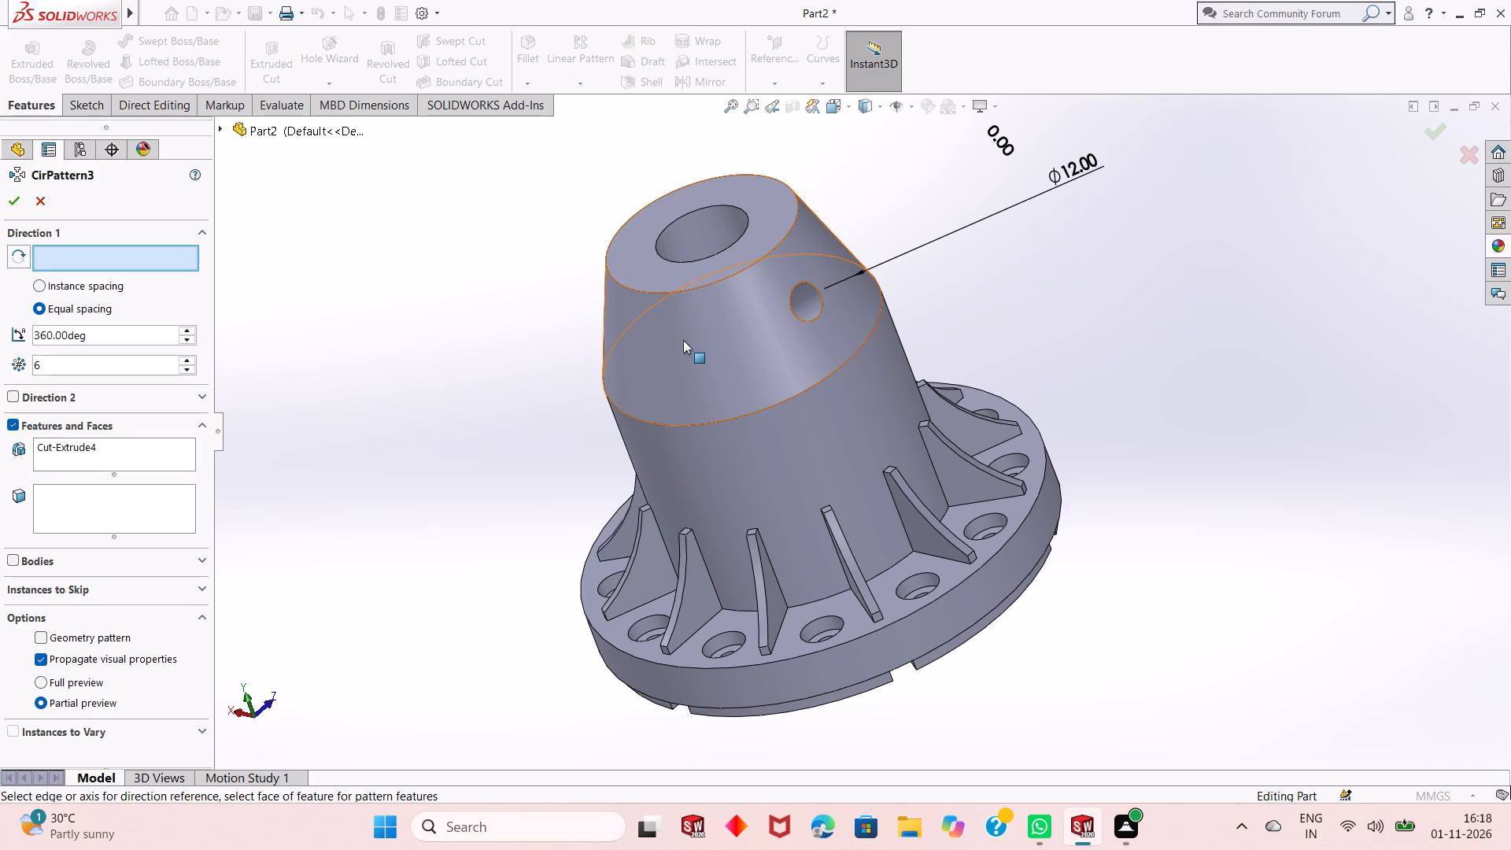
{"action": "middle_click_drag", "start_coordinate": [336, 394], "coordinate": [395, 336]}
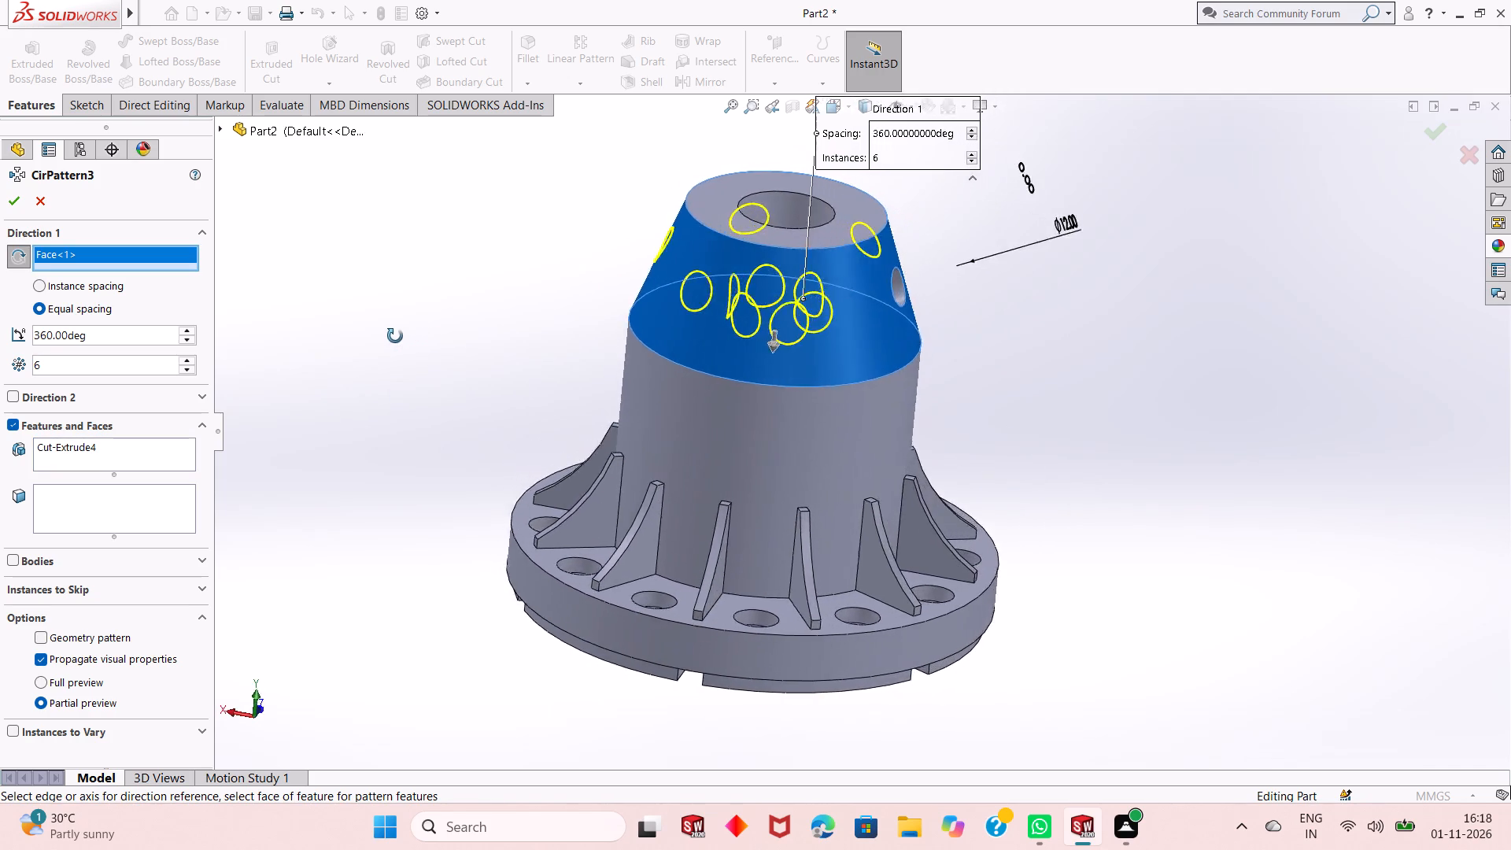
{"action": "middle_click_drag", "start_coordinate": [395, 336], "coordinate": [225, 338]}
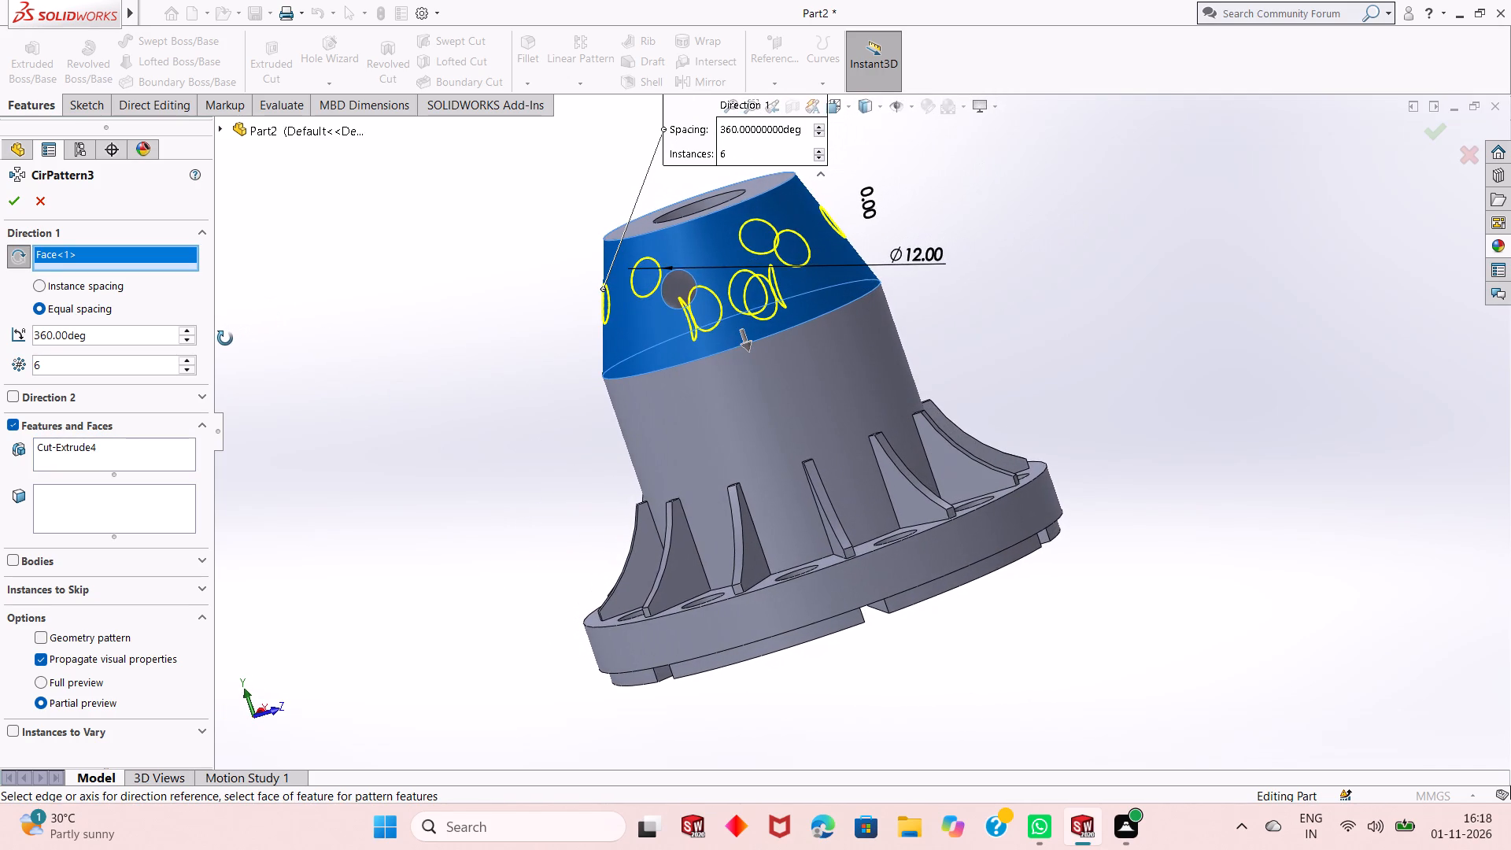
{"action": "middle_click_drag", "start_coordinate": [225, 338], "coordinate": [239, 378]}
{"action": "double_click", "coordinate": [93, 371]}
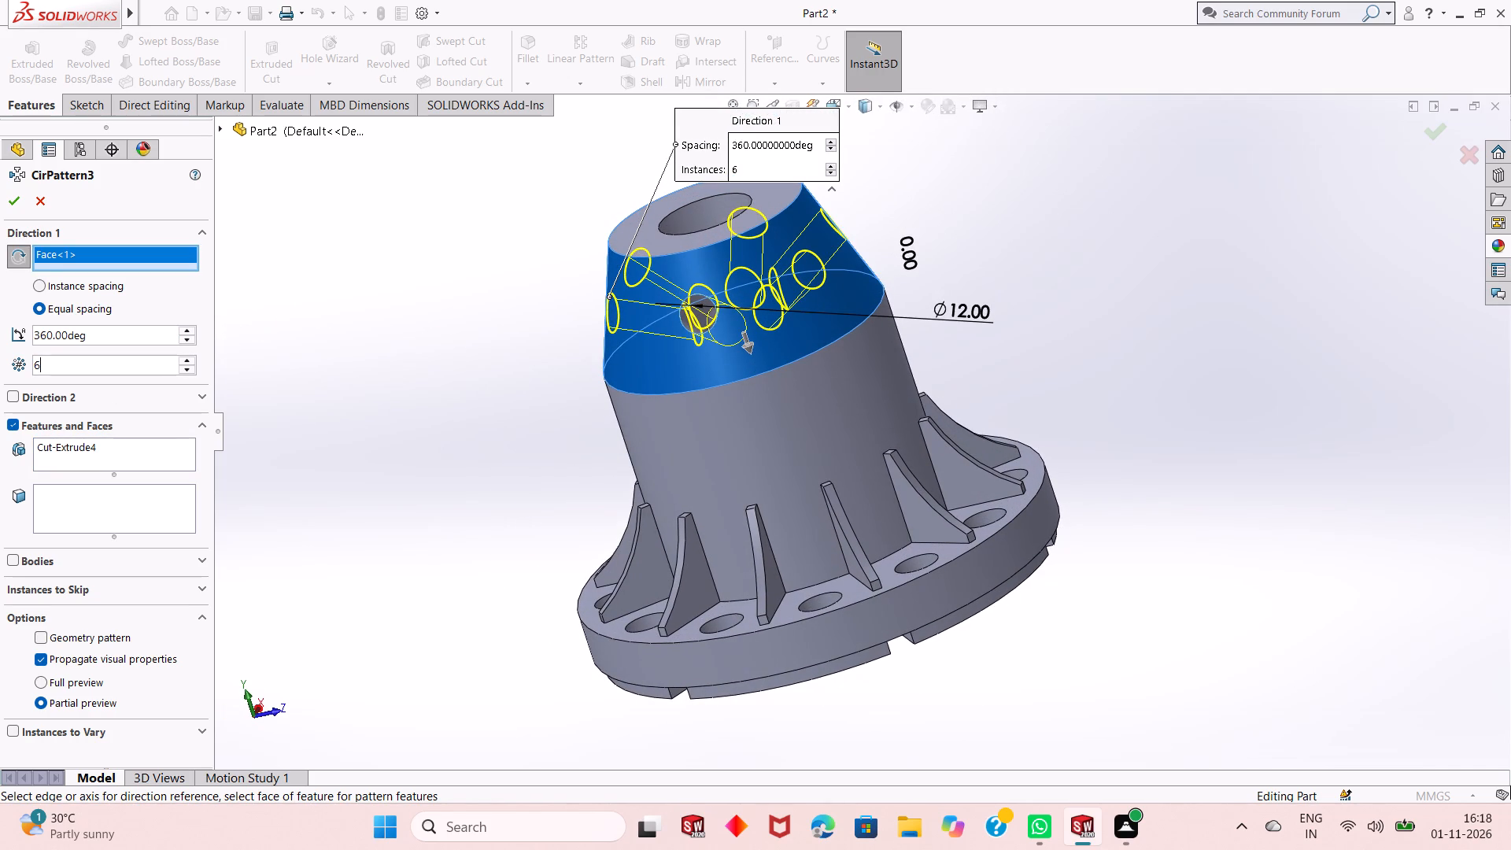
{"action": "key", "text": "3"}
{"action": "key", "text": "Return"}
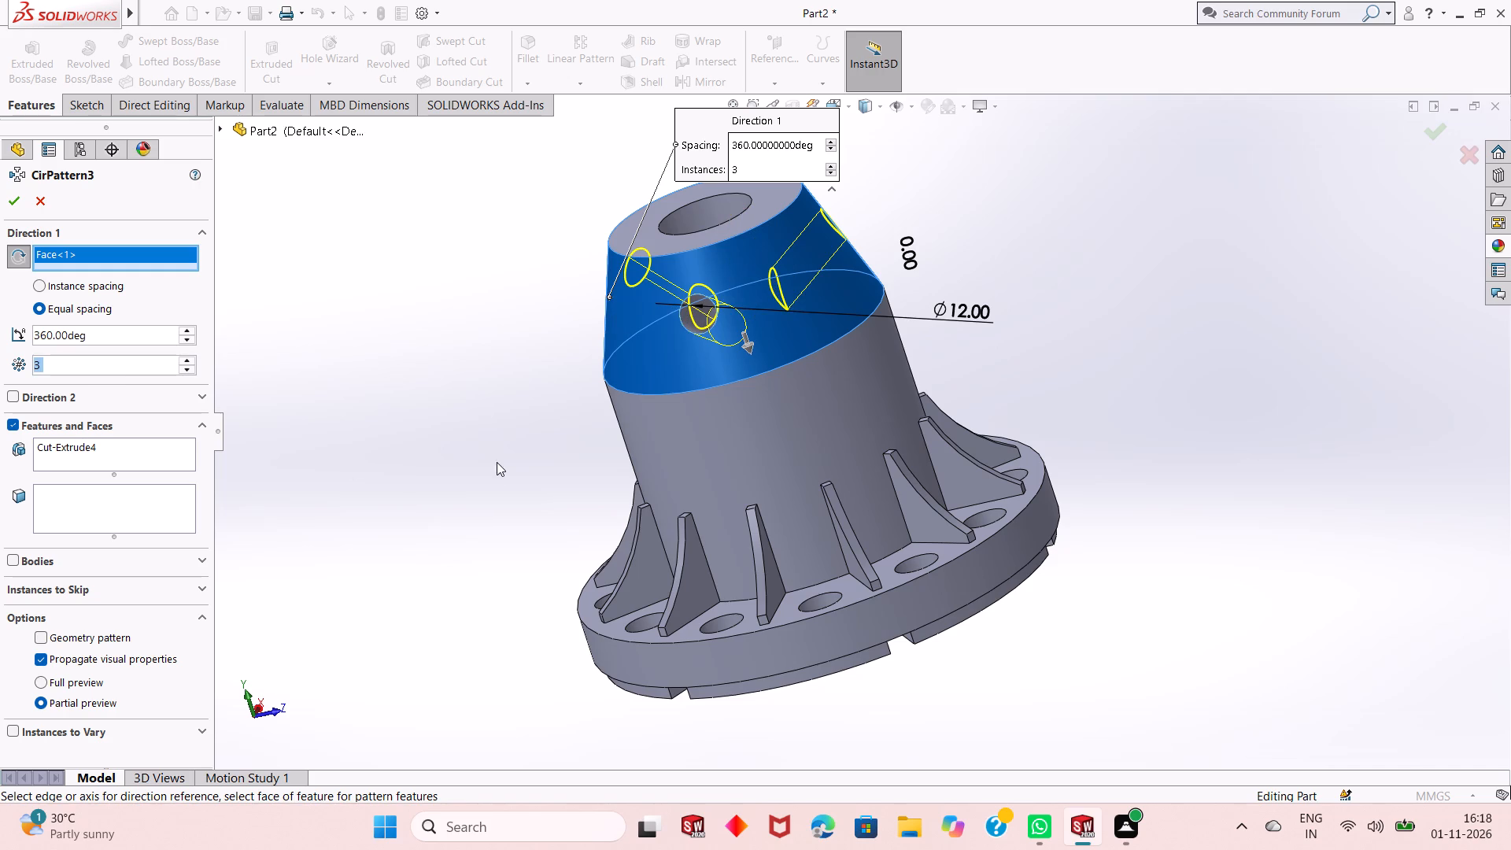
{"action": "middle_click_drag", "start_coordinate": [496, 462], "coordinate": [638, 412]}
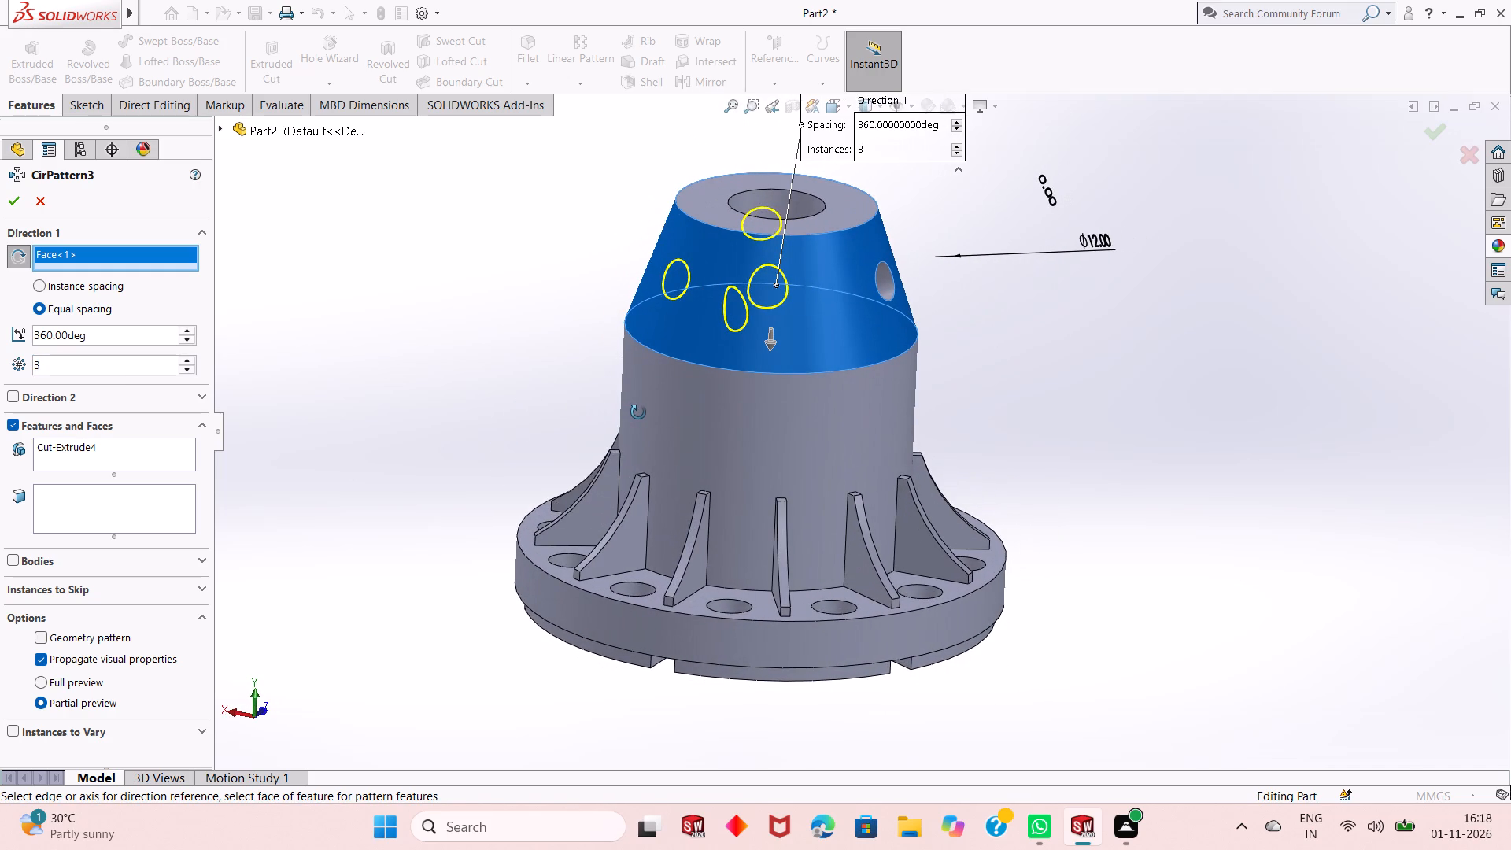
{"action": "middle_click_drag", "start_coordinate": [638, 412], "coordinate": [637, 412]}
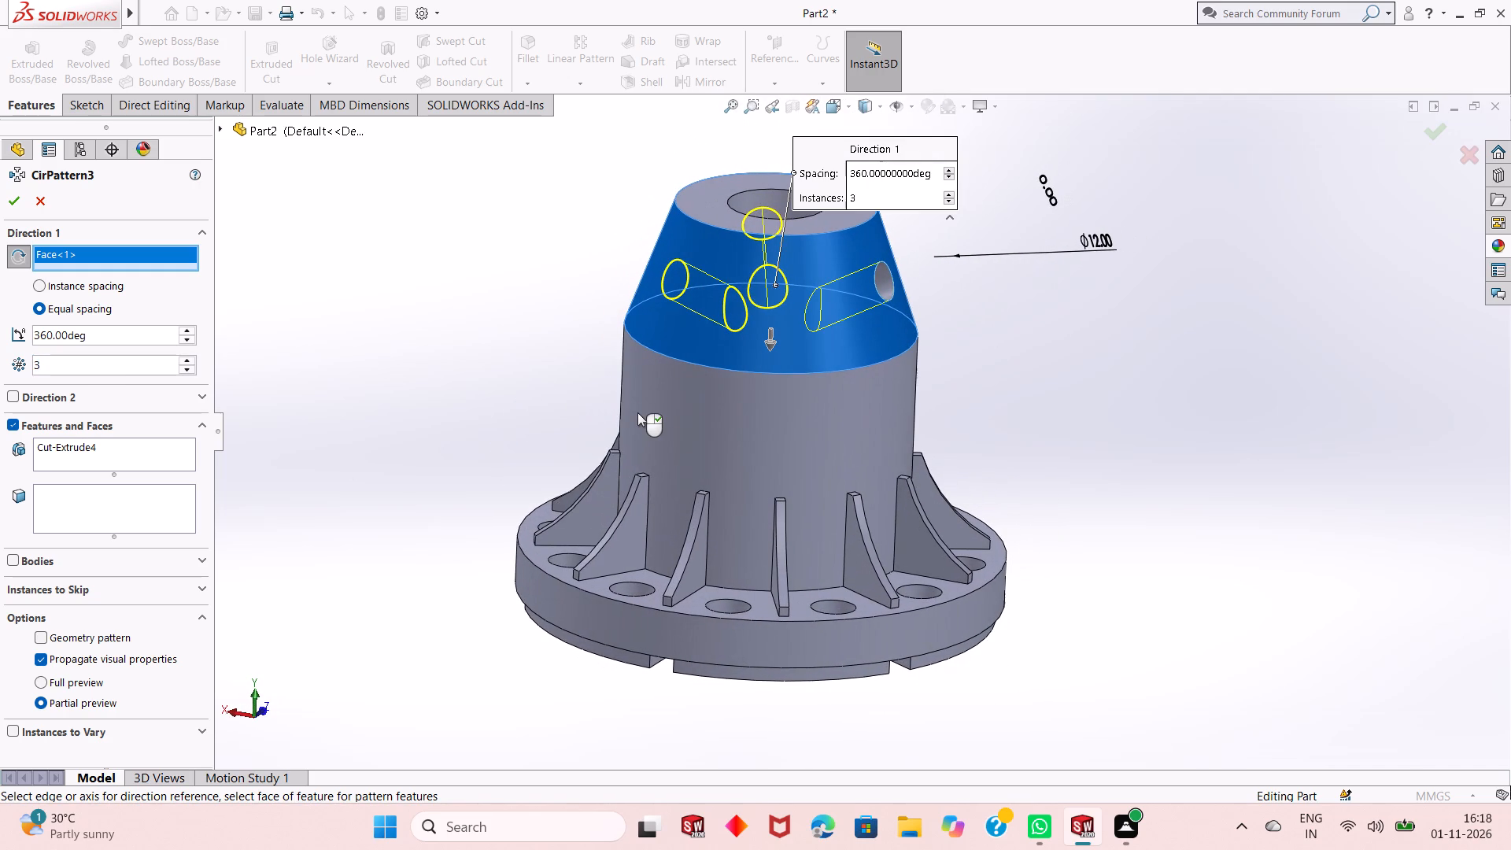
{"action": "double_click", "coordinate": [90, 368]}
{"action": "key", "text": "4"}
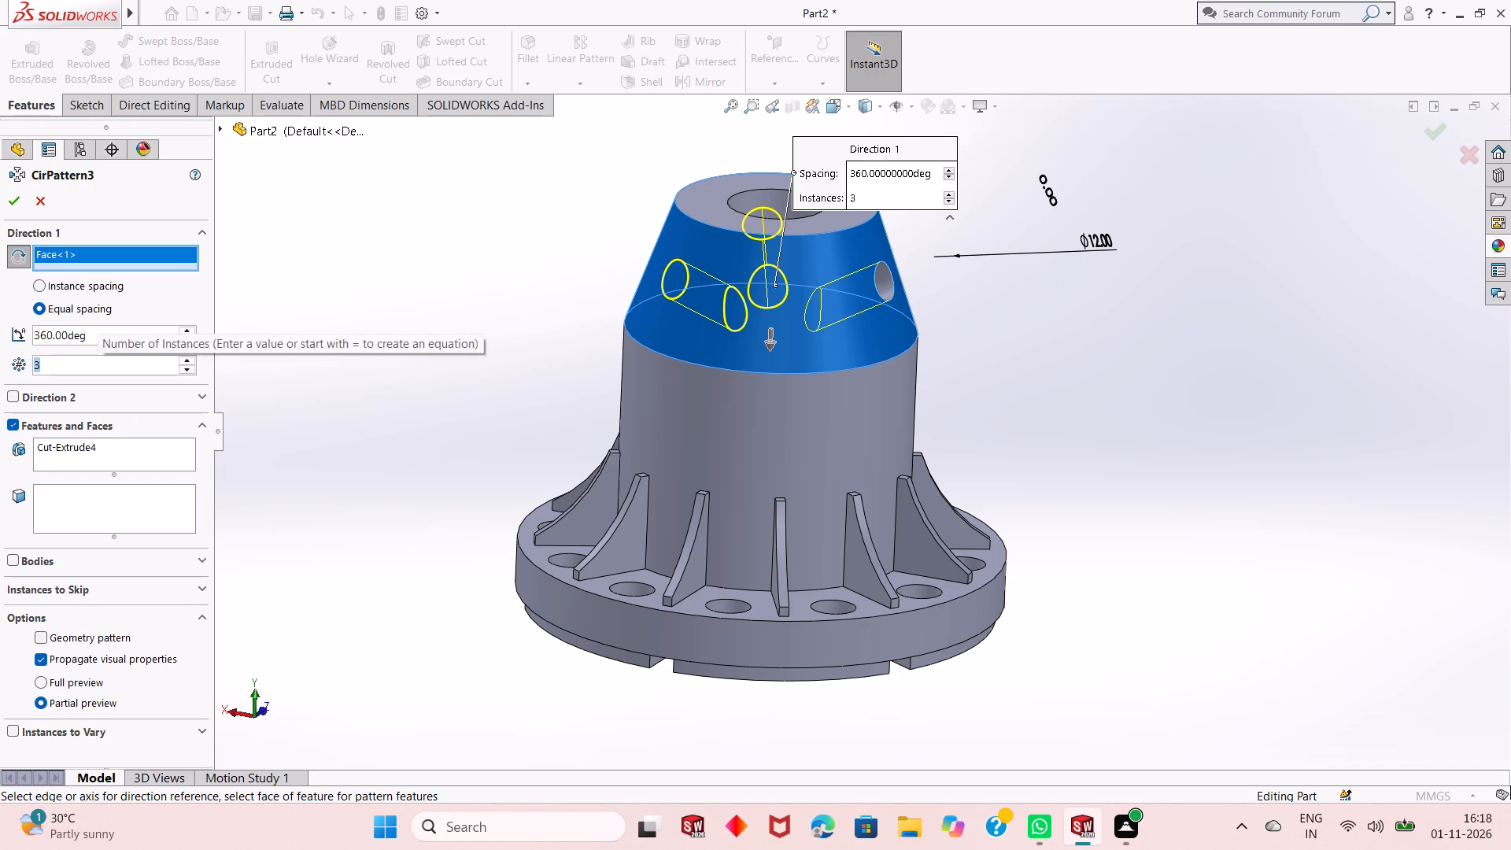
{"action": "key", "text": "Return"}
{"action": "left_click", "coordinate": [6, 202]}
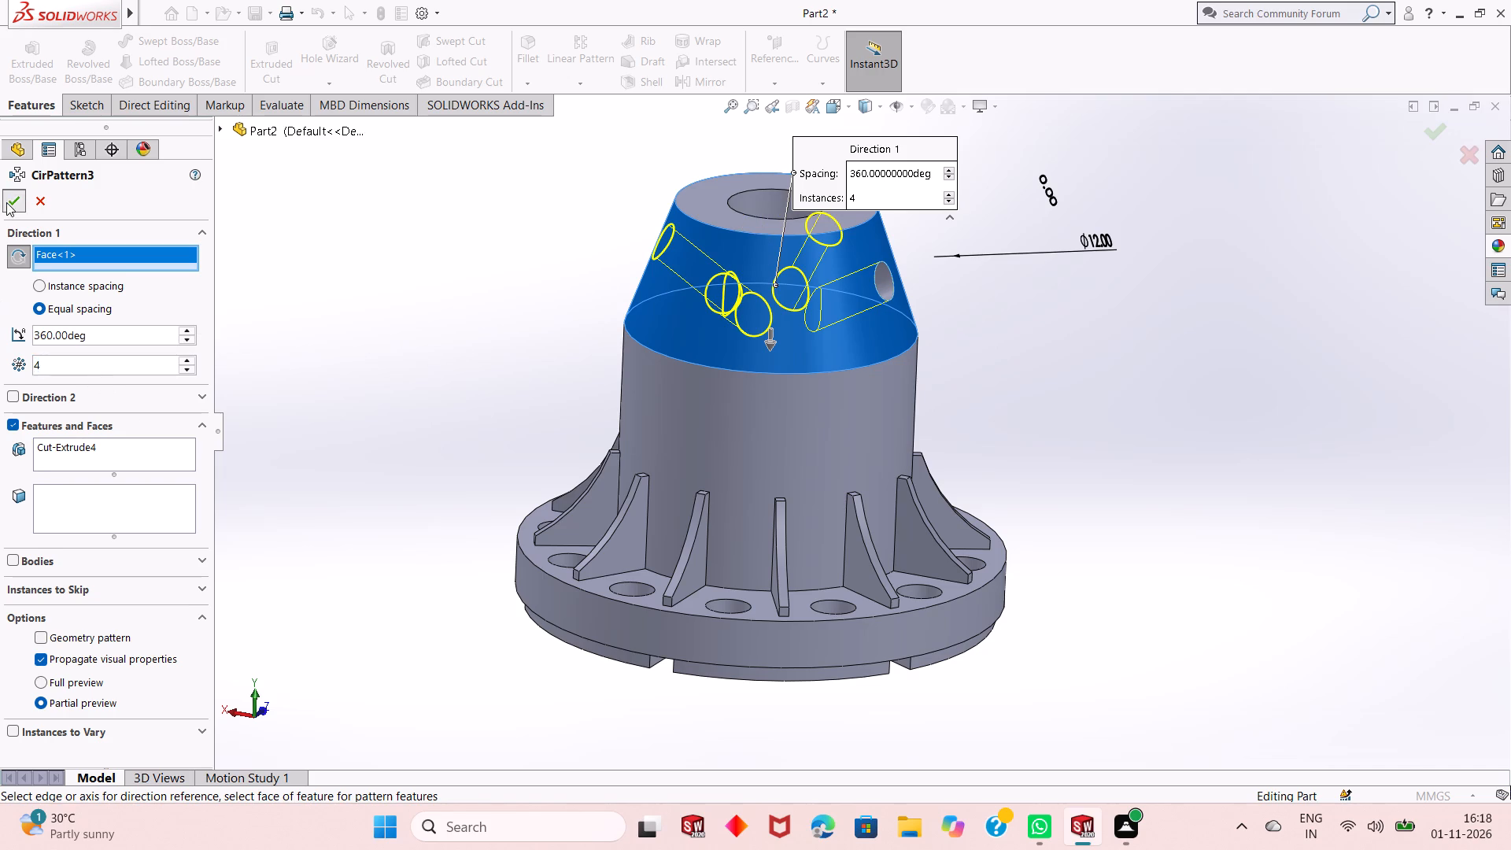
Examine the patterned cross holes, ribbed flange and slotted underside of the part from several angles.
{"action": "middle_click_drag", "start_coordinate": [543, 364], "coordinate": [493, 346]}
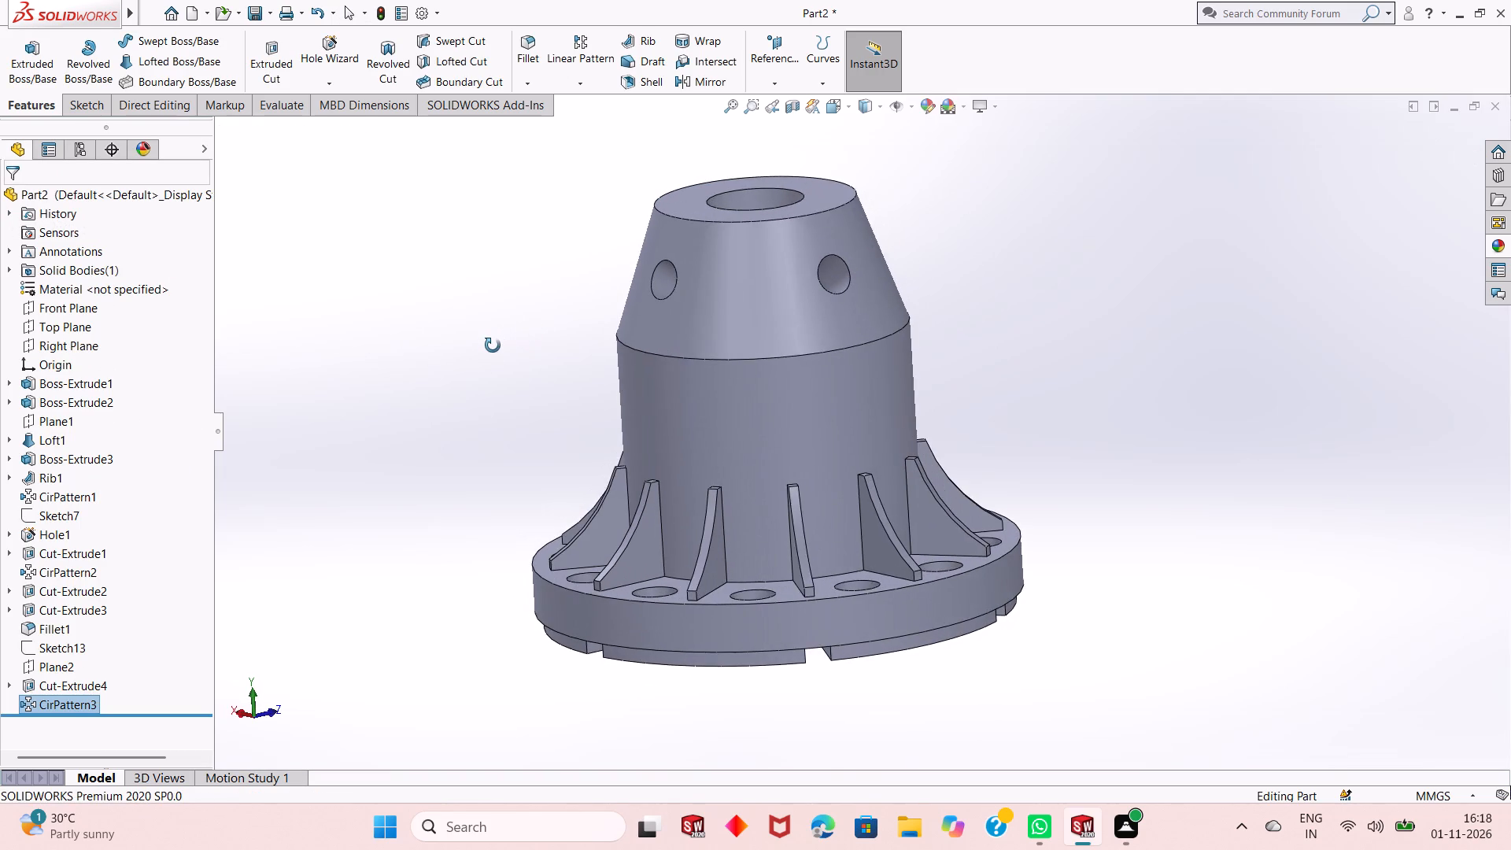
{"action": "middle_click_drag", "start_coordinate": [493, 346], "coordinate": [496, 354]}
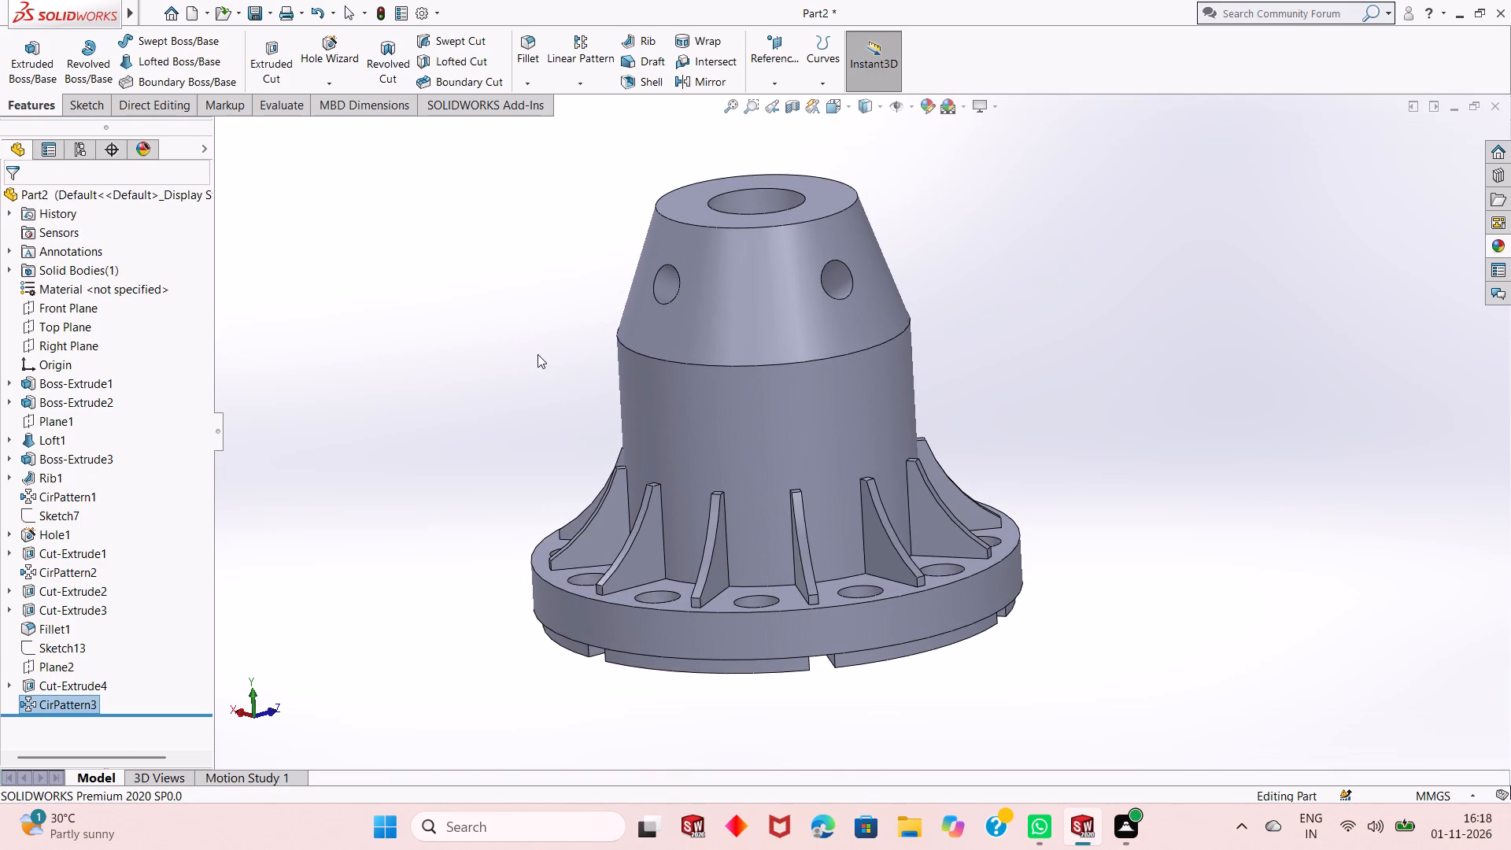
{"action": "middle_click_drag", "start_coordinate": [542, 357], "coordinate": [614, 501]}
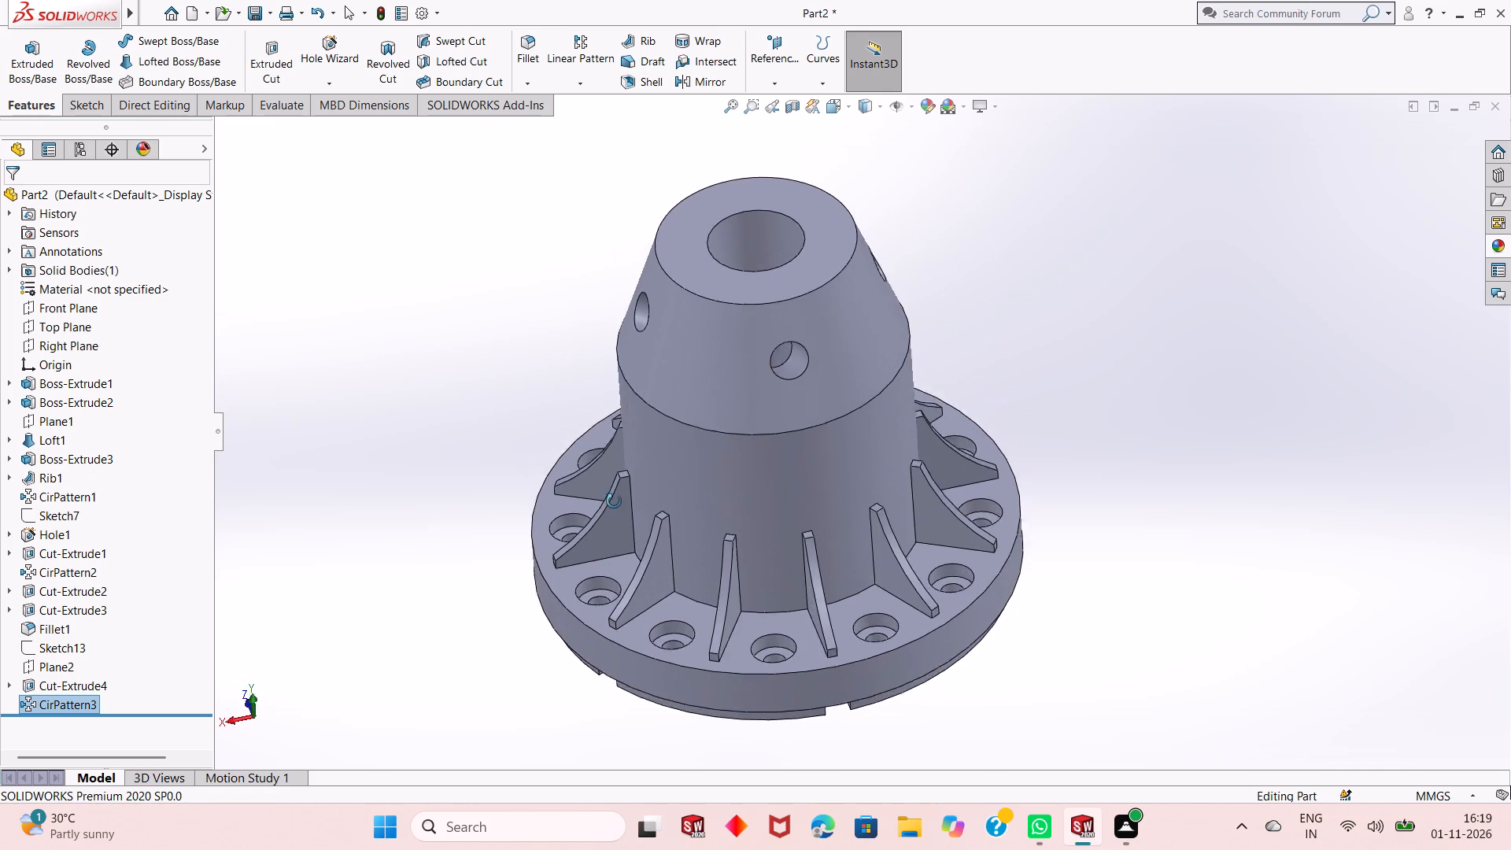
{"action": "middle_click_drag", "start_coordinate": [614, 501], "coordinate": [619, 434]}
{"action": "scroll", "coordinate": [621, 401], "scroll_direction": "up", "scroll_amount": 2}
{"action": "middle_click_drag", "start_coordinate": [597, 558], "coordinate": [596, 560]}
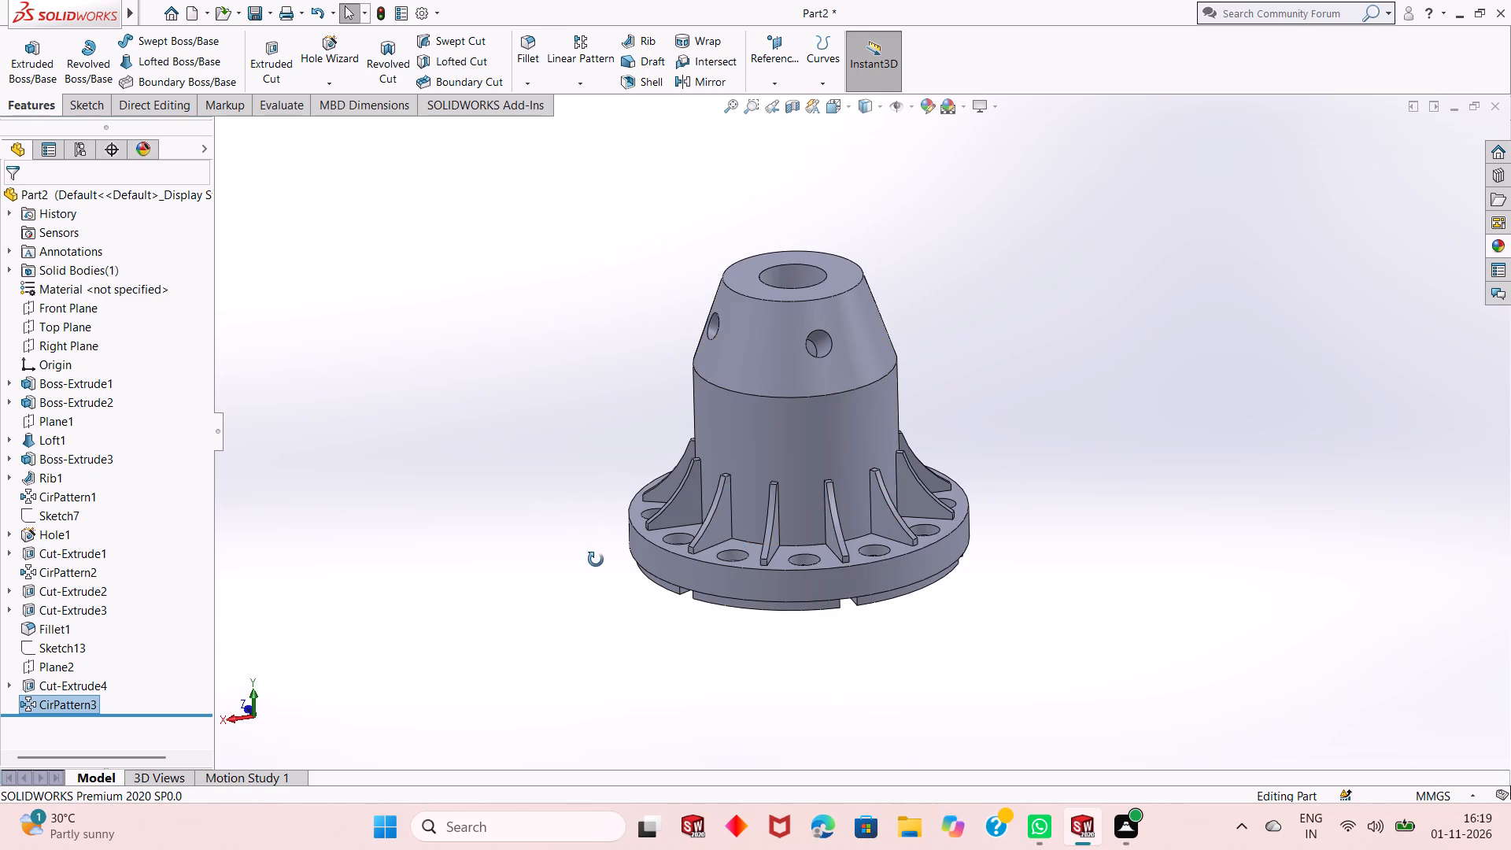
{"action": "middle_click_drag", "start_coordinate": [596, 560], "coordinate": [604, 220]}
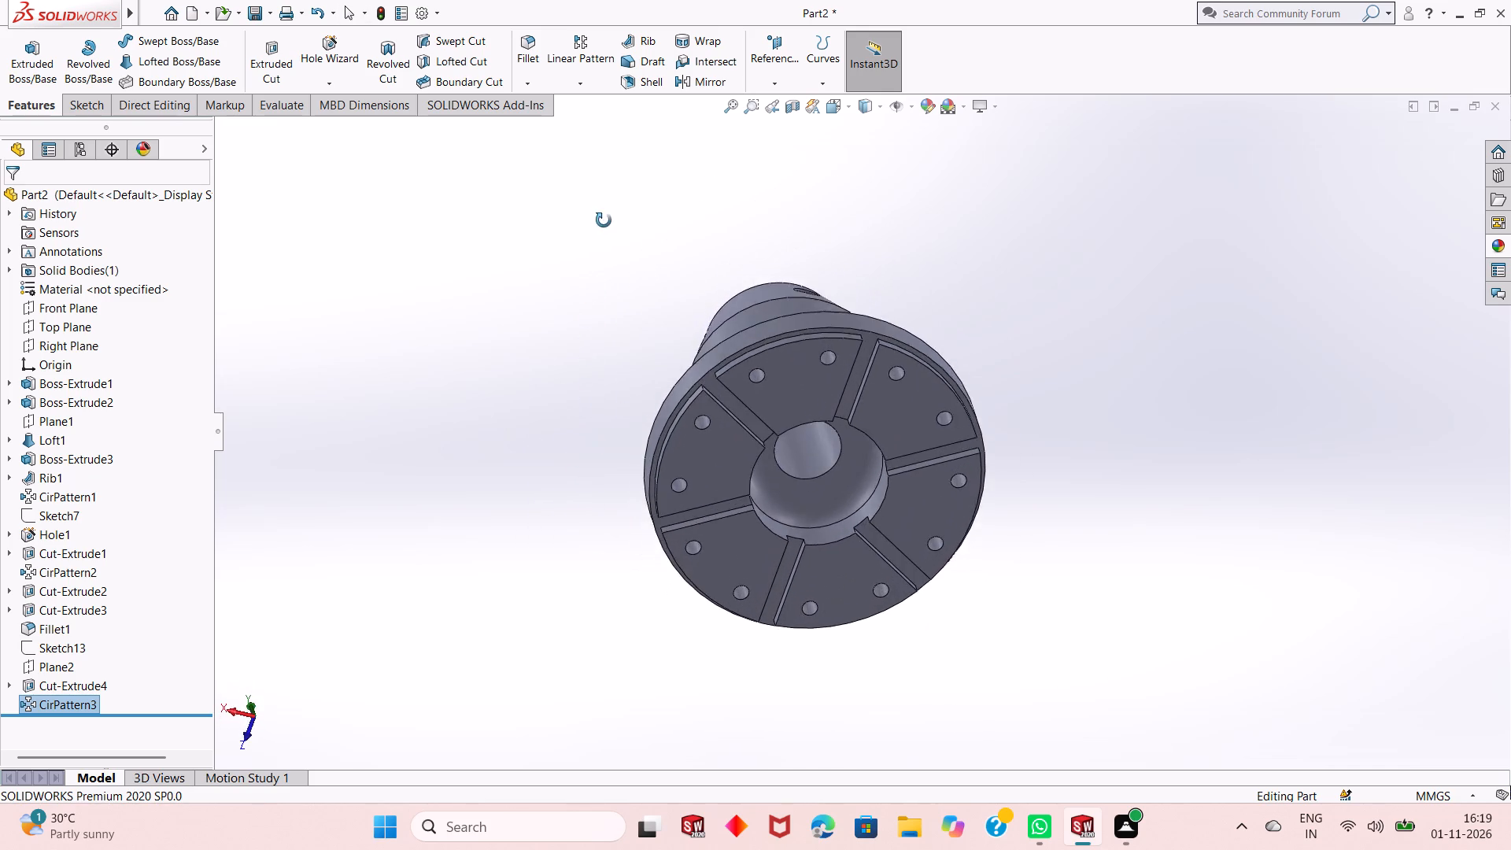
{"action": "middle_click_drag", "start_coordinate": [604, 220], "coordinate": [557, 546]}
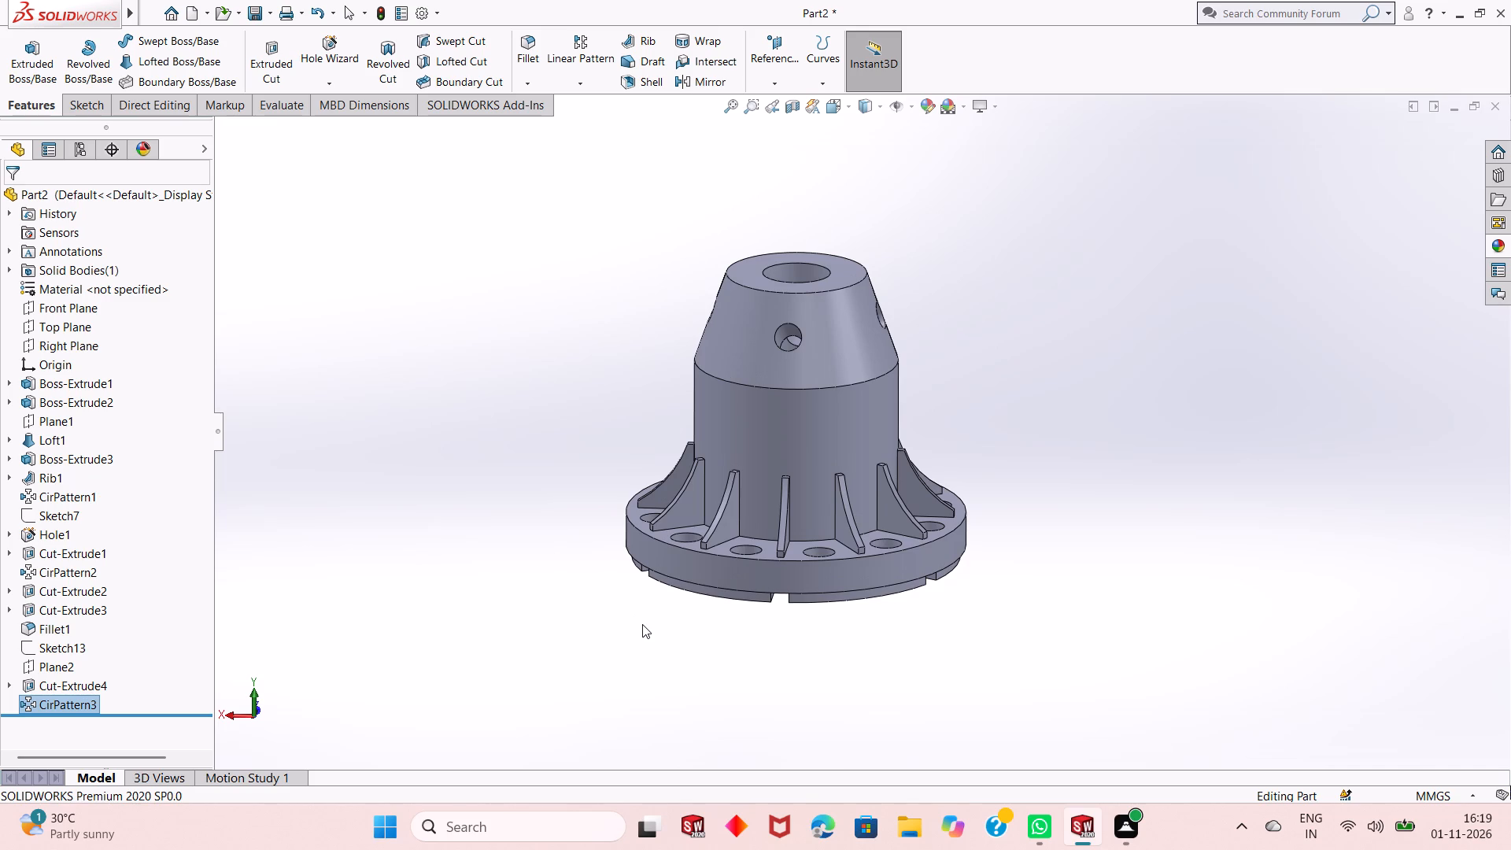
{"action": "middle_click_drag", "start_coordinate": [715, 664], "coordinate": [681, 474]}
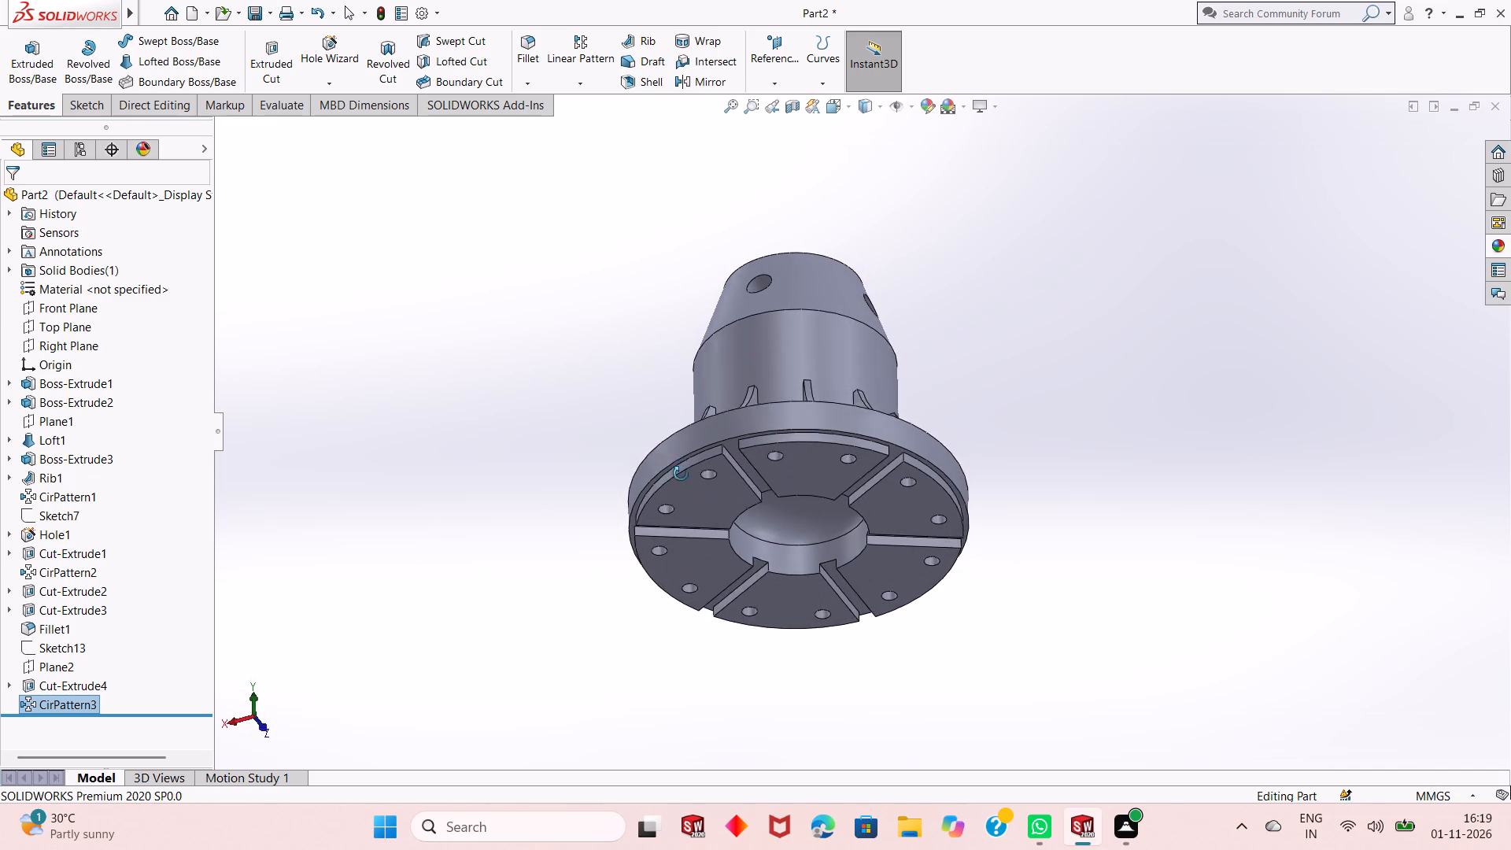
{"action": "middle_click_drag", "start_coordinate": [681, 474], "coordinate": [696, 393]}
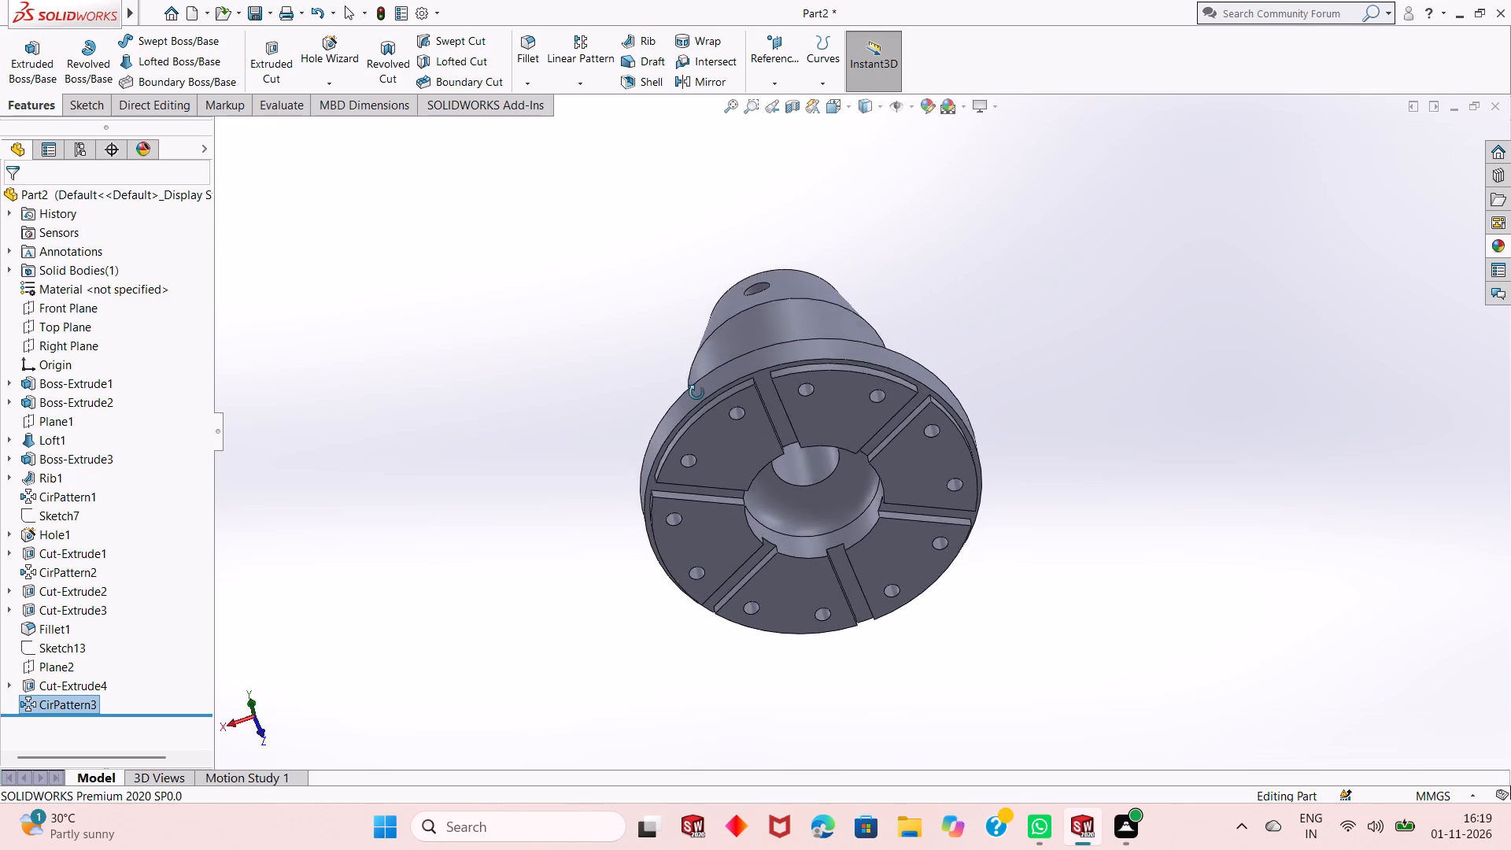
{"action": "middle_click_drag", "start_coordinate": [696, 393], "coordinate": [679, 645]}
{"action": "middle_click_drag", "start_coordinate": [741, 494], "coordinate": [758, 563]}
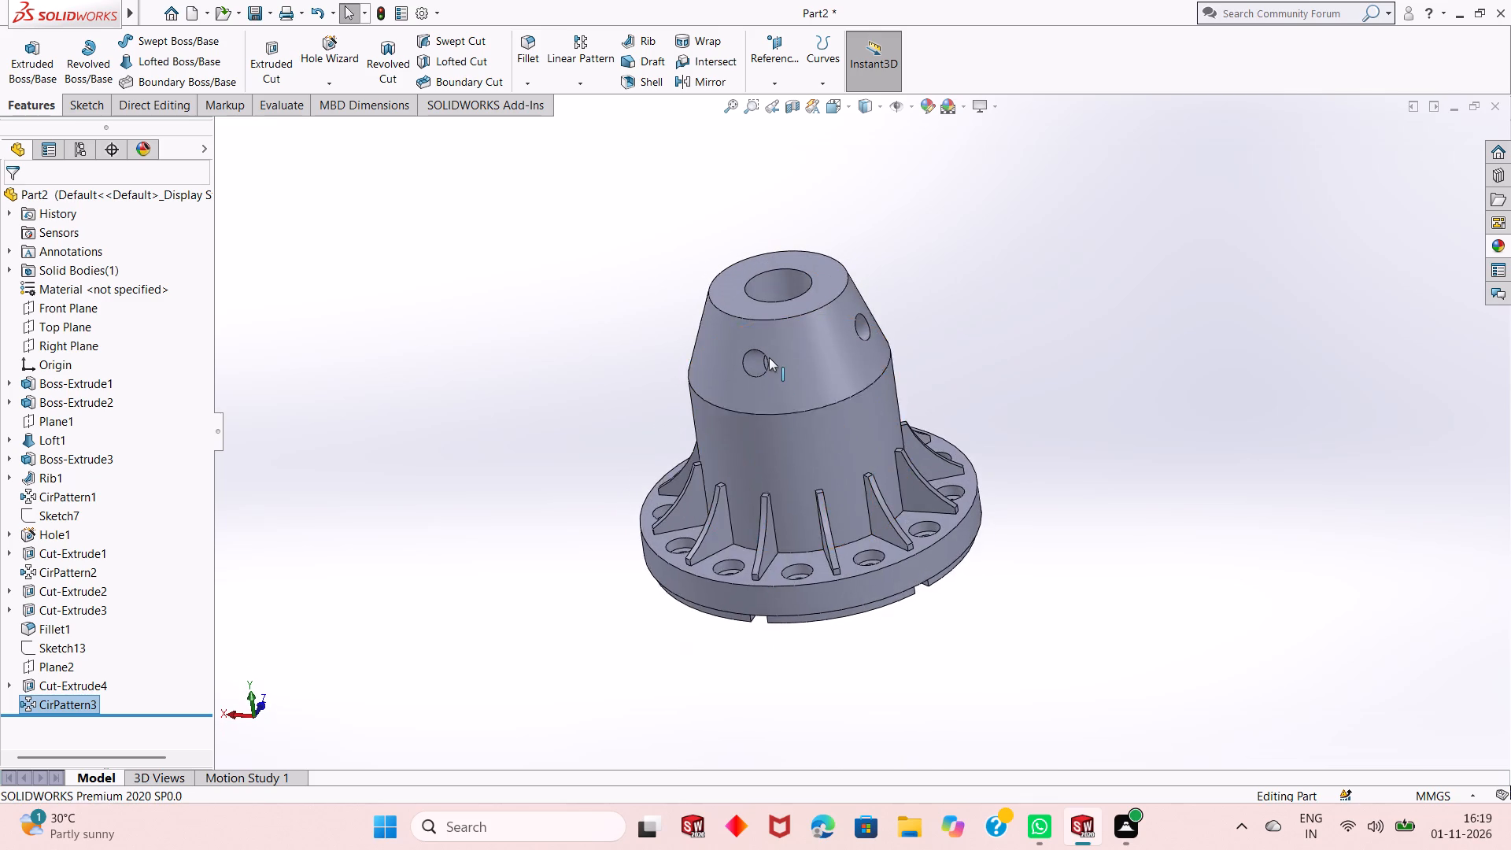
Start a Thread feature and set its specification to Metric Tap, size M14x2.0.
{"action": "scroll", "coordinate": [769, 357], "scroll_direction": "down", "scroll_amount": 3}
{"action": "left_click", "coordinate": [337, 86]}
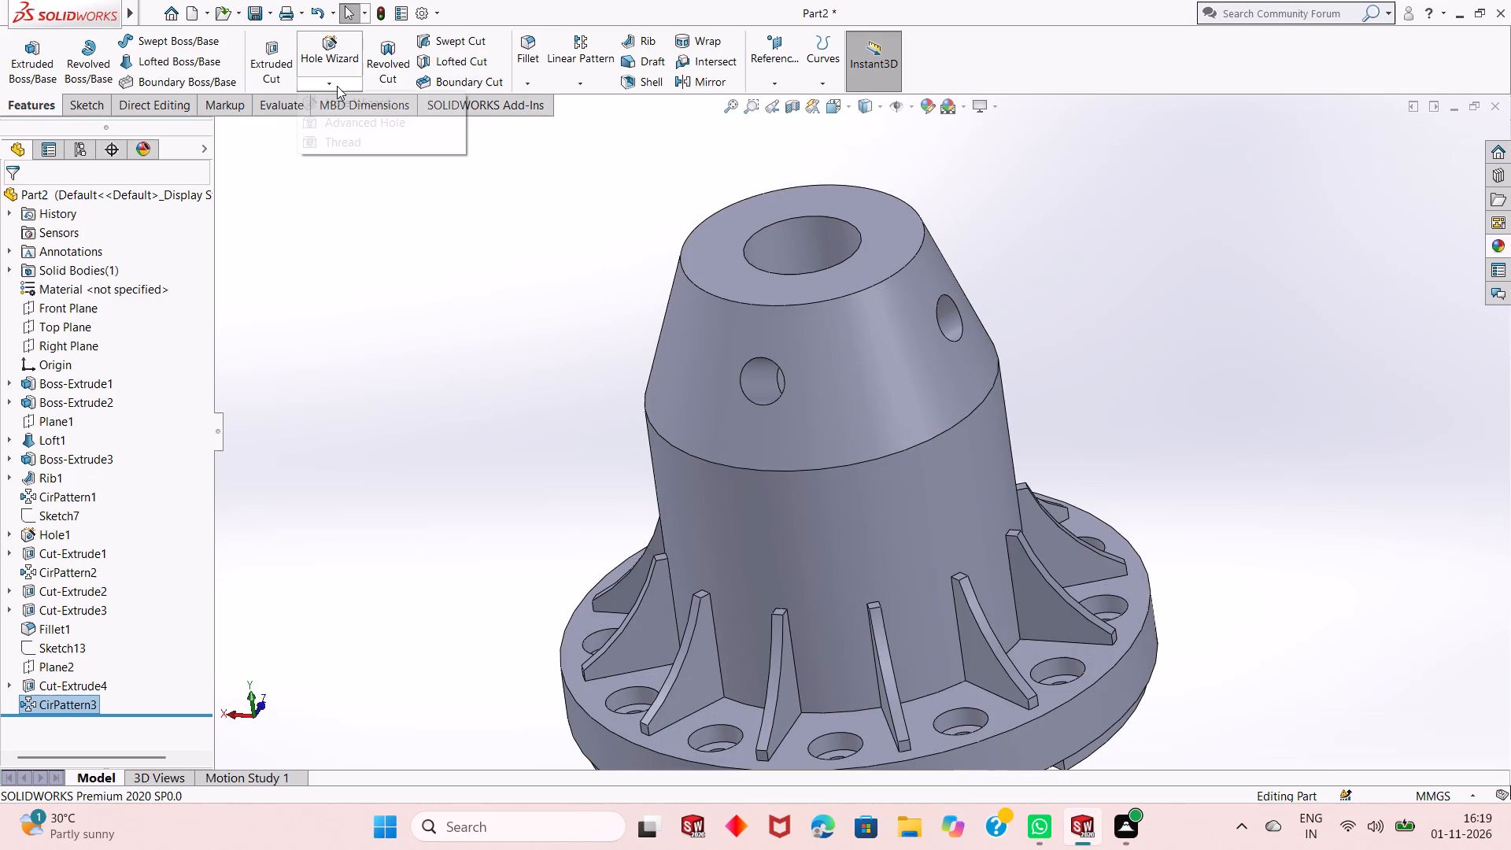
{"action": "left_click", "coordinate": [358, 142]}
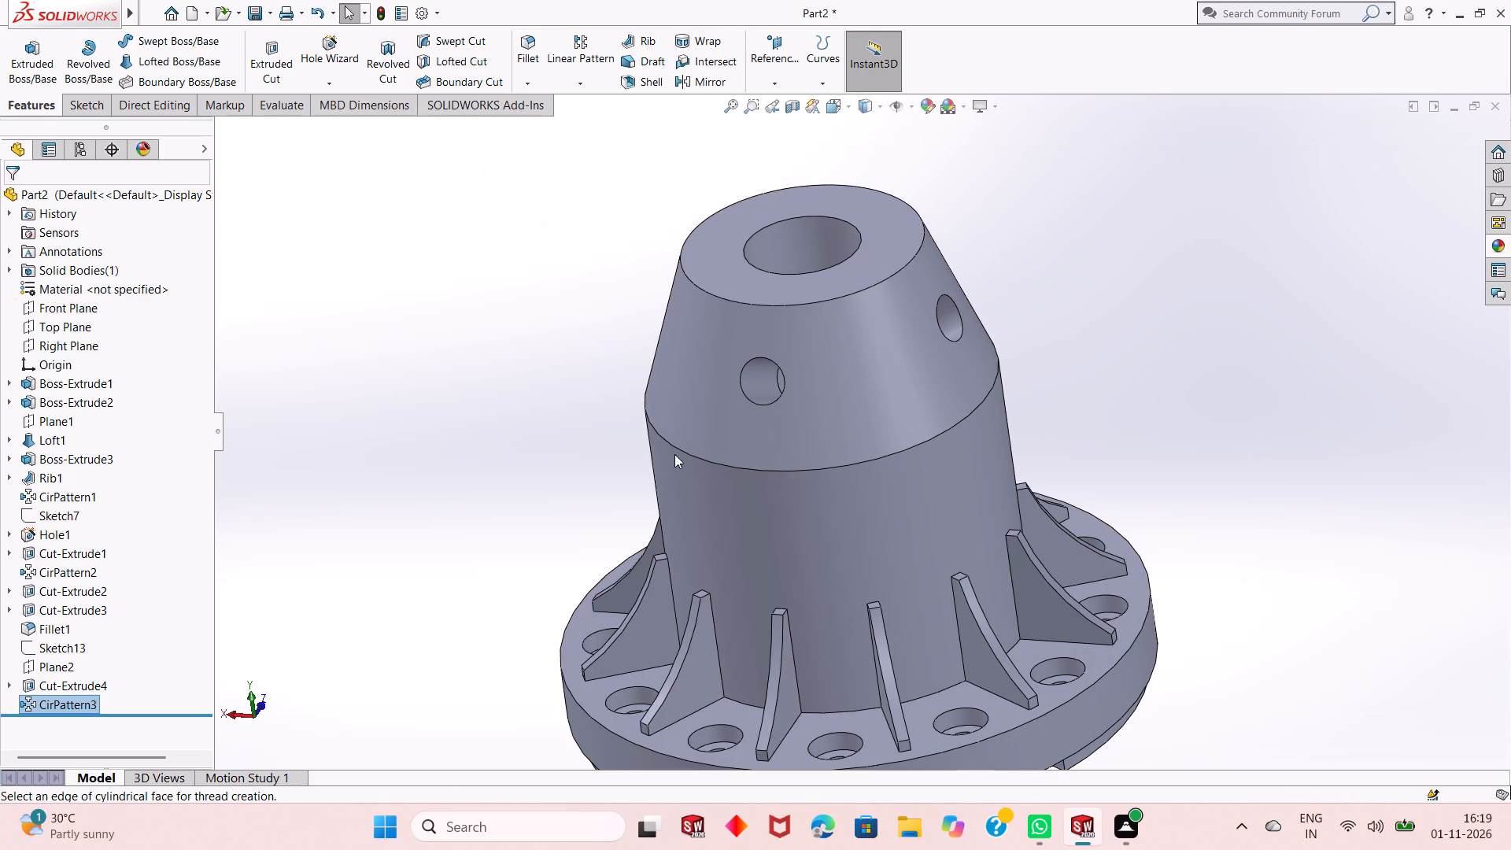
{"action": "left_click", "coordinate": [889, 442]}
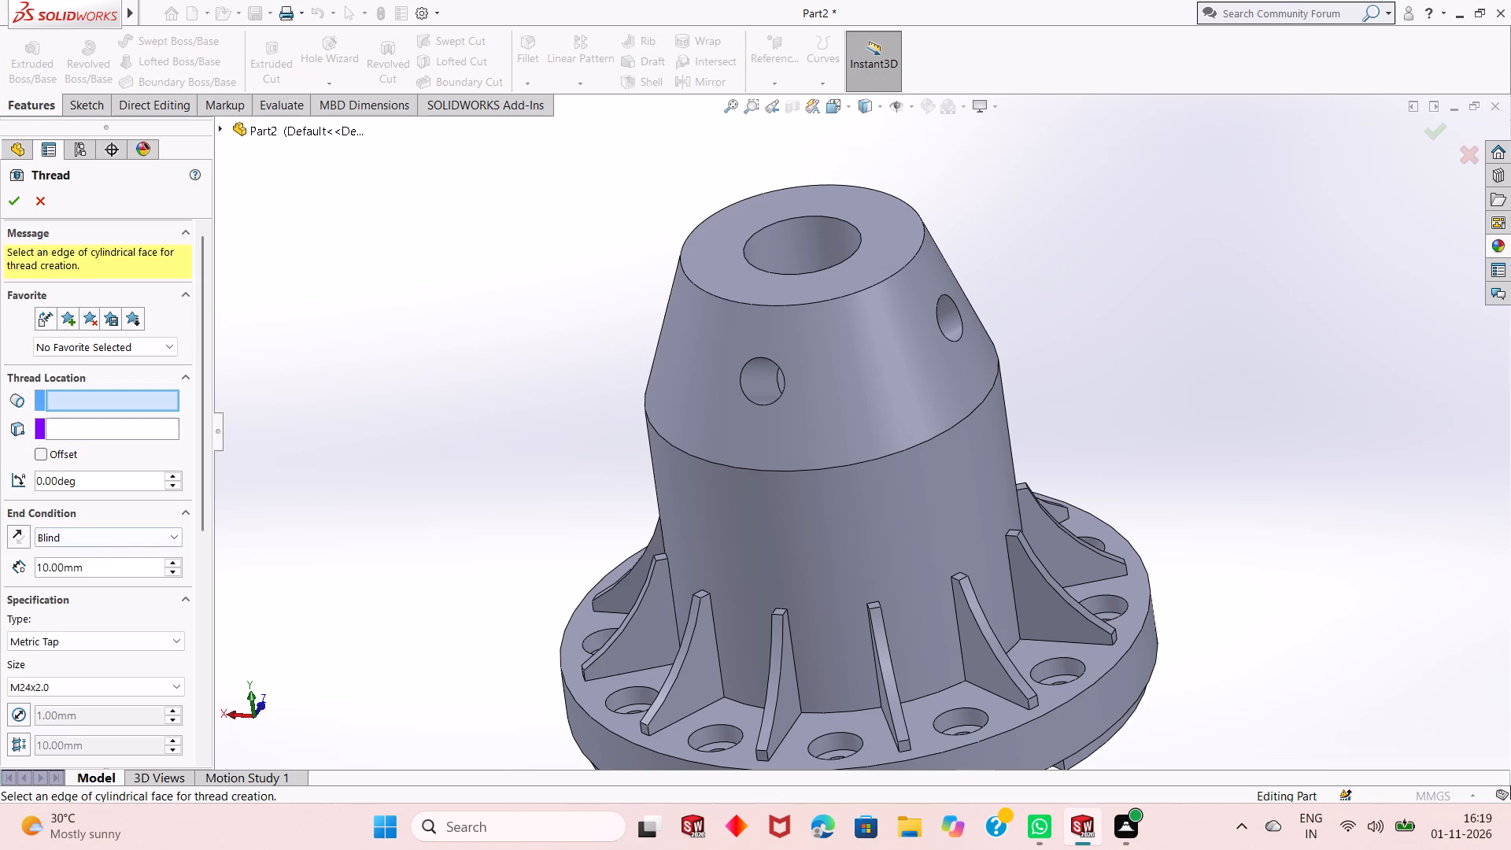
{"action": "left_click", "coordinate": [165, 641]}
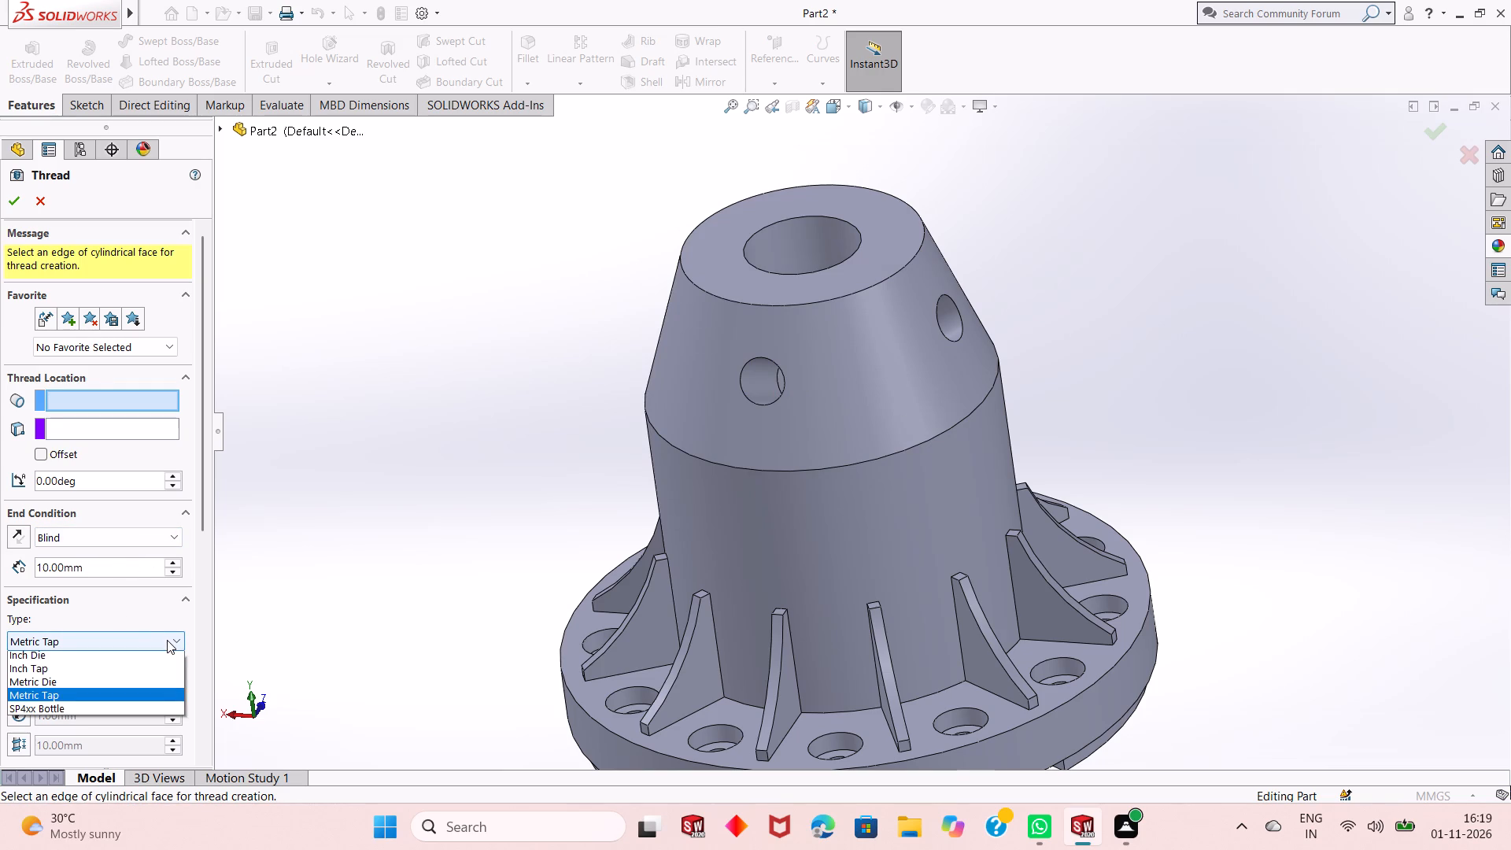
{"action": "left_click", "coordinate": [117, 693]}
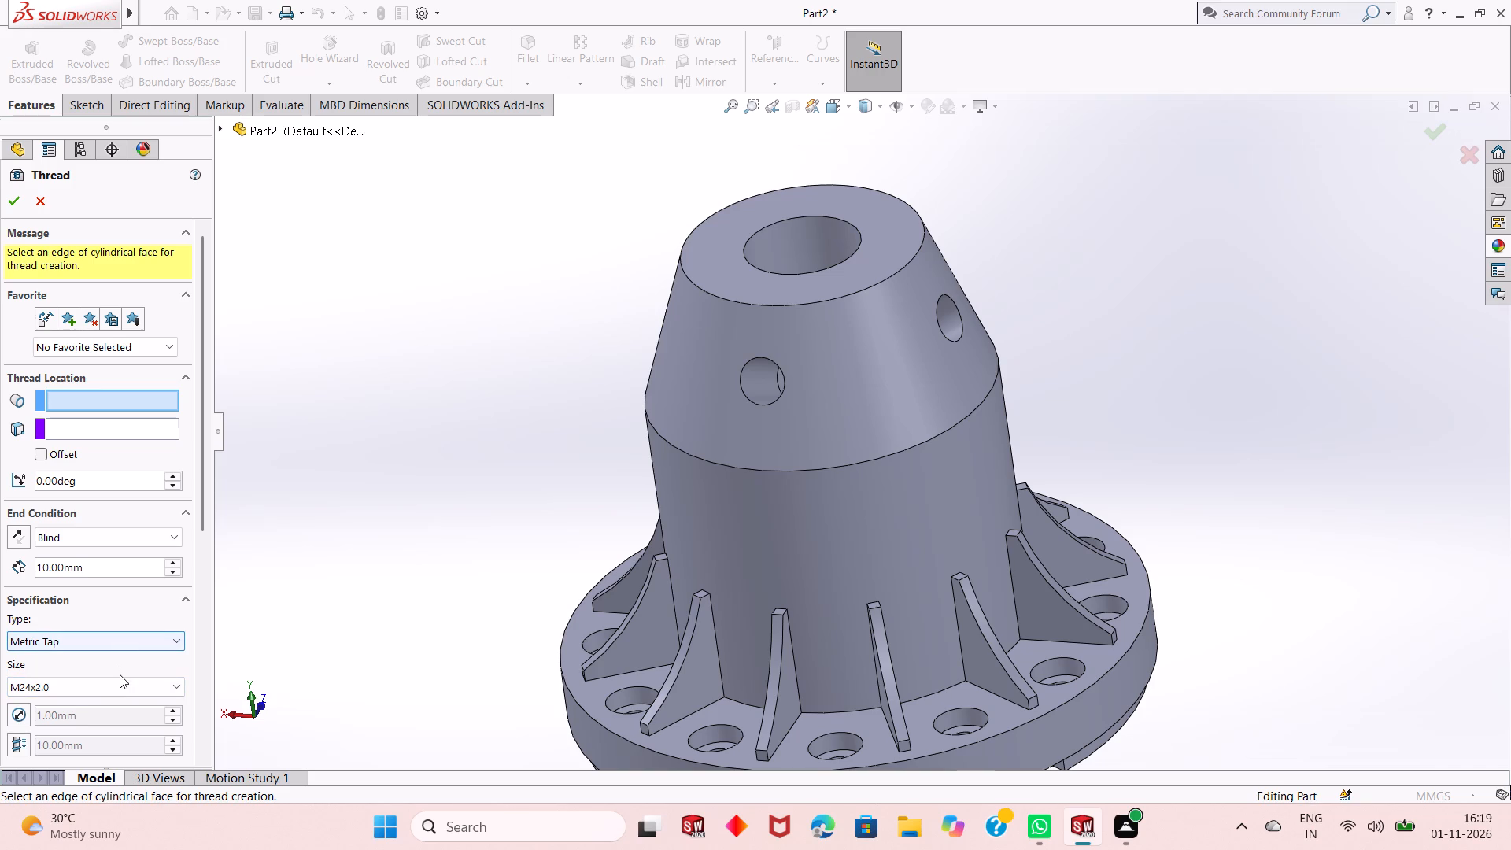
{"action": "left_click", "coordinate": [121, 682]}
{"action": "scroll", "coordinate": [60, 513], "scroll_direction": "up", "scroll_amount": 11}
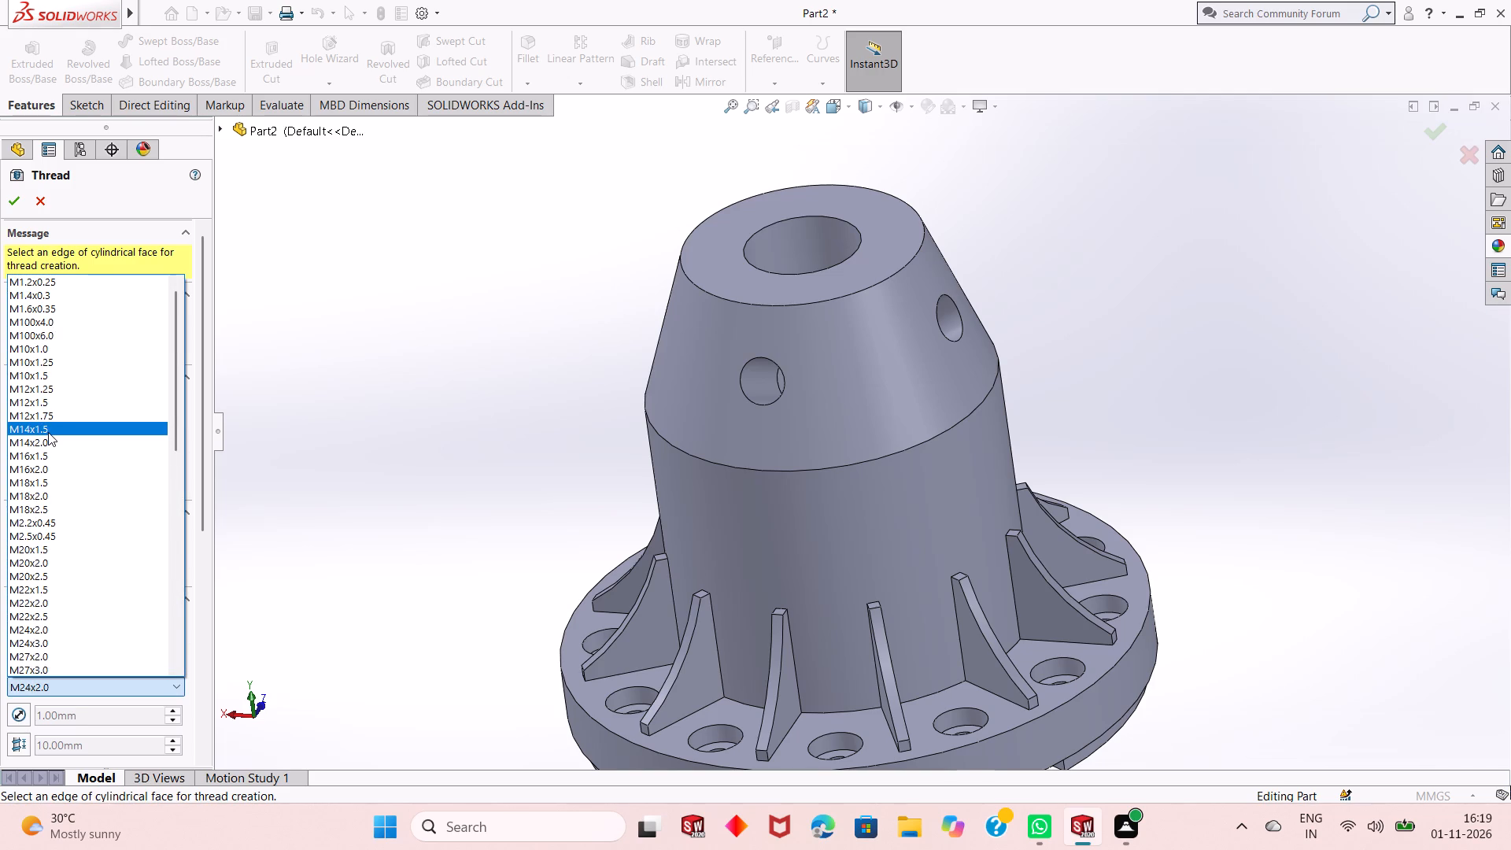
{"action": "left_click", "coordinate": [54, 440]}
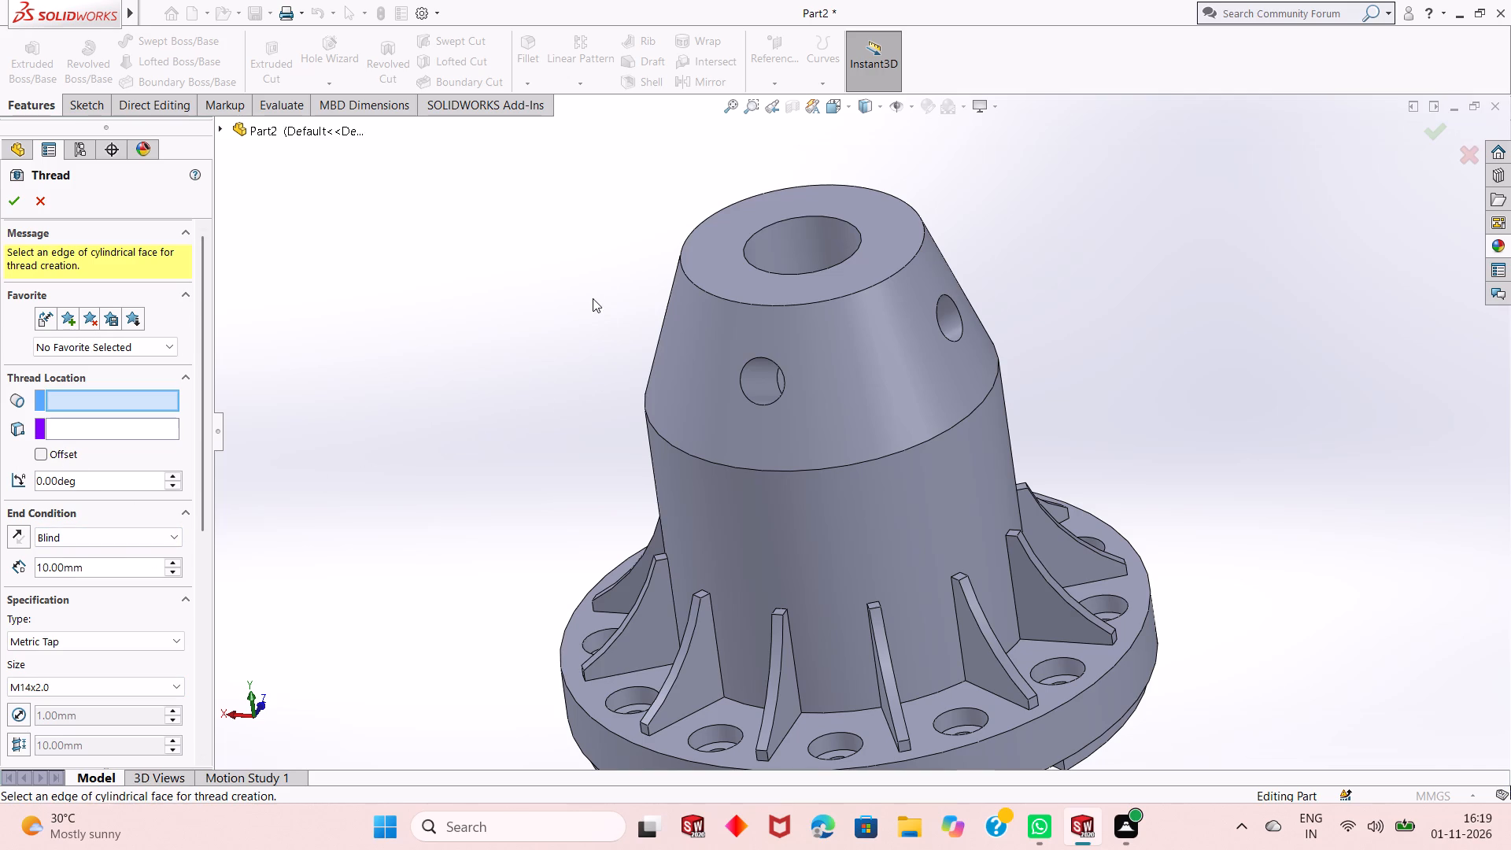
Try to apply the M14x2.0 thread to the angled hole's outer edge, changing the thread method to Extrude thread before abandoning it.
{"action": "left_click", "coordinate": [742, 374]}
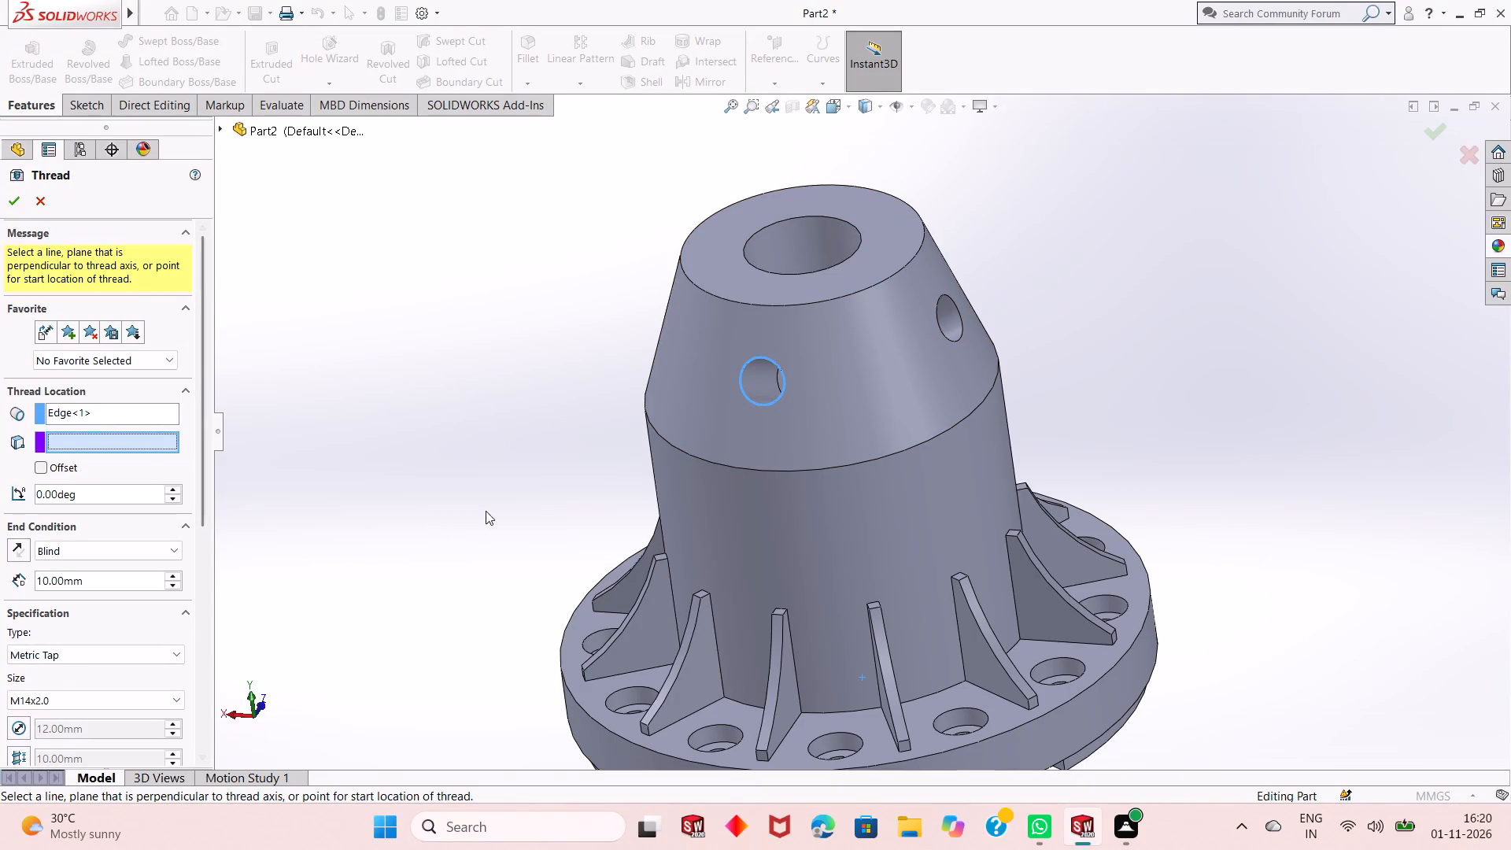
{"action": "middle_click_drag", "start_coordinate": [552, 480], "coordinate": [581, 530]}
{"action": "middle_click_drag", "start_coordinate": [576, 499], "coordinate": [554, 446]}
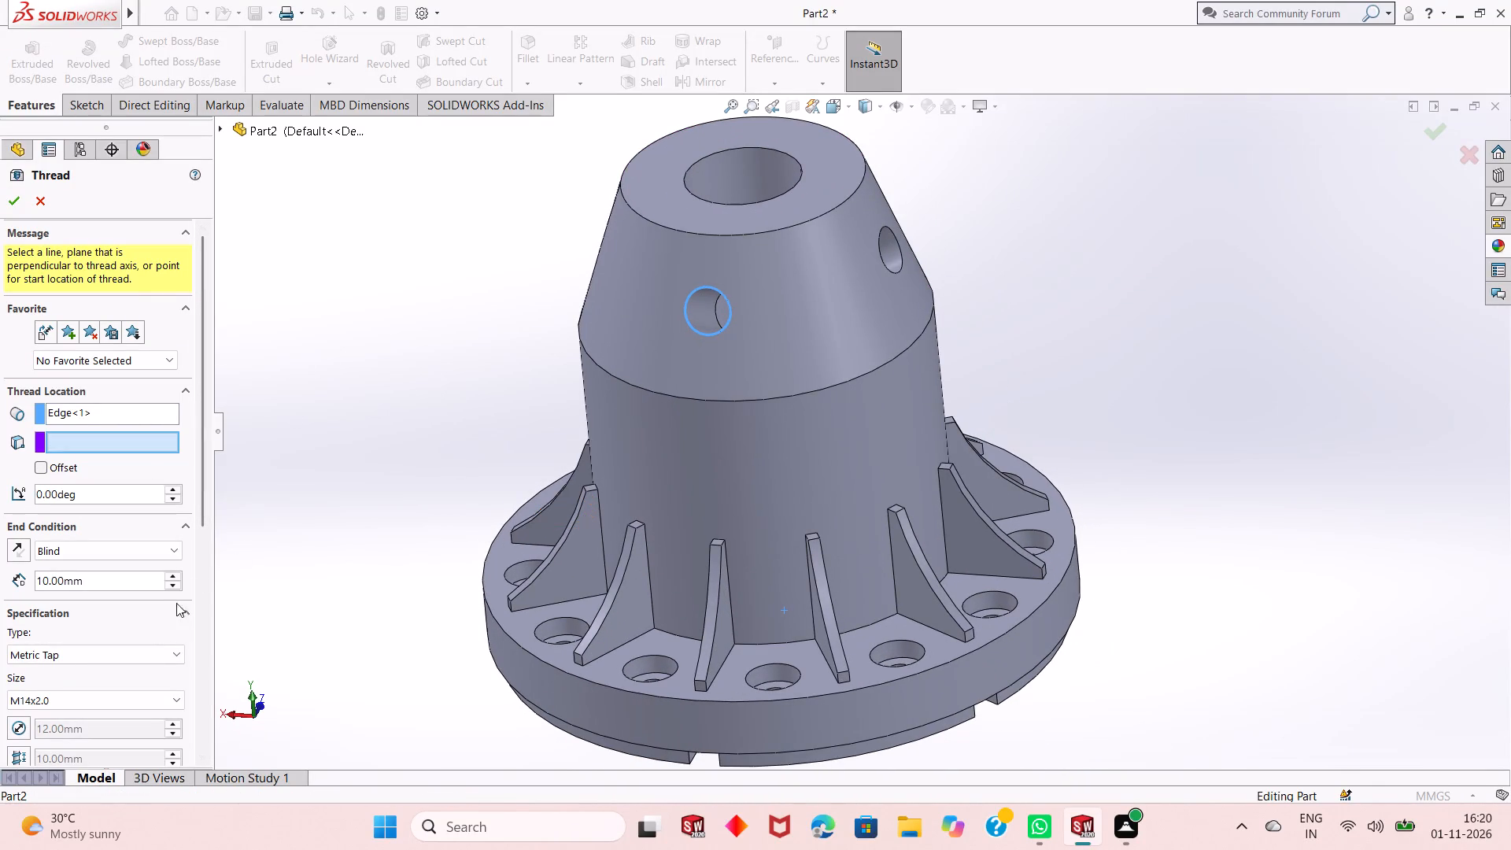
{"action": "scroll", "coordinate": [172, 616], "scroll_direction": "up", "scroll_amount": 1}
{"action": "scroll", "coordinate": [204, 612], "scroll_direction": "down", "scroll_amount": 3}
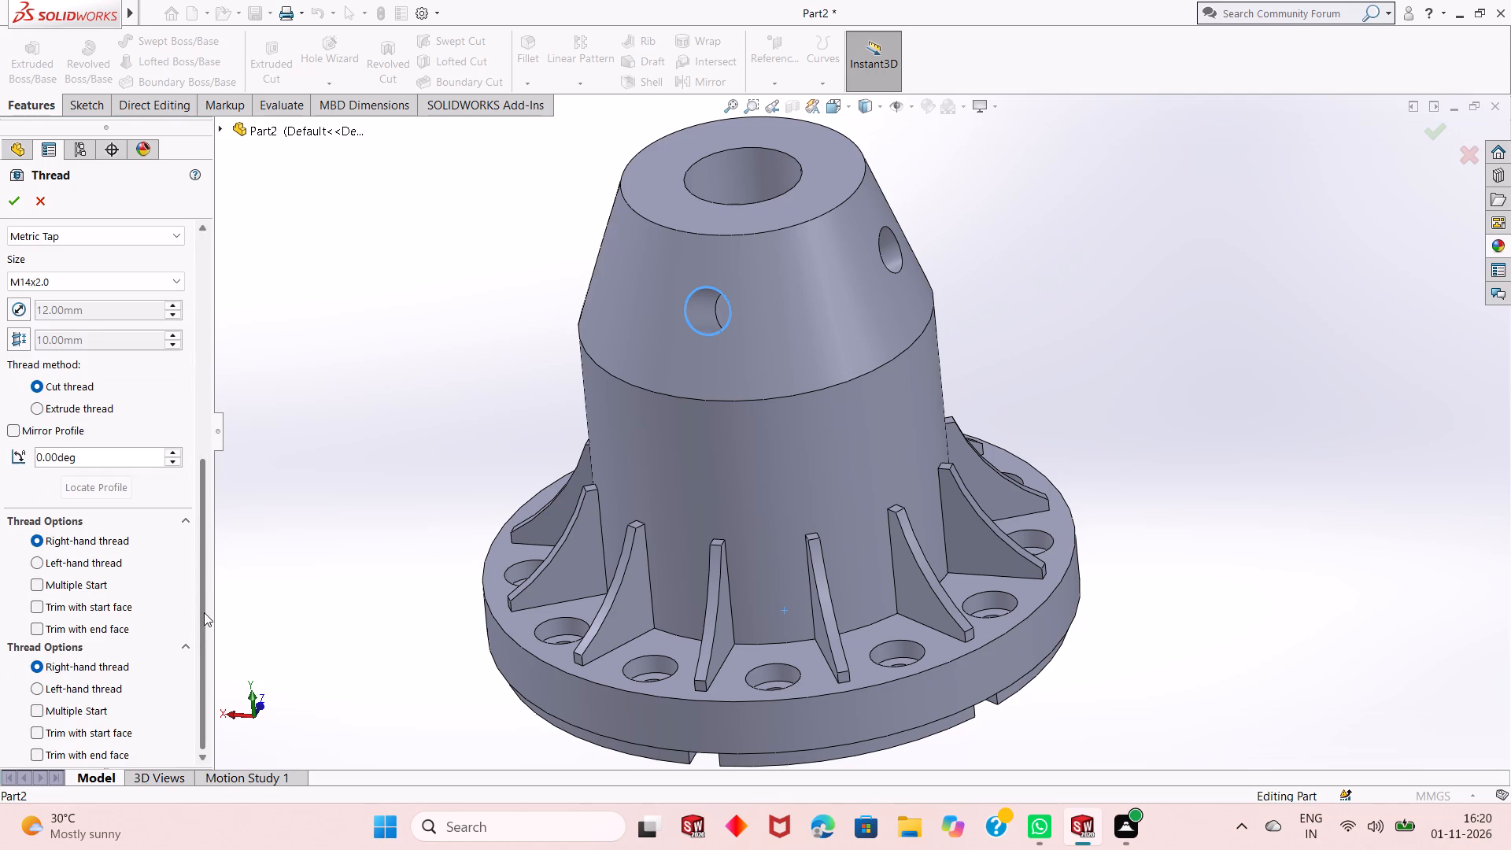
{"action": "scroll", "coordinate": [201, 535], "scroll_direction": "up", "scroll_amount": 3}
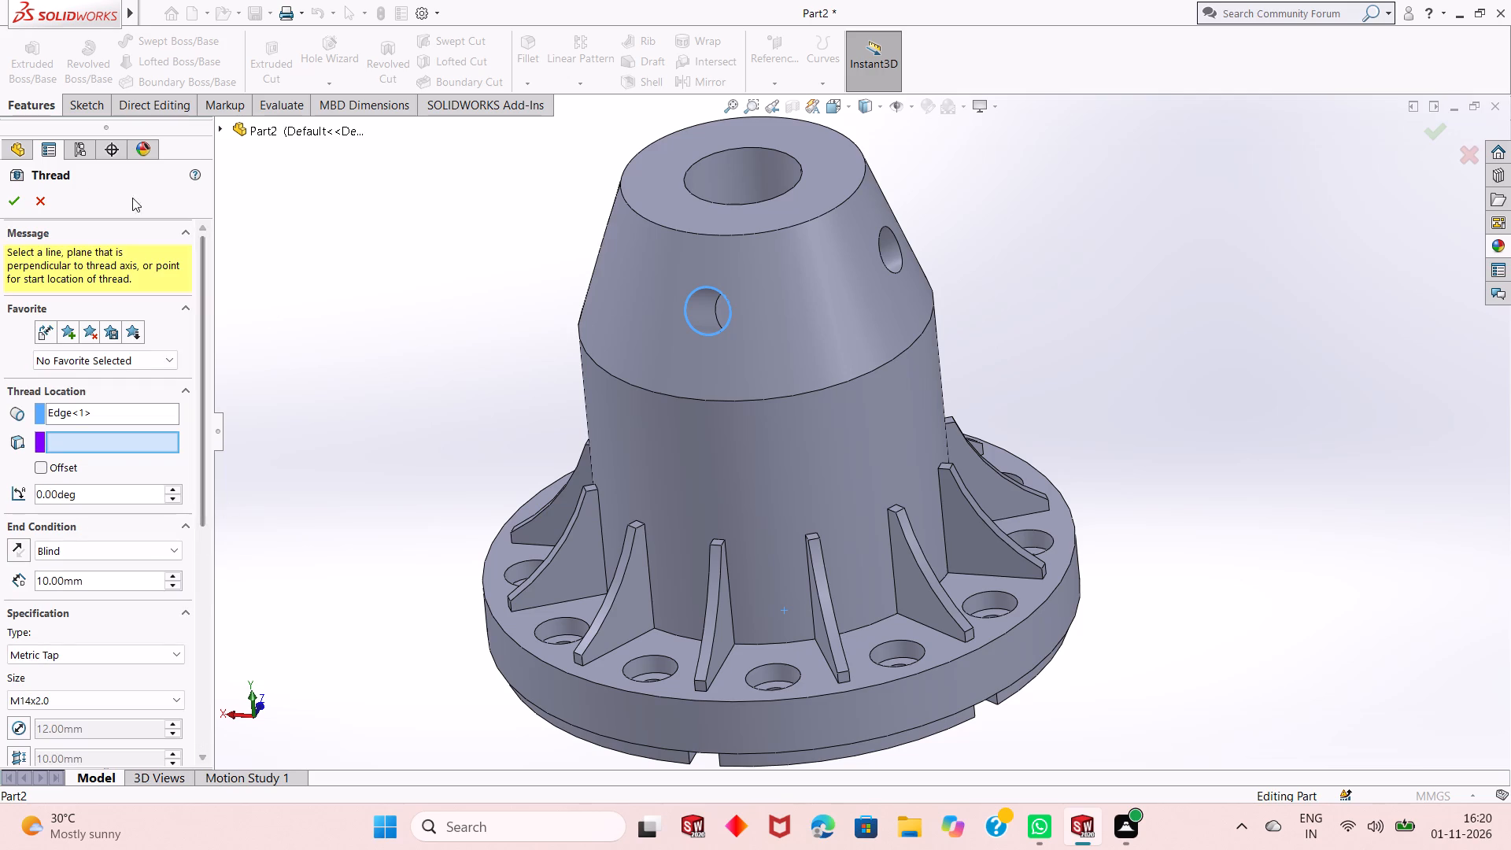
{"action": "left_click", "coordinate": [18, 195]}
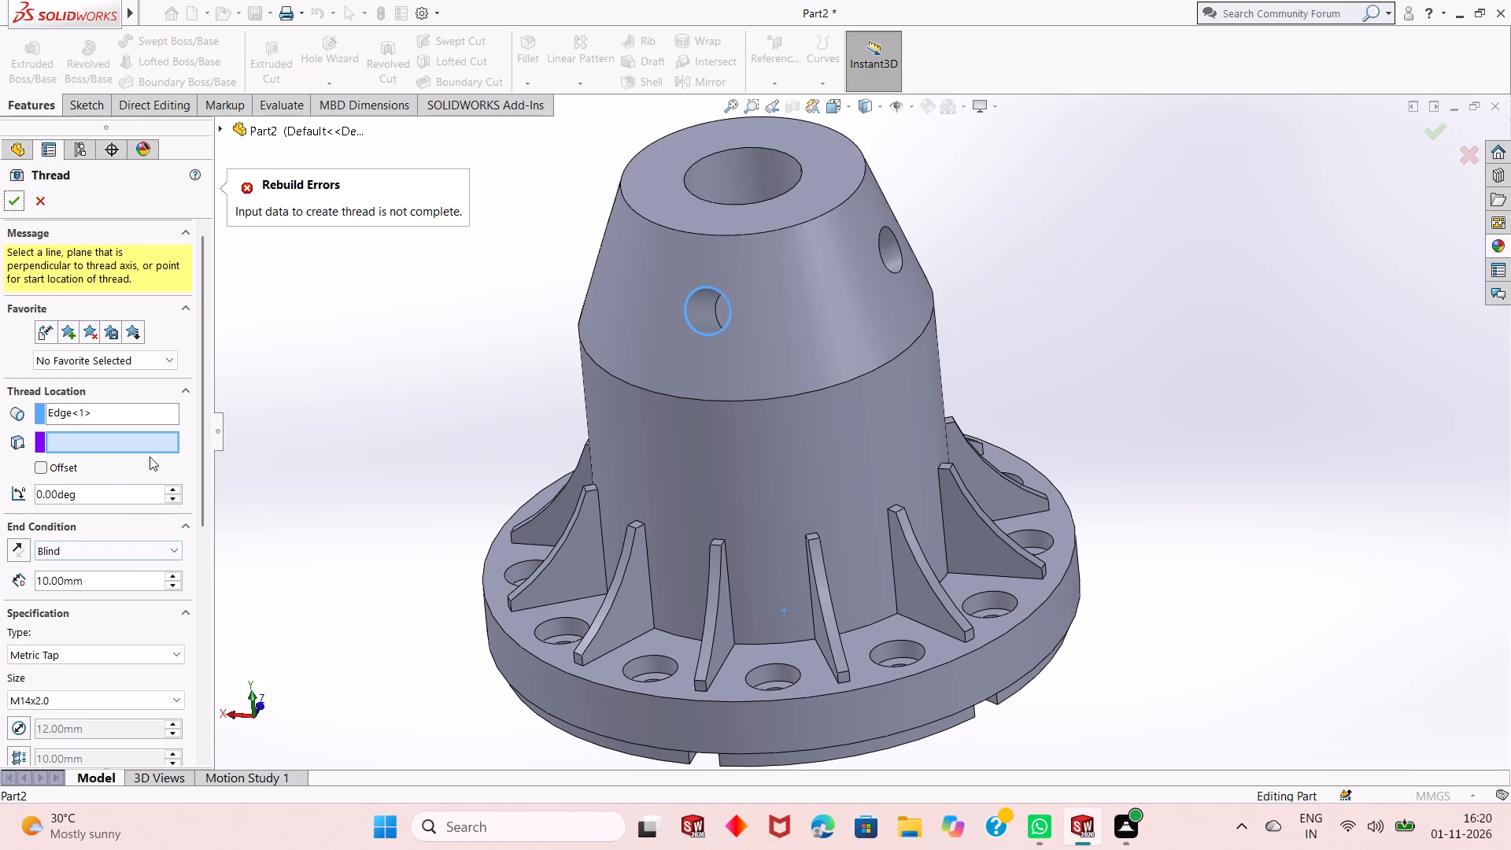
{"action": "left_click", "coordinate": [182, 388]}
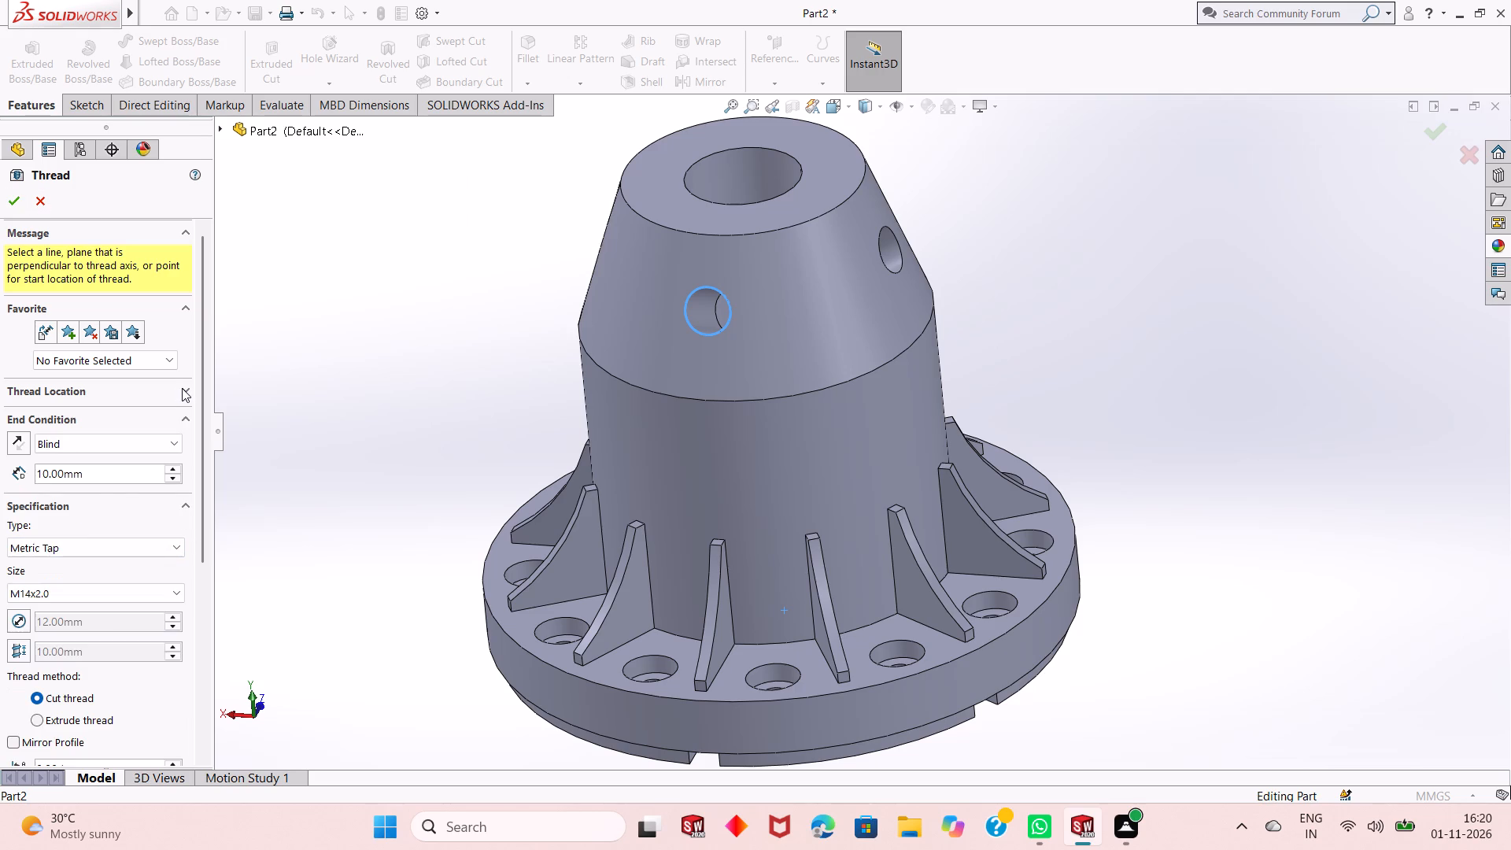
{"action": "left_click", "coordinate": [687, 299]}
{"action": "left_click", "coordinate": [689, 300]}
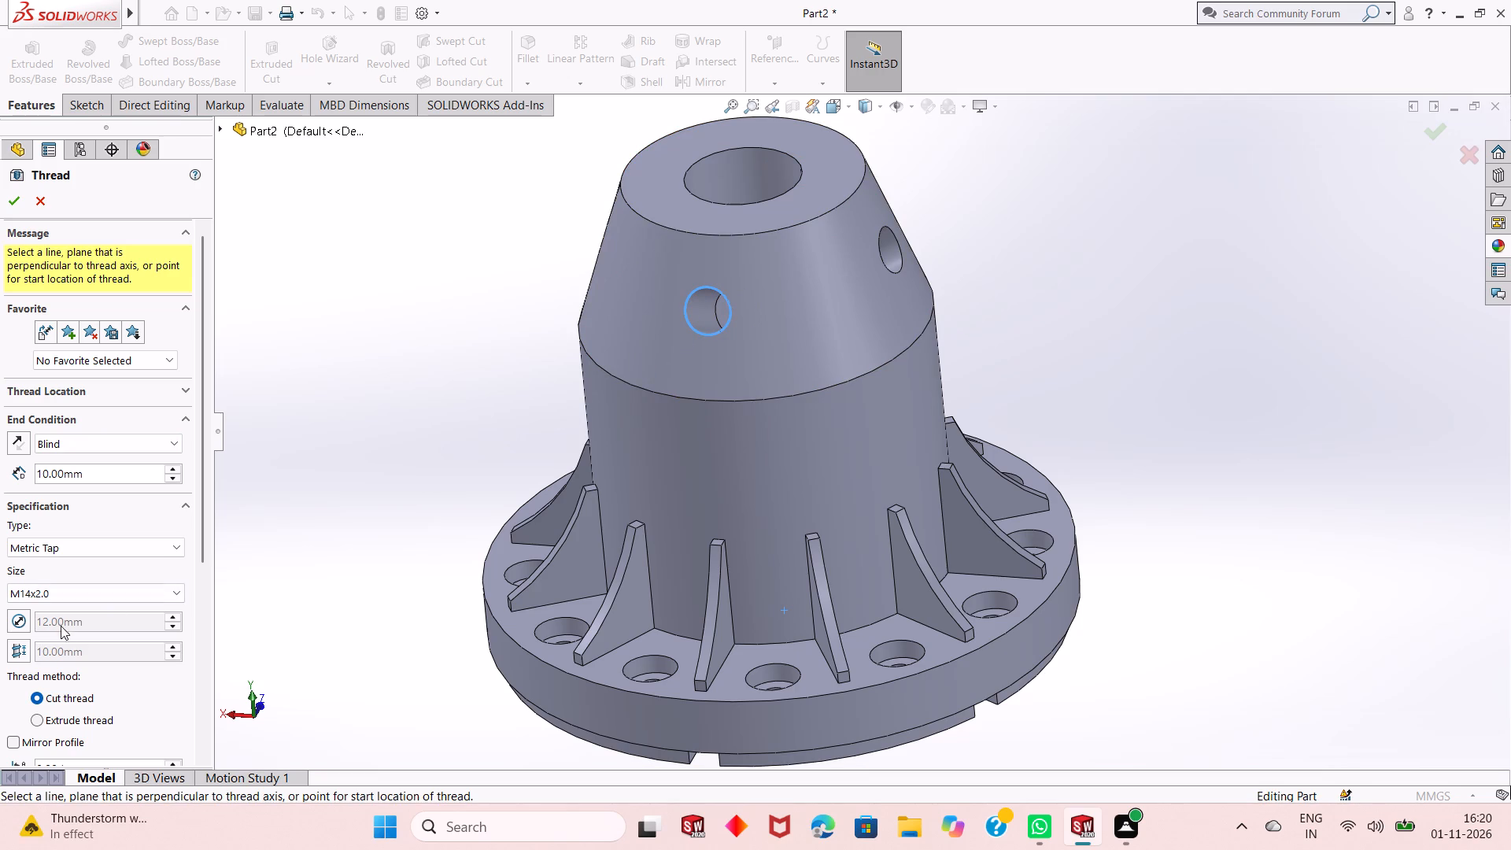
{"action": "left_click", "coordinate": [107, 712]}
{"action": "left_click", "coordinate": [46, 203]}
Show Sketch13, the construction sketch used to locate the angled hole's plane.
{"action": "middle_click_drag", "start_coordinate": [379, 452], "coordinate": [441, 432]}
{"action": "middle_click_drag", "start_coordinate": [427, 381], "coordinate": [337, 324]}
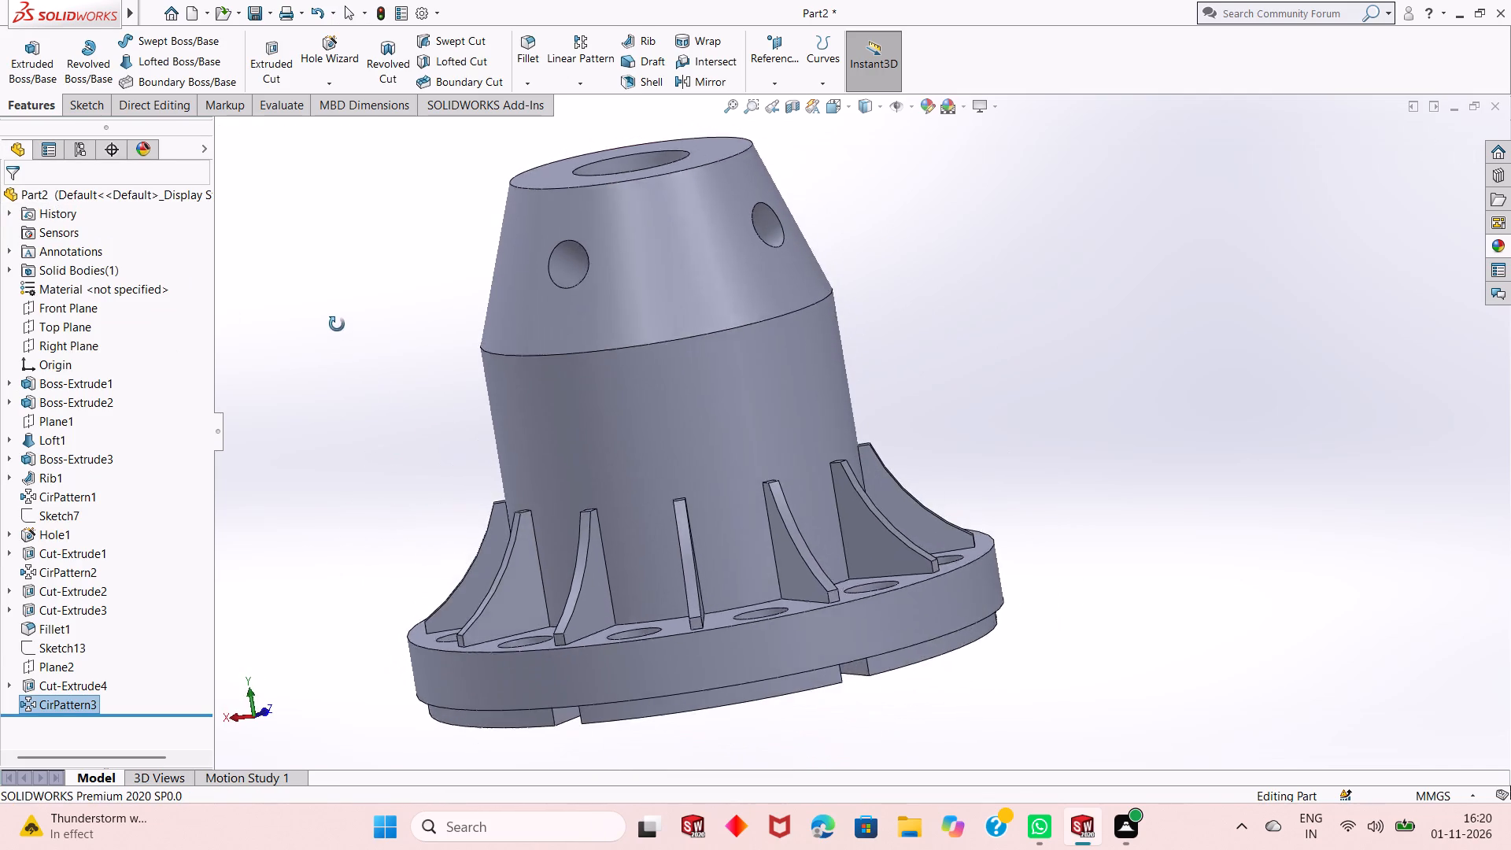
{"action": "middle_click_drag", "start_coordinate": [337, 324], "coordinate": [372, 412]}
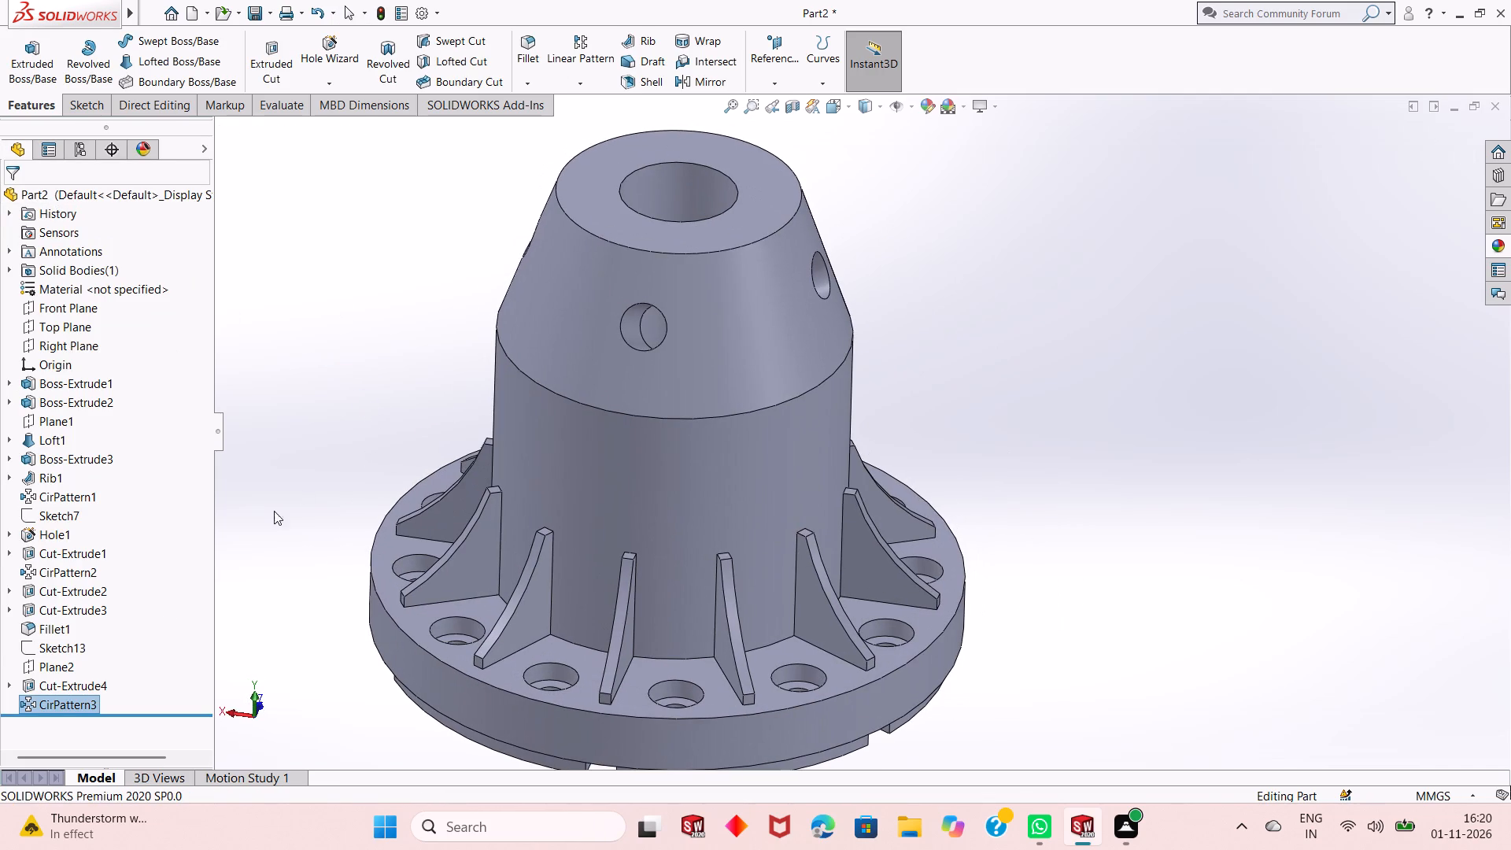
{"action": "left_click", "coordinate": [68, 644]}
{"action": "left_click", "coordinate": [79, 622]}
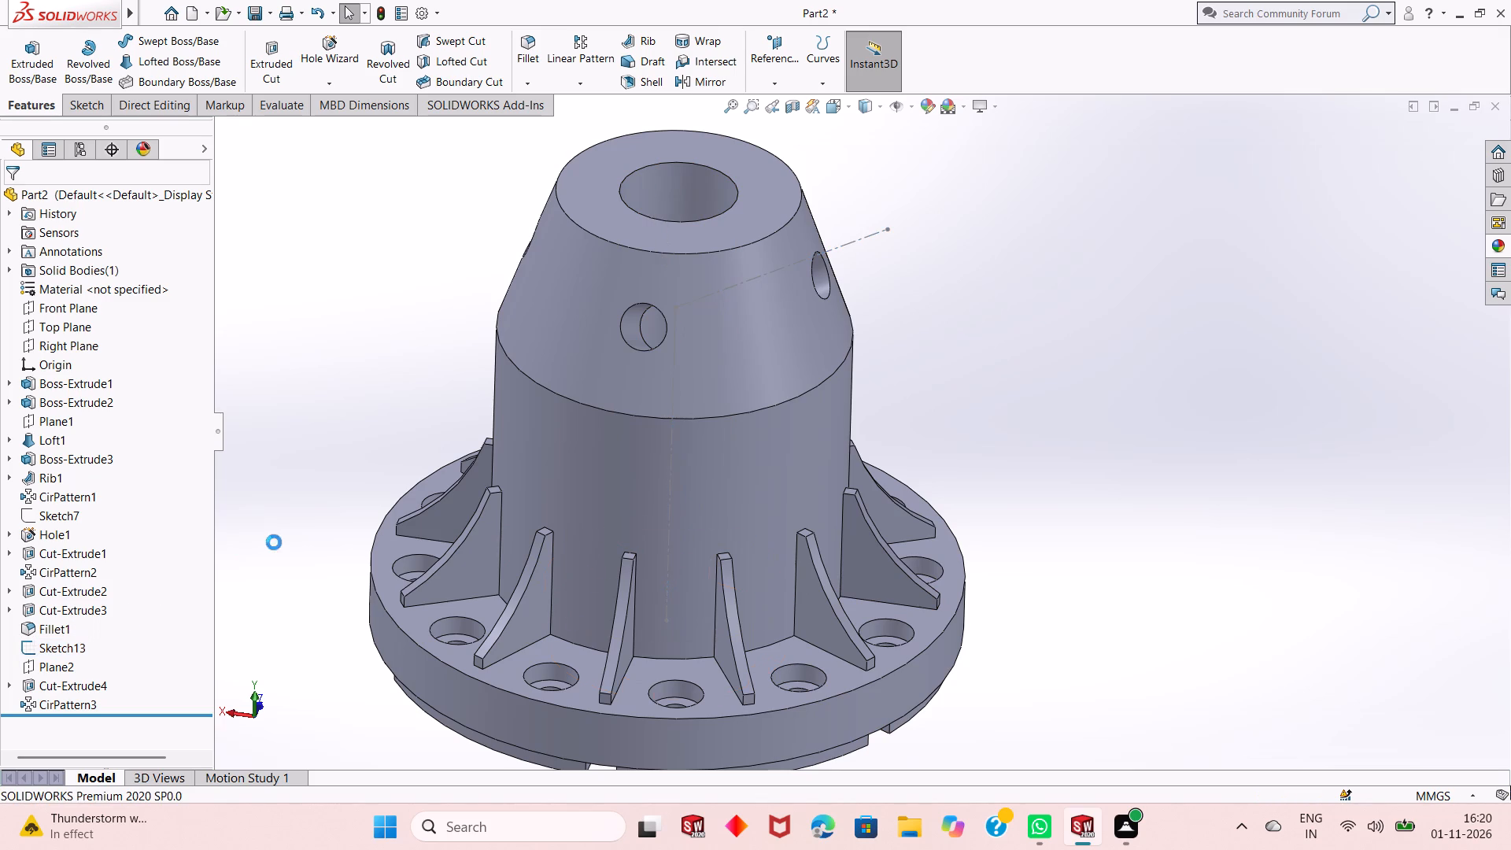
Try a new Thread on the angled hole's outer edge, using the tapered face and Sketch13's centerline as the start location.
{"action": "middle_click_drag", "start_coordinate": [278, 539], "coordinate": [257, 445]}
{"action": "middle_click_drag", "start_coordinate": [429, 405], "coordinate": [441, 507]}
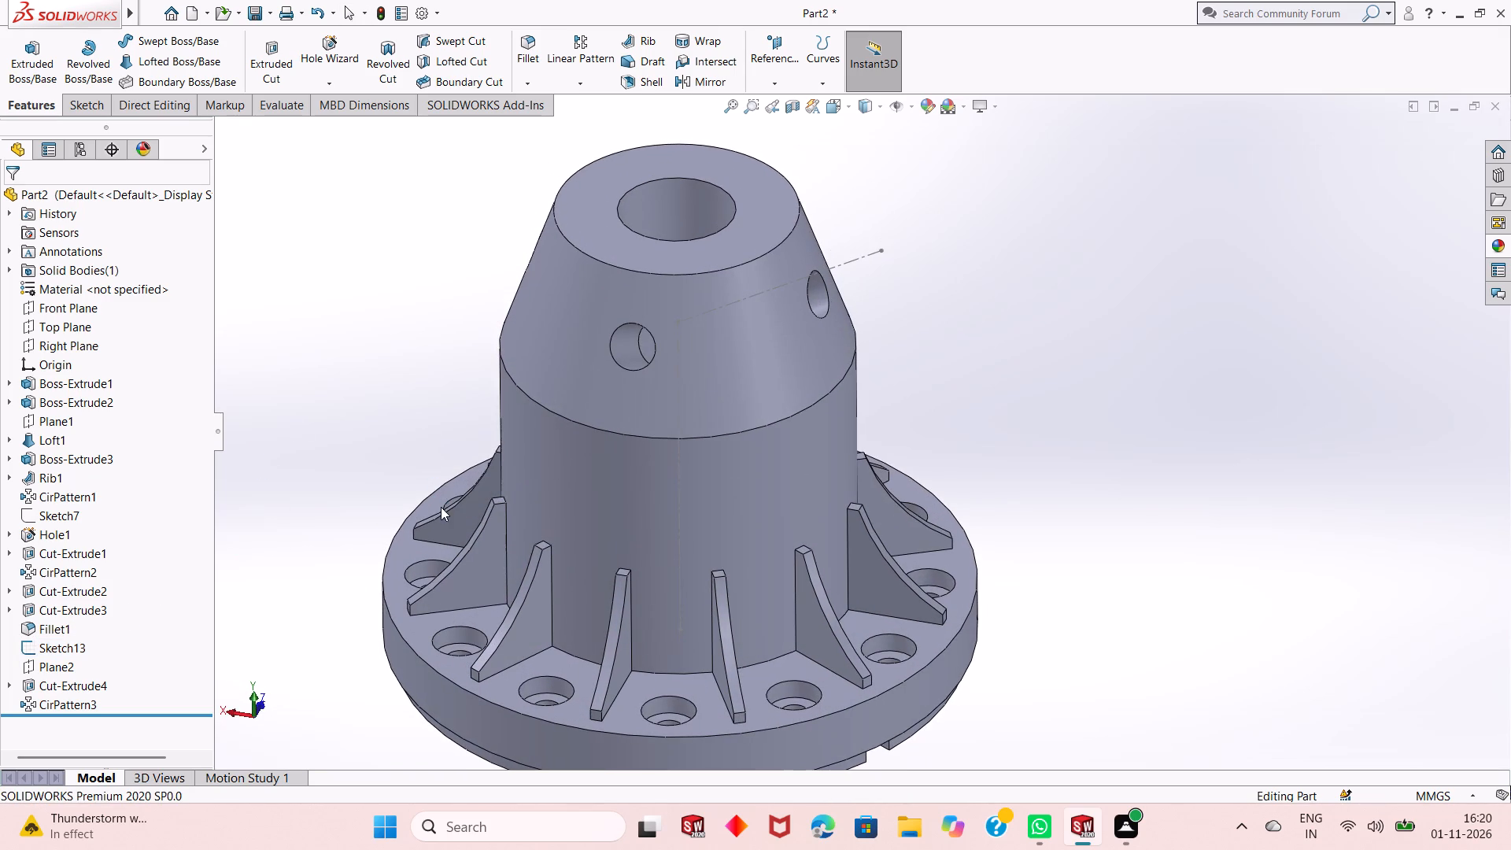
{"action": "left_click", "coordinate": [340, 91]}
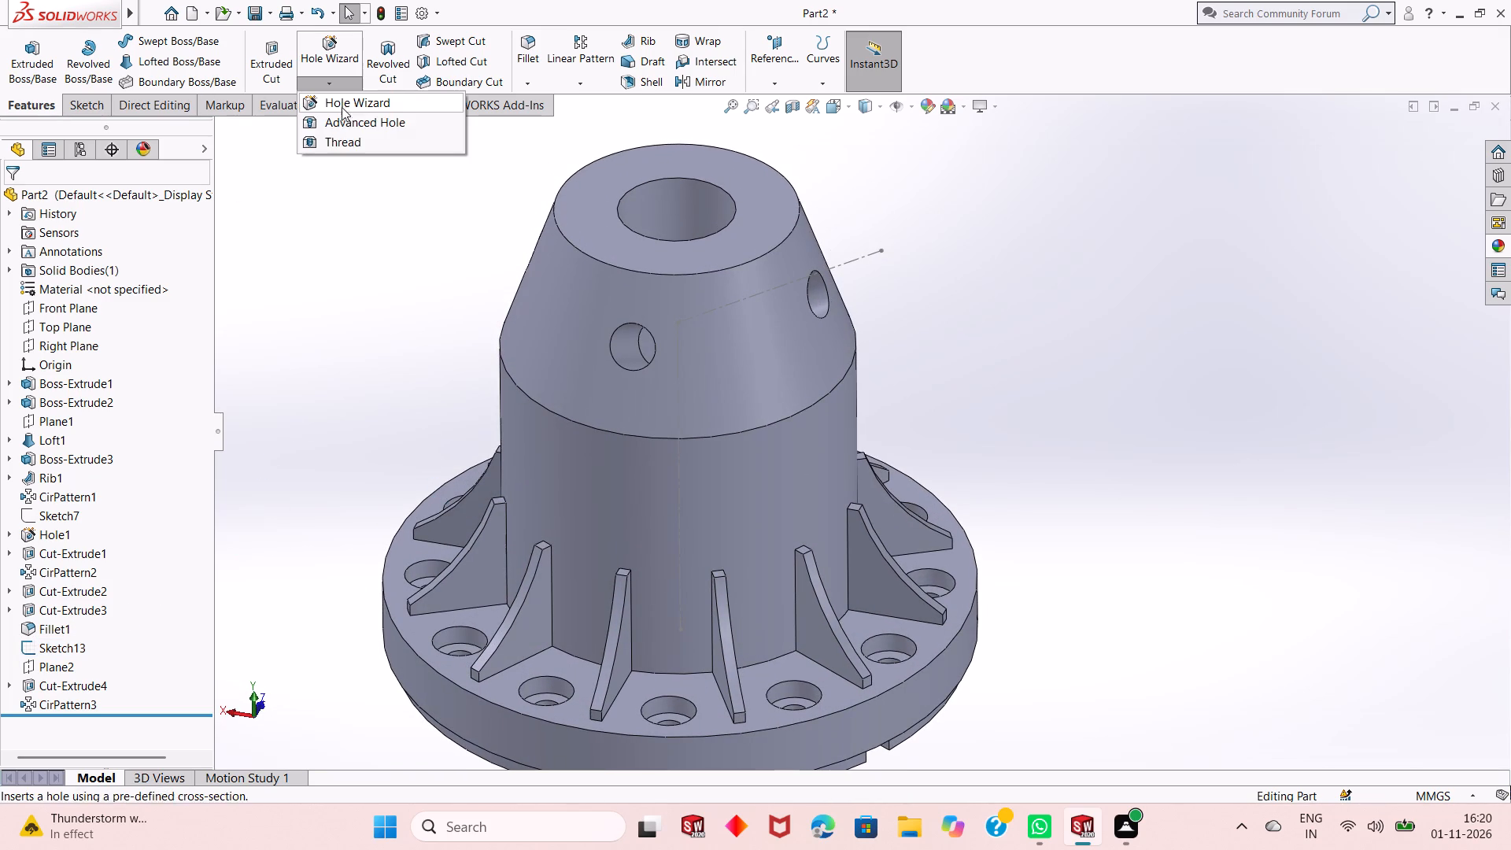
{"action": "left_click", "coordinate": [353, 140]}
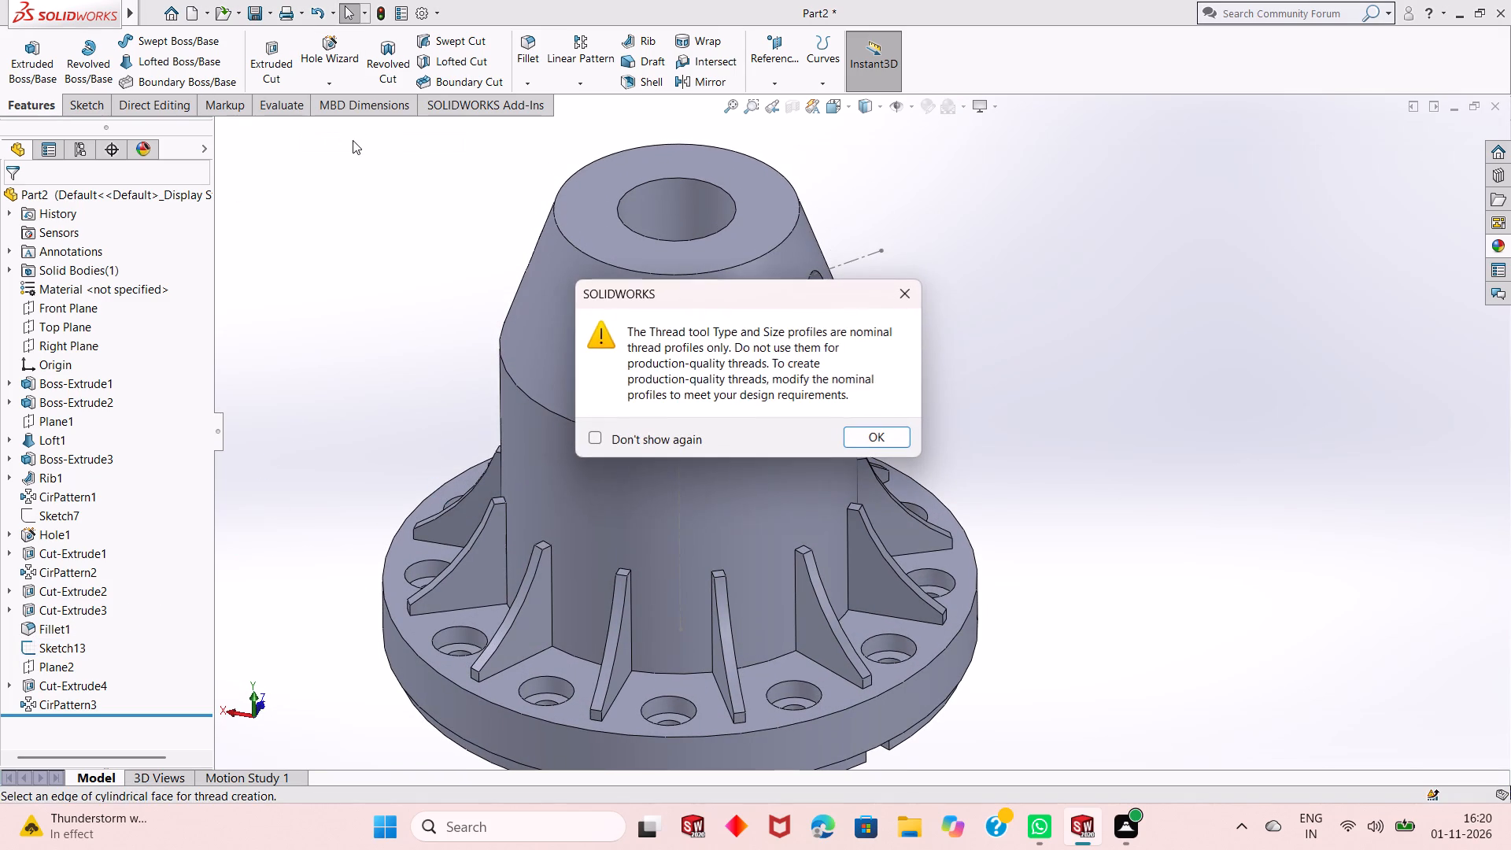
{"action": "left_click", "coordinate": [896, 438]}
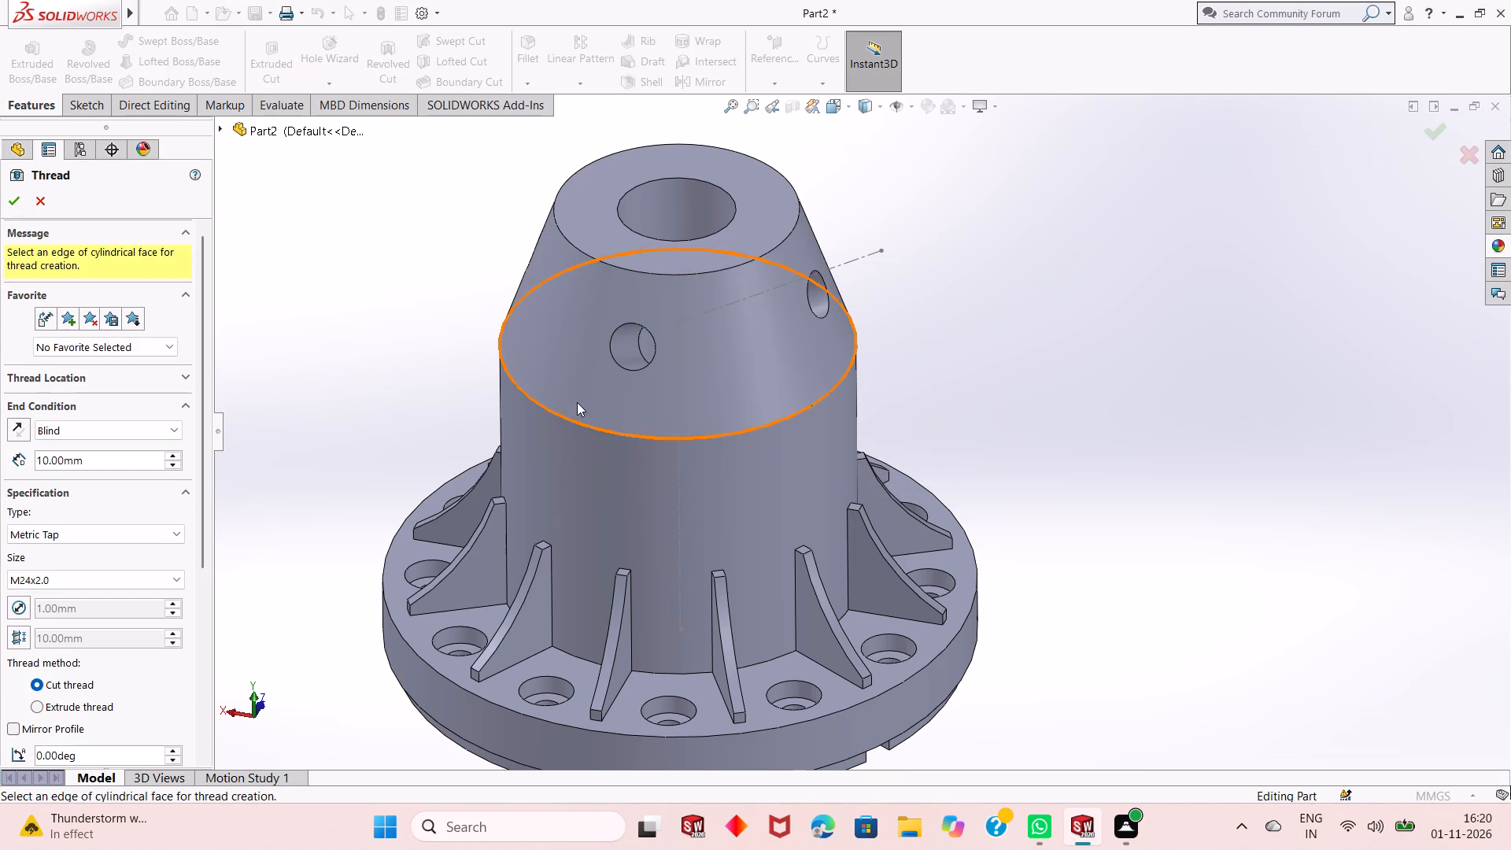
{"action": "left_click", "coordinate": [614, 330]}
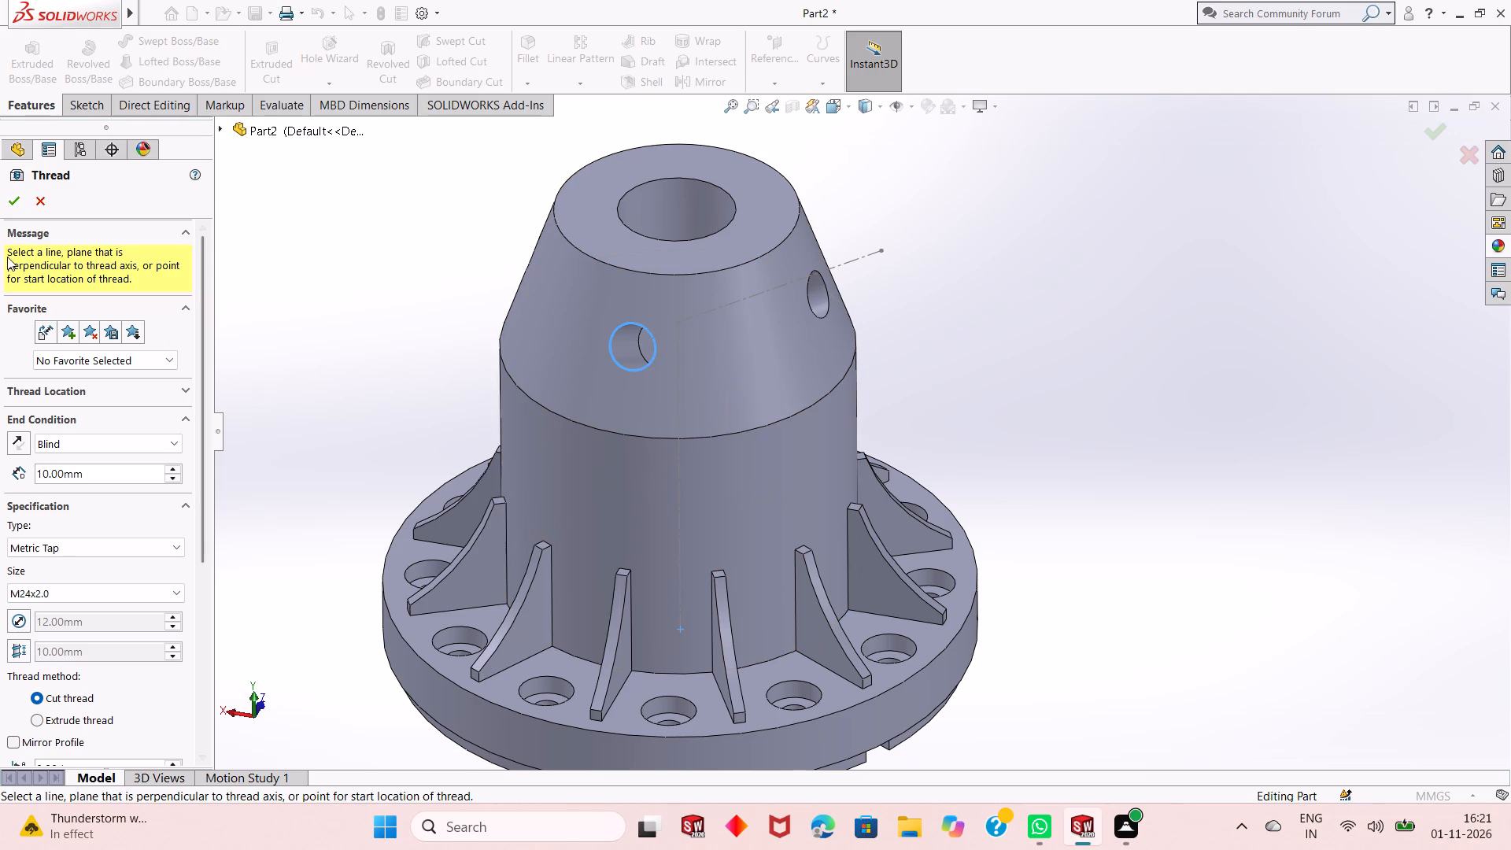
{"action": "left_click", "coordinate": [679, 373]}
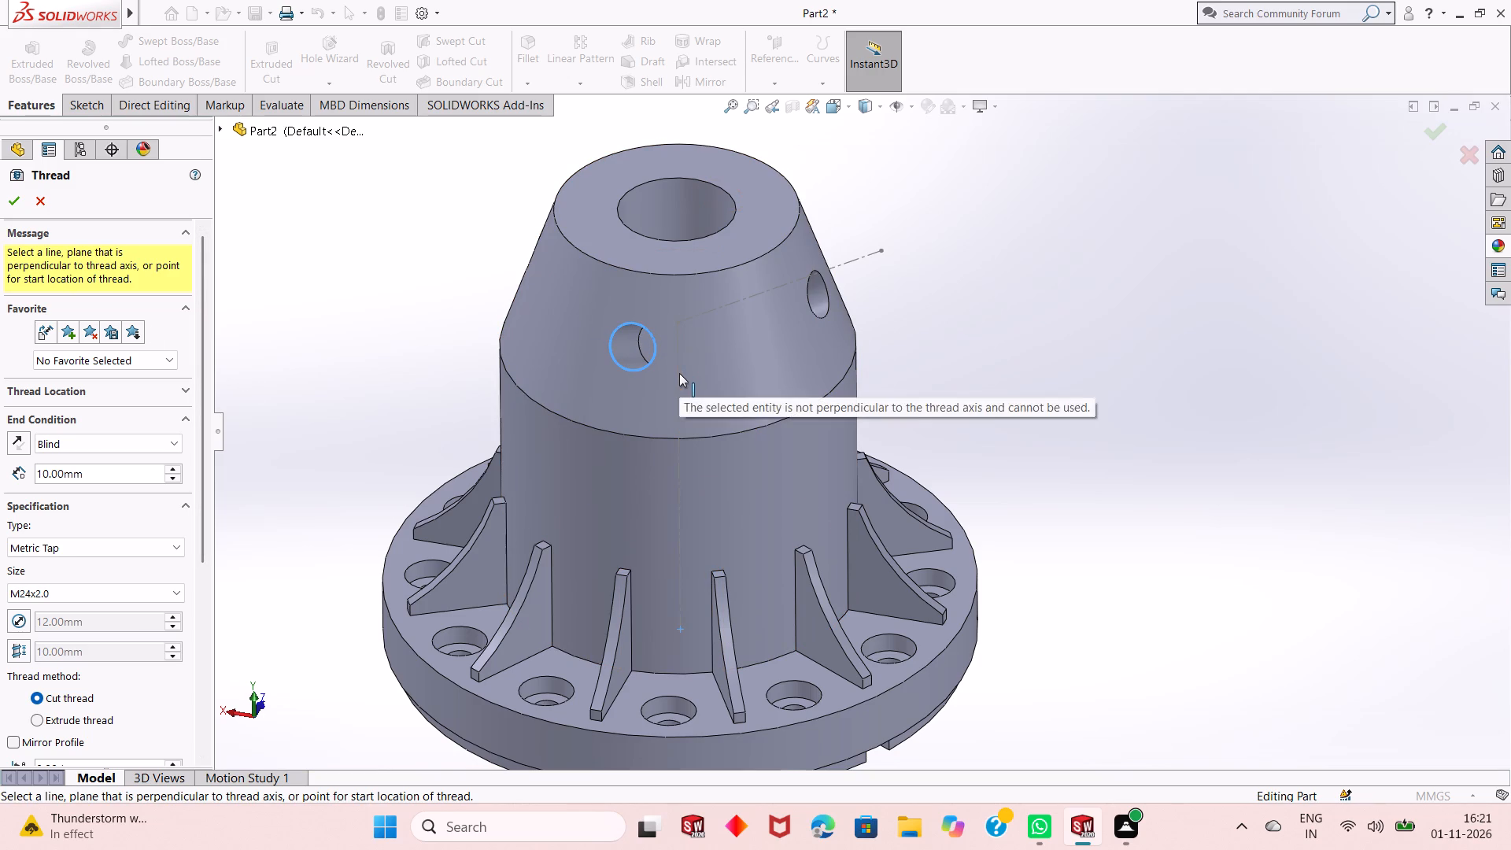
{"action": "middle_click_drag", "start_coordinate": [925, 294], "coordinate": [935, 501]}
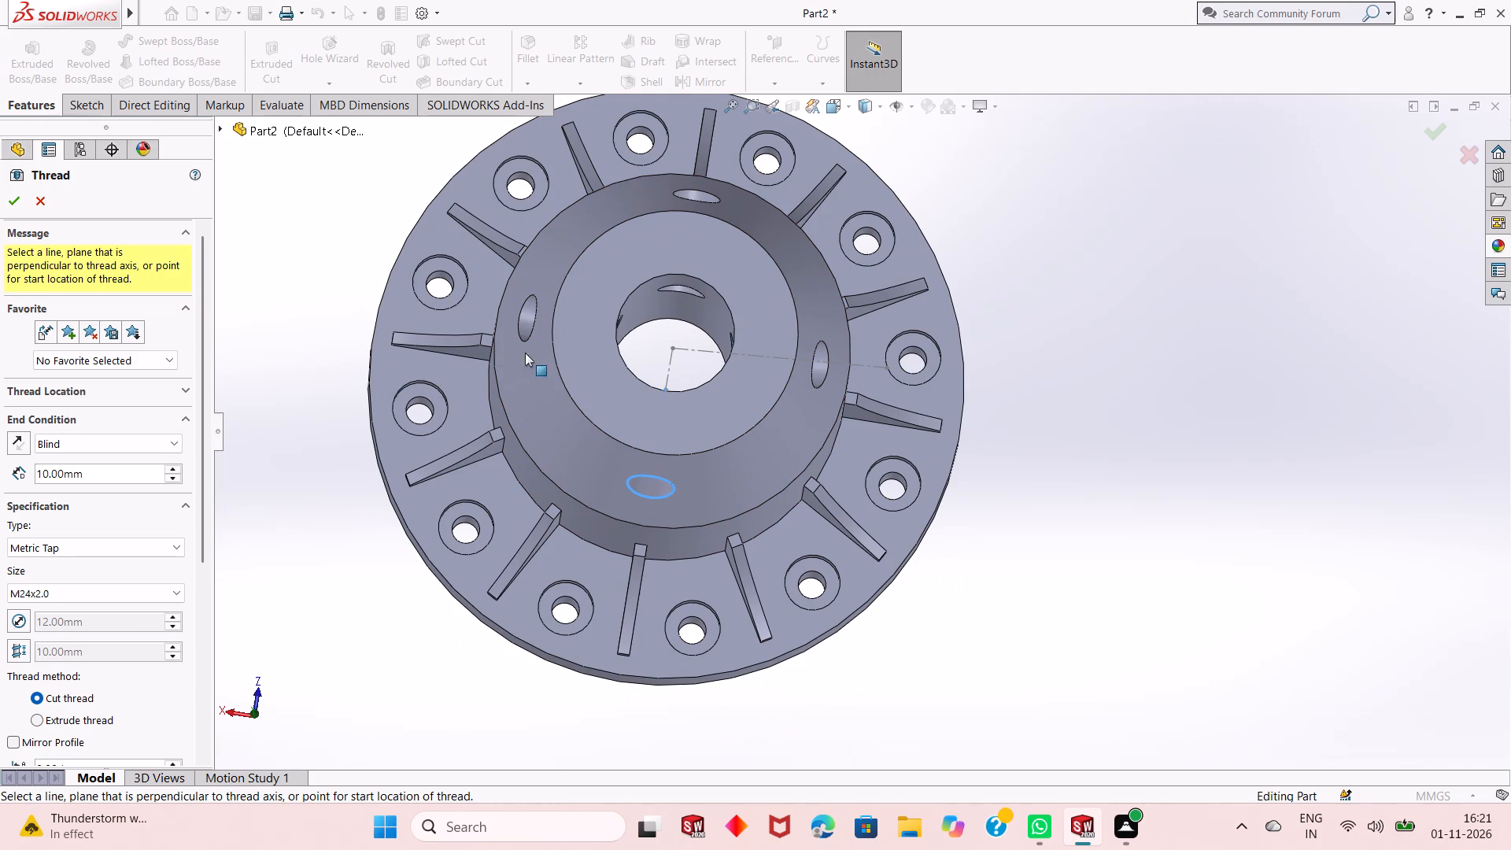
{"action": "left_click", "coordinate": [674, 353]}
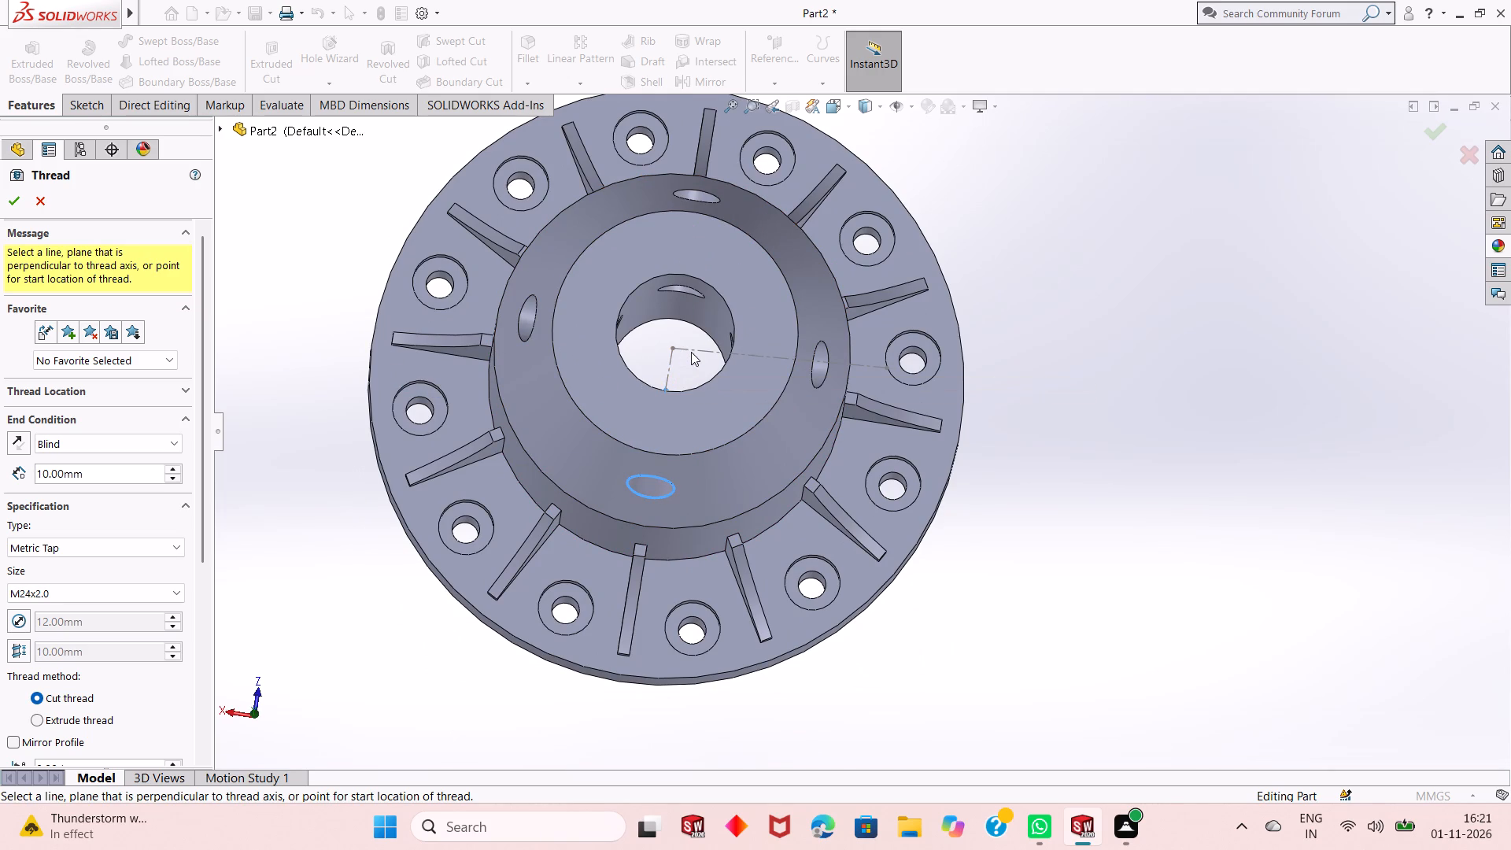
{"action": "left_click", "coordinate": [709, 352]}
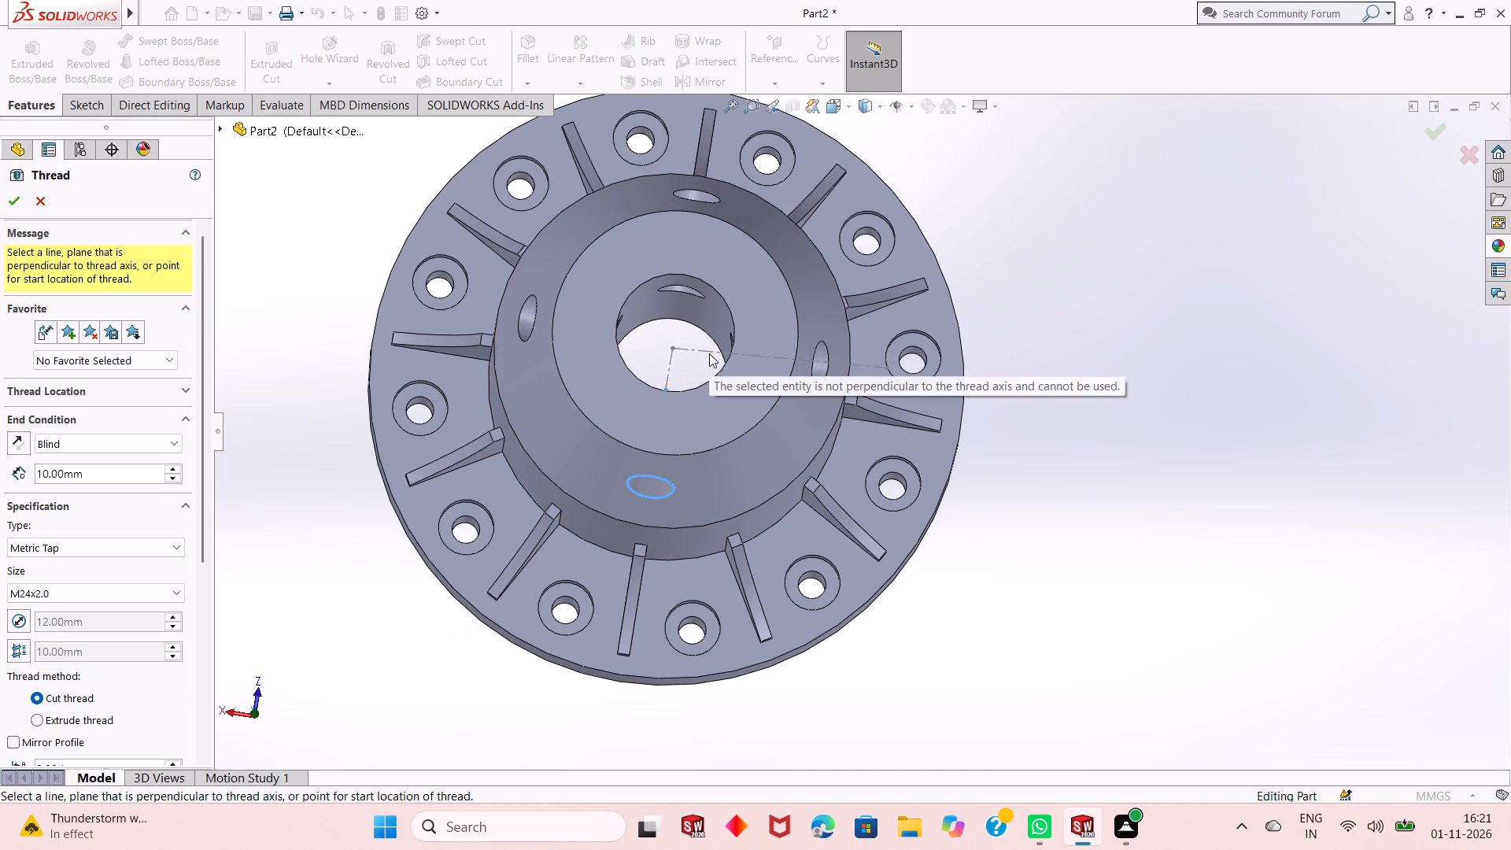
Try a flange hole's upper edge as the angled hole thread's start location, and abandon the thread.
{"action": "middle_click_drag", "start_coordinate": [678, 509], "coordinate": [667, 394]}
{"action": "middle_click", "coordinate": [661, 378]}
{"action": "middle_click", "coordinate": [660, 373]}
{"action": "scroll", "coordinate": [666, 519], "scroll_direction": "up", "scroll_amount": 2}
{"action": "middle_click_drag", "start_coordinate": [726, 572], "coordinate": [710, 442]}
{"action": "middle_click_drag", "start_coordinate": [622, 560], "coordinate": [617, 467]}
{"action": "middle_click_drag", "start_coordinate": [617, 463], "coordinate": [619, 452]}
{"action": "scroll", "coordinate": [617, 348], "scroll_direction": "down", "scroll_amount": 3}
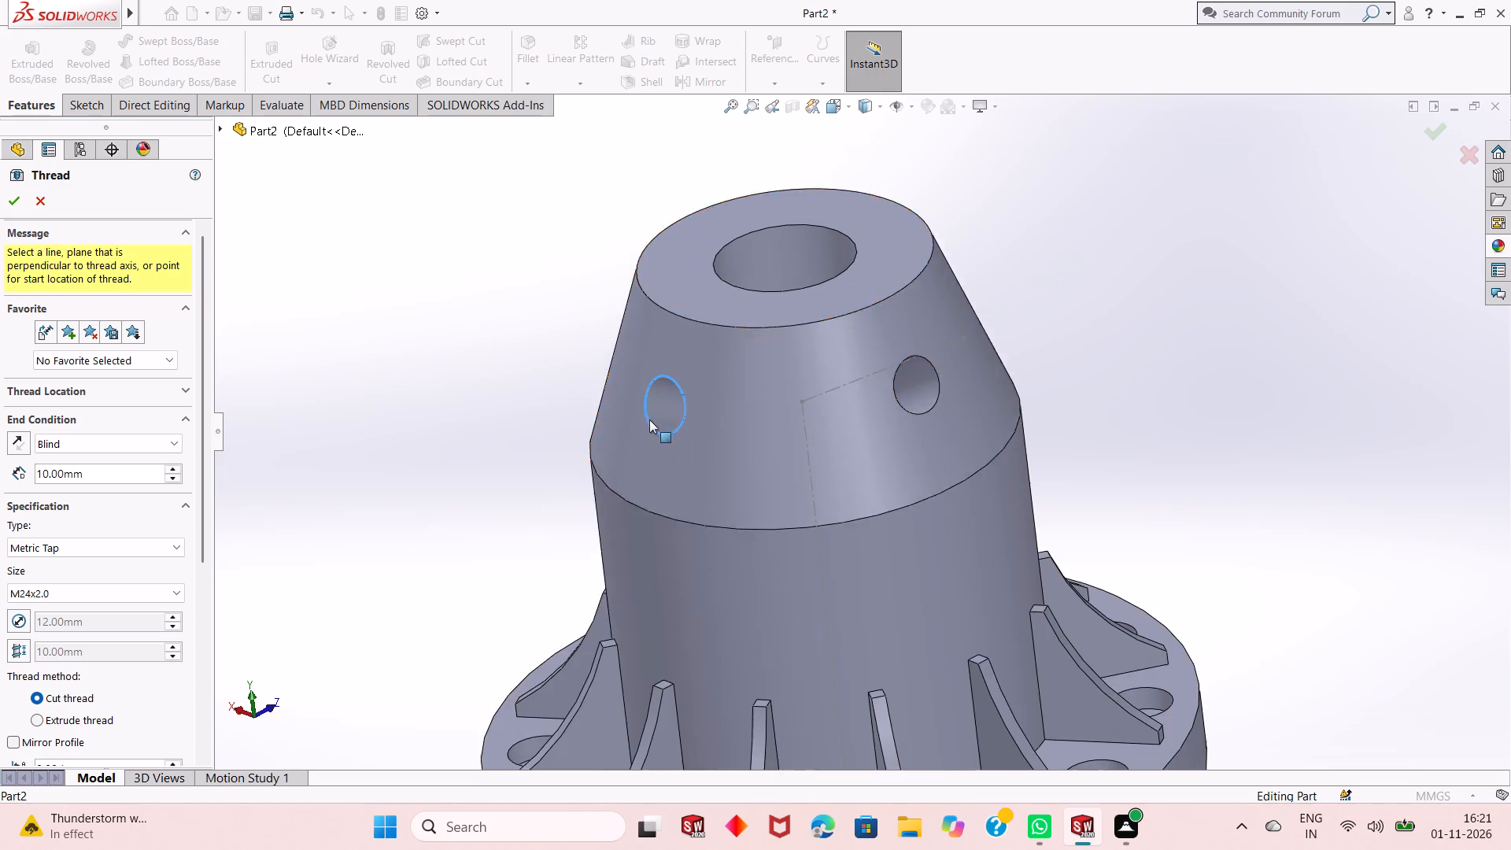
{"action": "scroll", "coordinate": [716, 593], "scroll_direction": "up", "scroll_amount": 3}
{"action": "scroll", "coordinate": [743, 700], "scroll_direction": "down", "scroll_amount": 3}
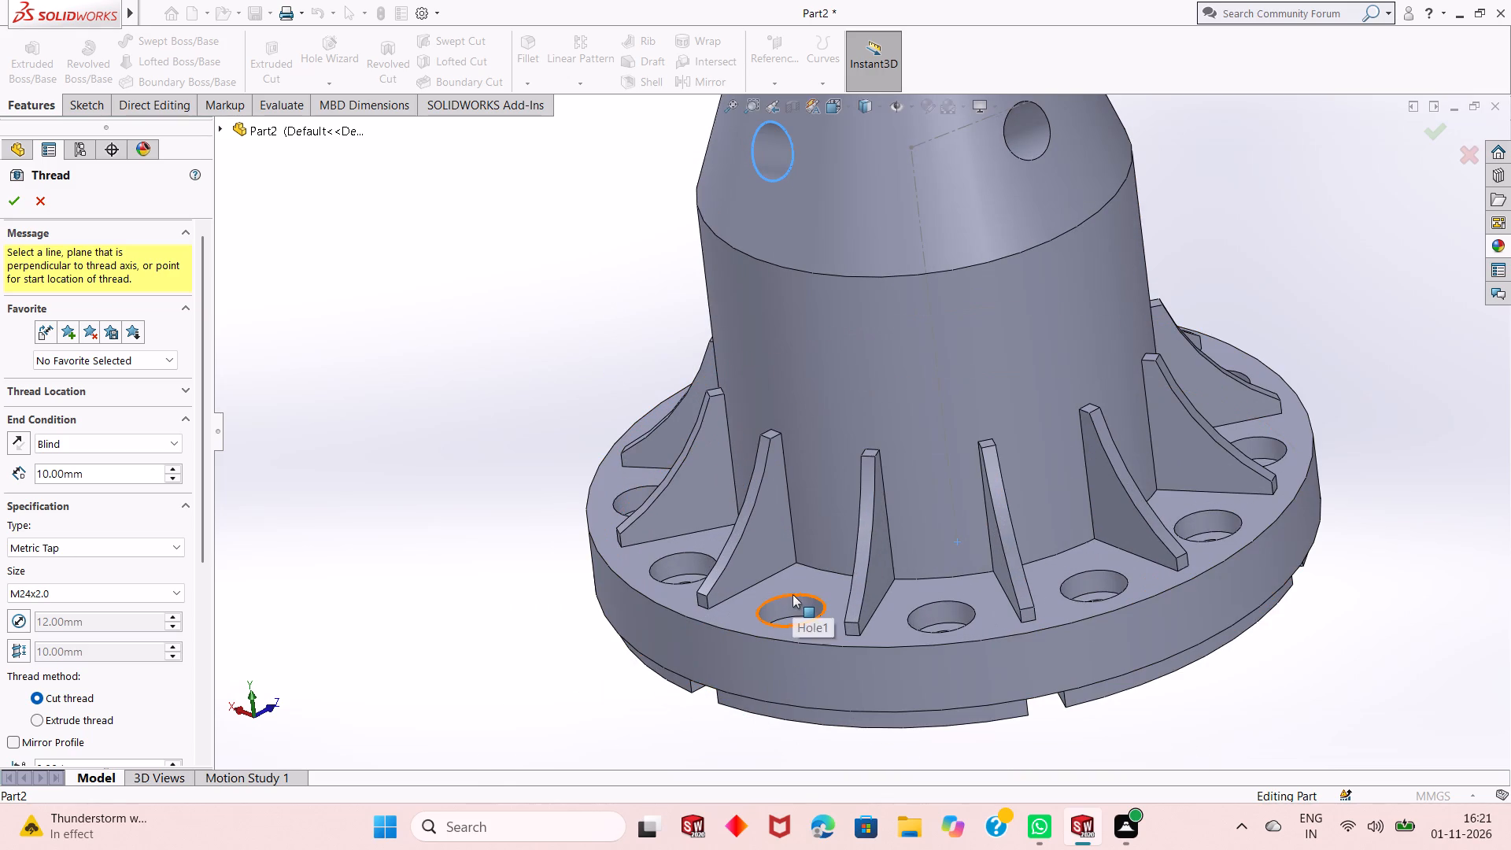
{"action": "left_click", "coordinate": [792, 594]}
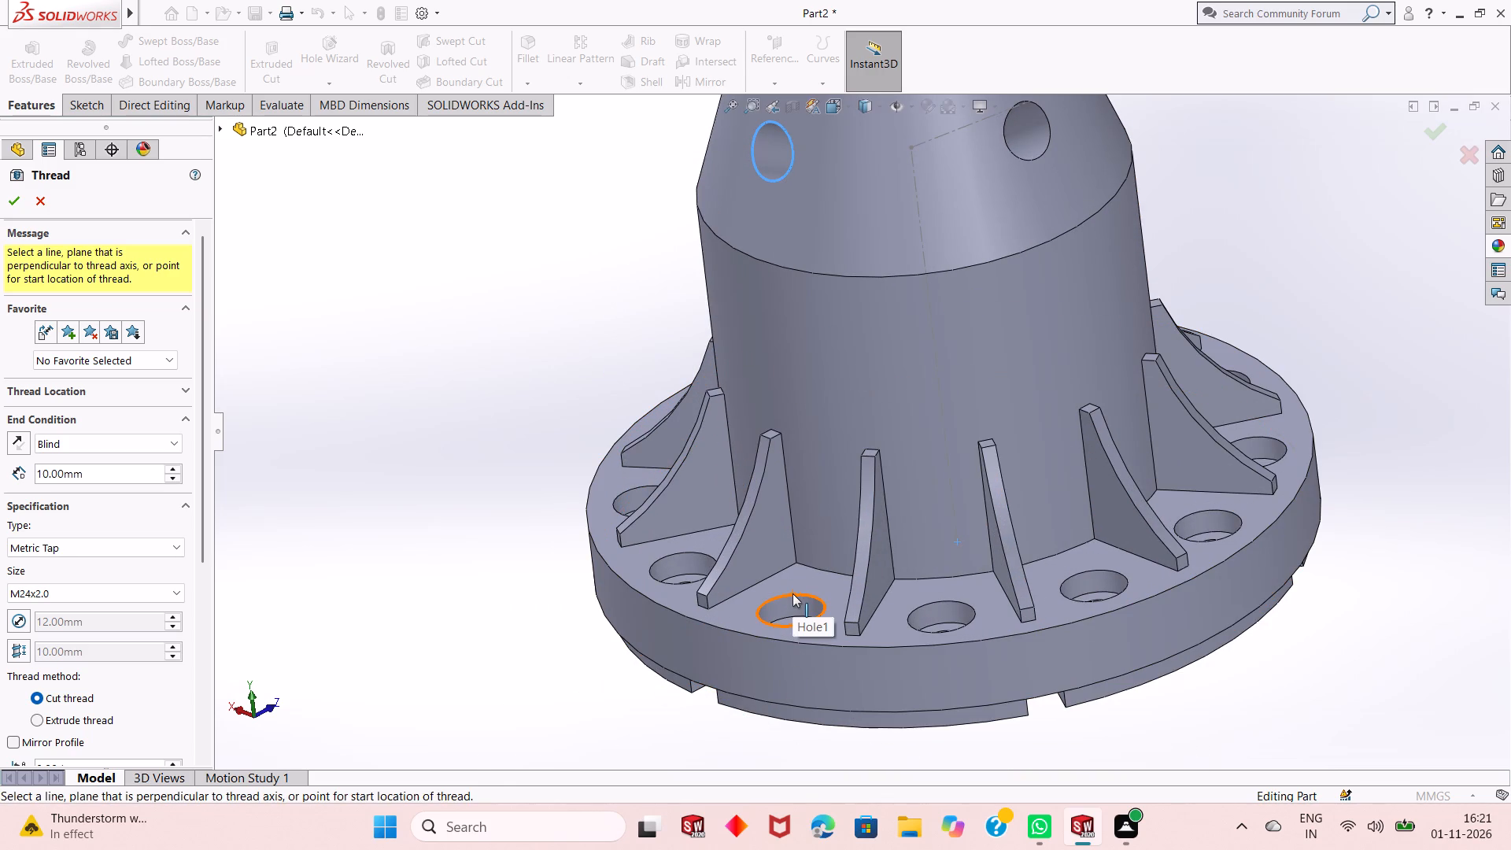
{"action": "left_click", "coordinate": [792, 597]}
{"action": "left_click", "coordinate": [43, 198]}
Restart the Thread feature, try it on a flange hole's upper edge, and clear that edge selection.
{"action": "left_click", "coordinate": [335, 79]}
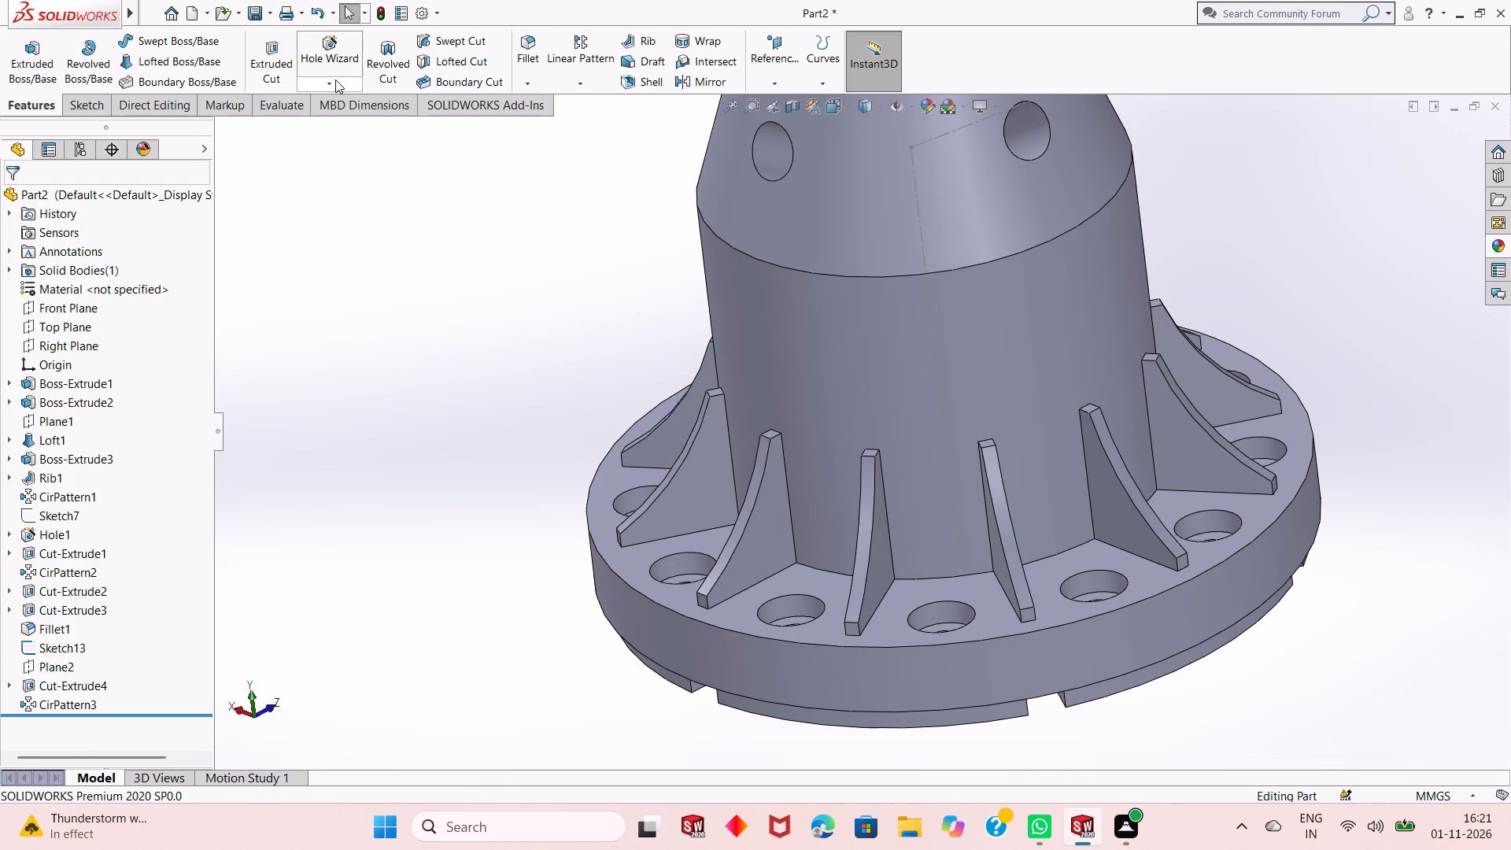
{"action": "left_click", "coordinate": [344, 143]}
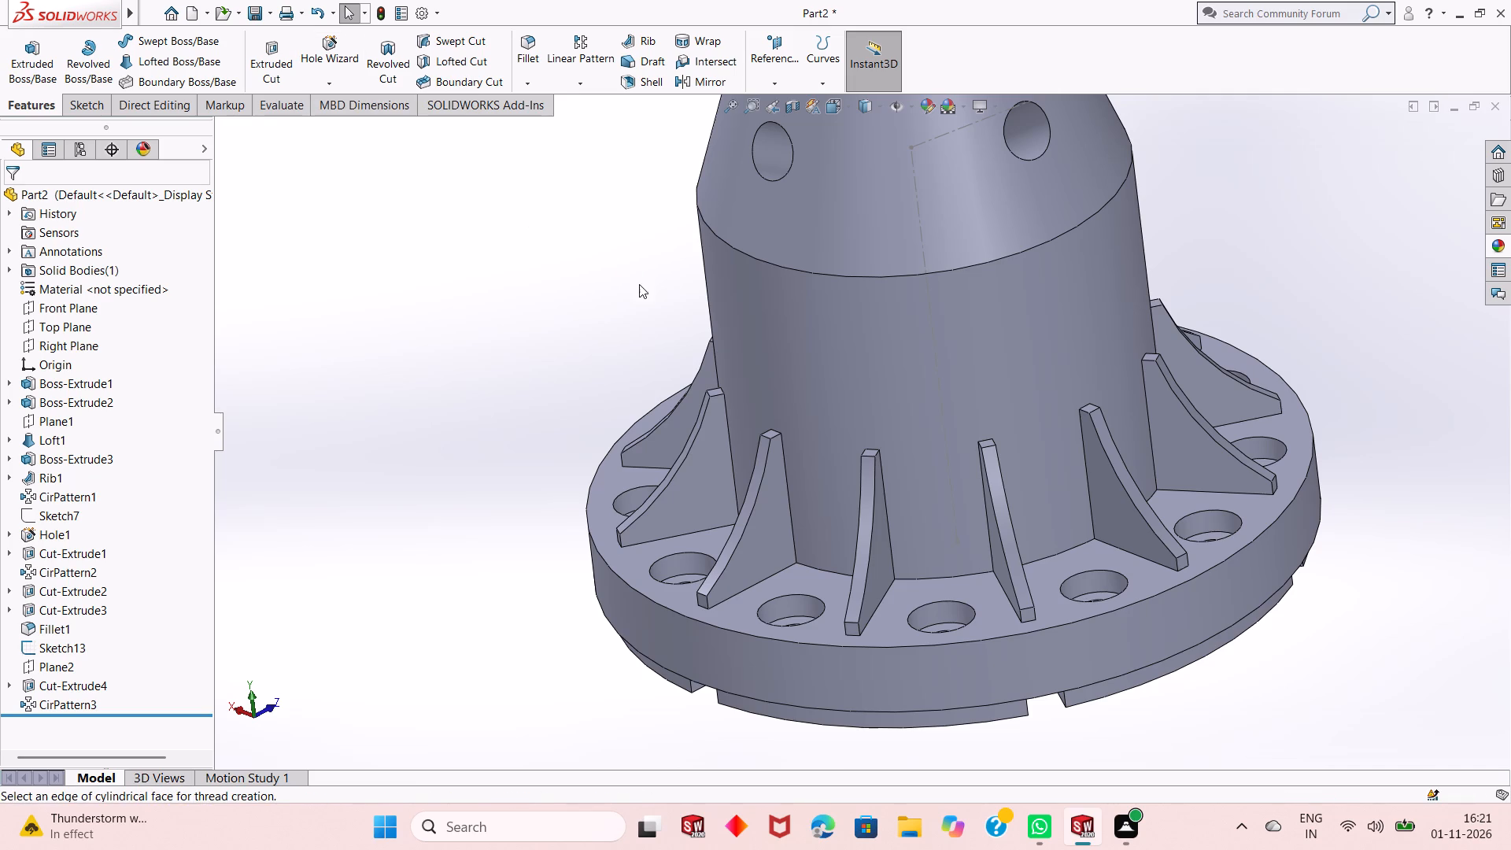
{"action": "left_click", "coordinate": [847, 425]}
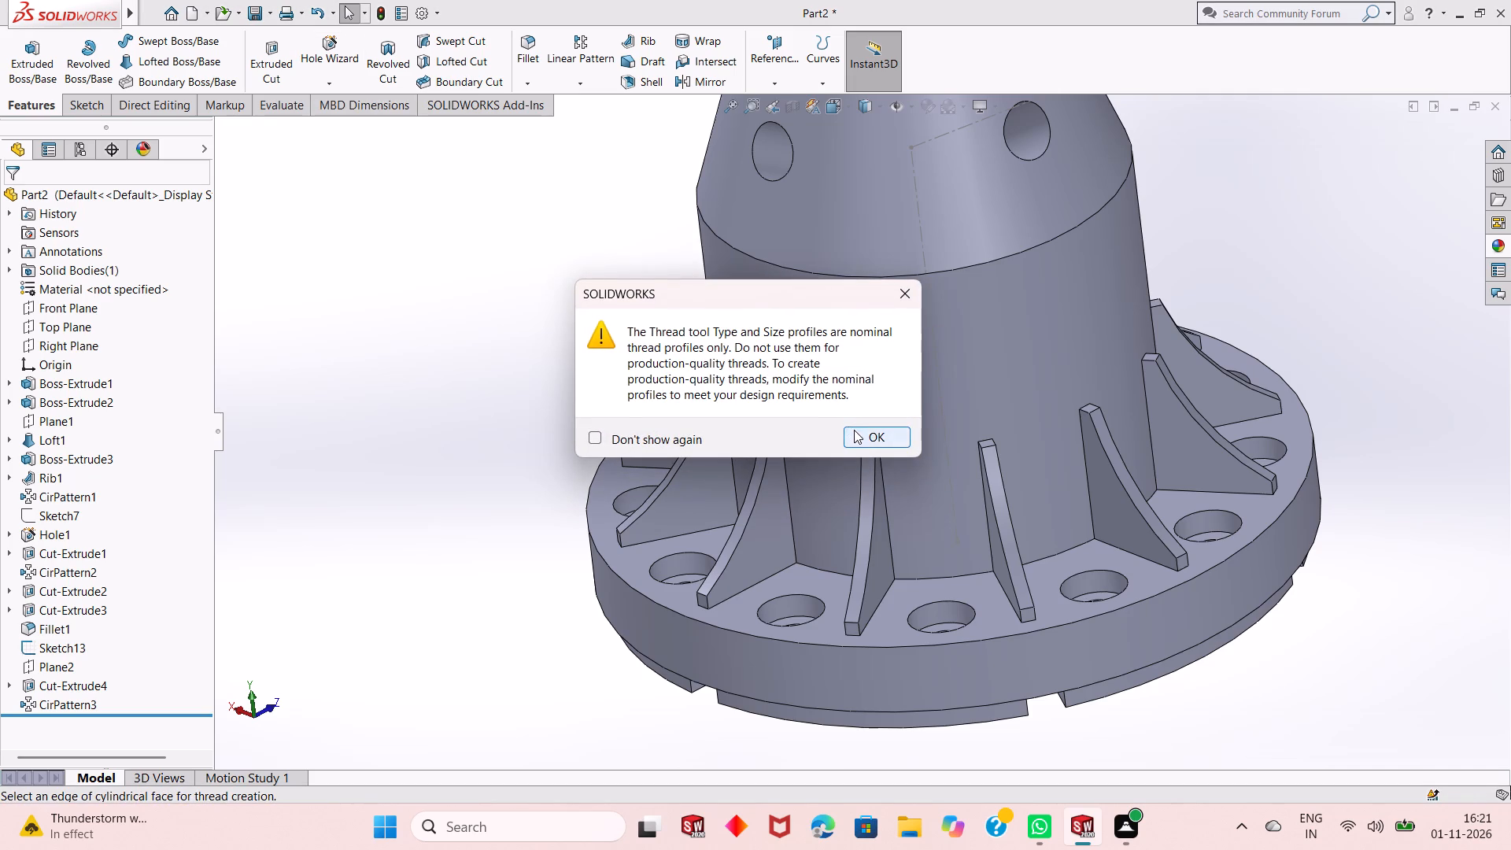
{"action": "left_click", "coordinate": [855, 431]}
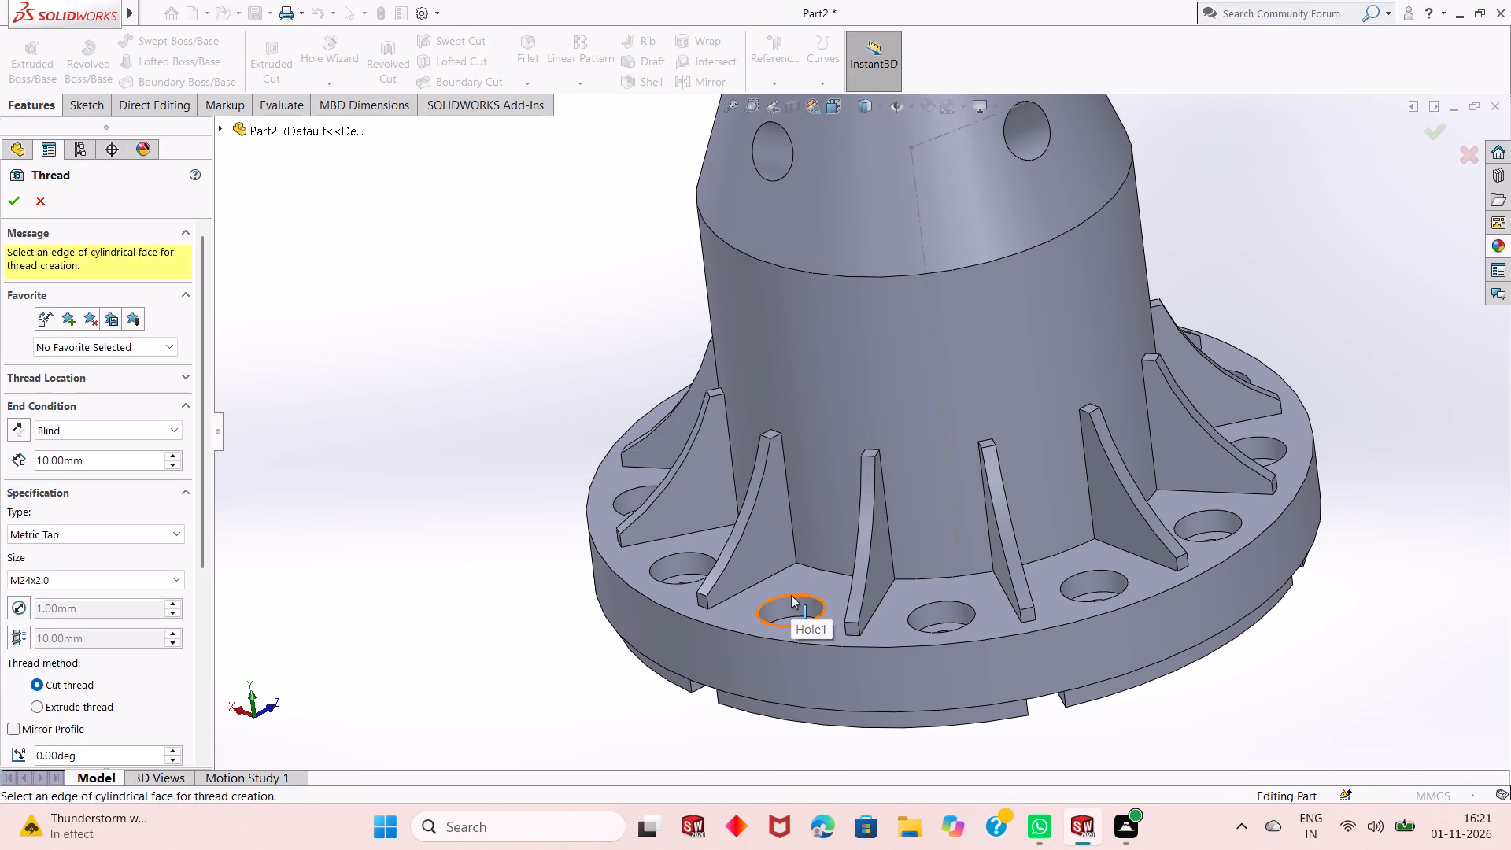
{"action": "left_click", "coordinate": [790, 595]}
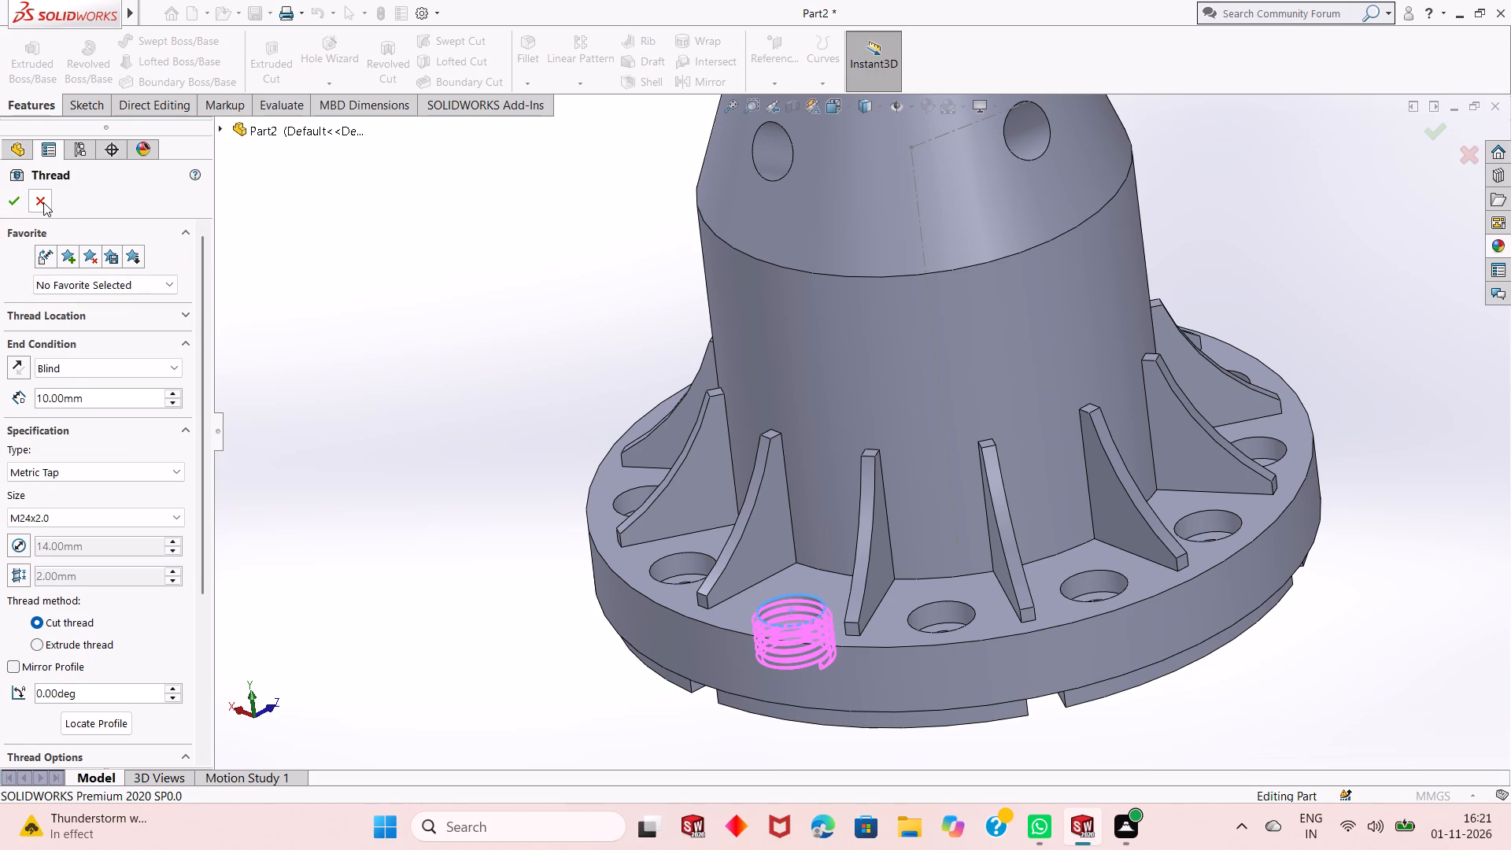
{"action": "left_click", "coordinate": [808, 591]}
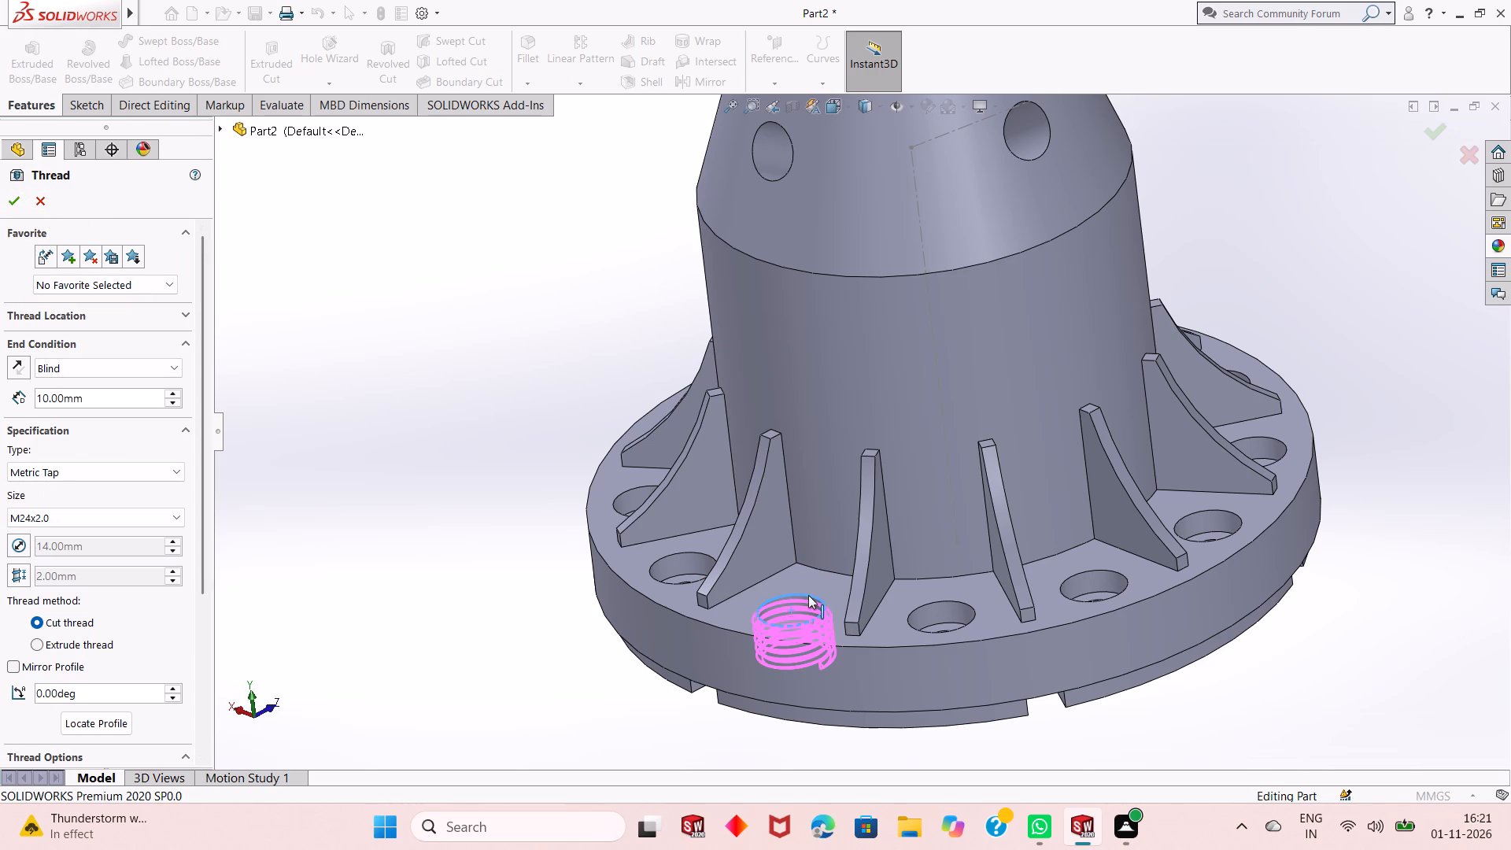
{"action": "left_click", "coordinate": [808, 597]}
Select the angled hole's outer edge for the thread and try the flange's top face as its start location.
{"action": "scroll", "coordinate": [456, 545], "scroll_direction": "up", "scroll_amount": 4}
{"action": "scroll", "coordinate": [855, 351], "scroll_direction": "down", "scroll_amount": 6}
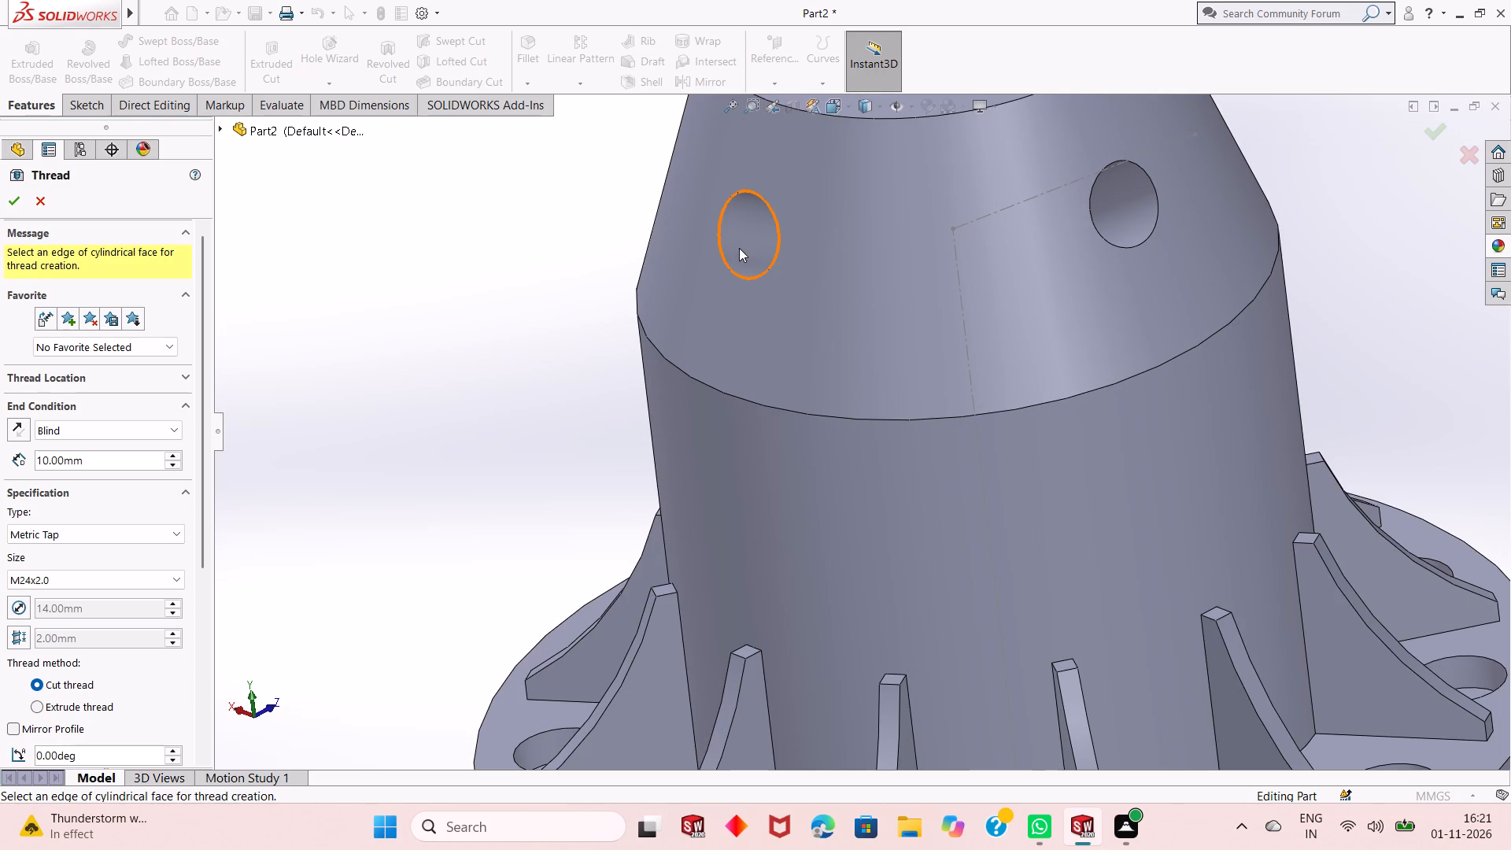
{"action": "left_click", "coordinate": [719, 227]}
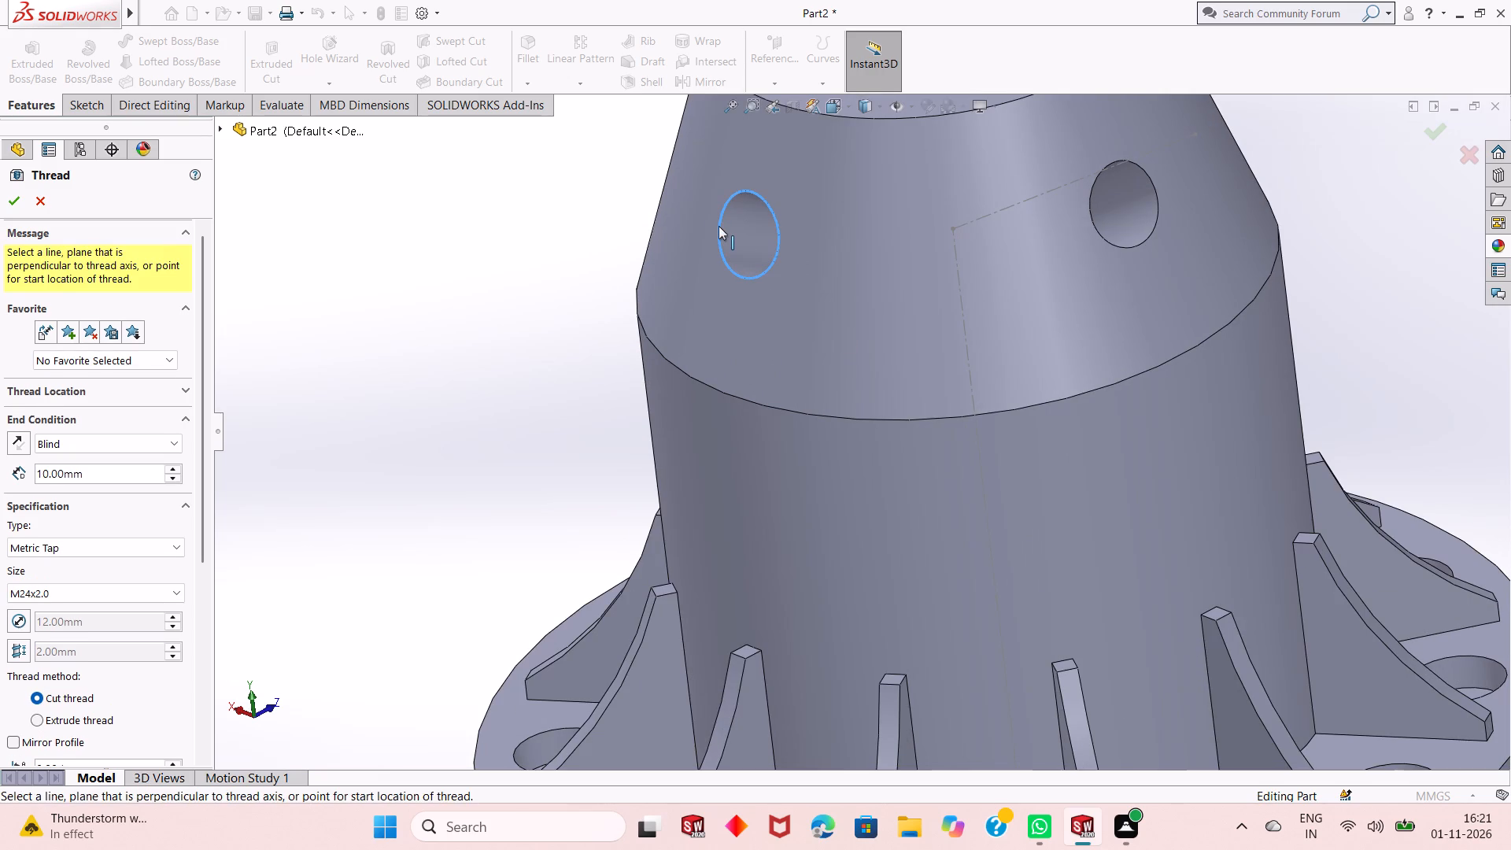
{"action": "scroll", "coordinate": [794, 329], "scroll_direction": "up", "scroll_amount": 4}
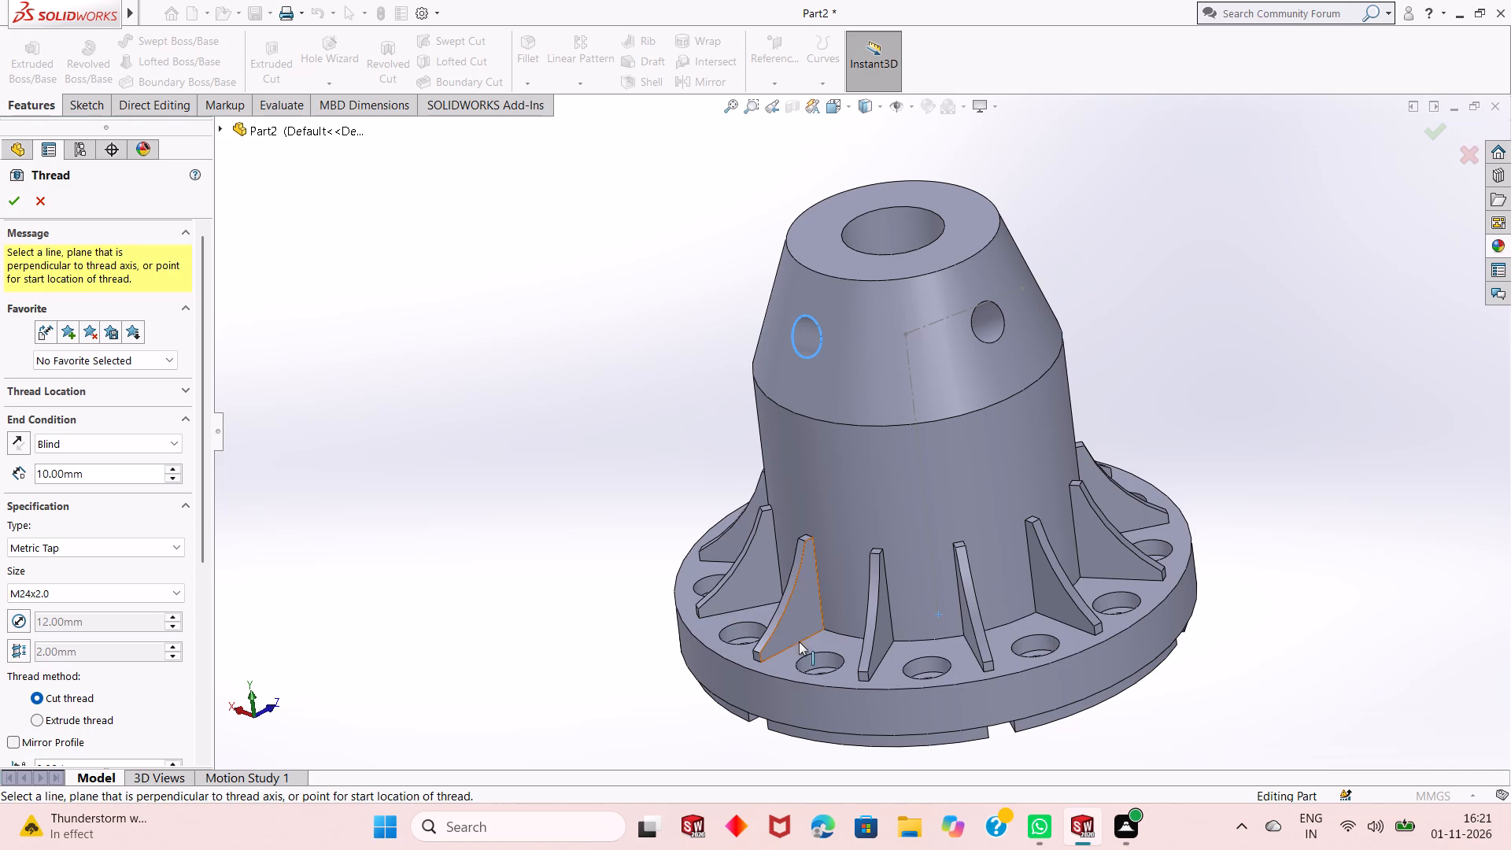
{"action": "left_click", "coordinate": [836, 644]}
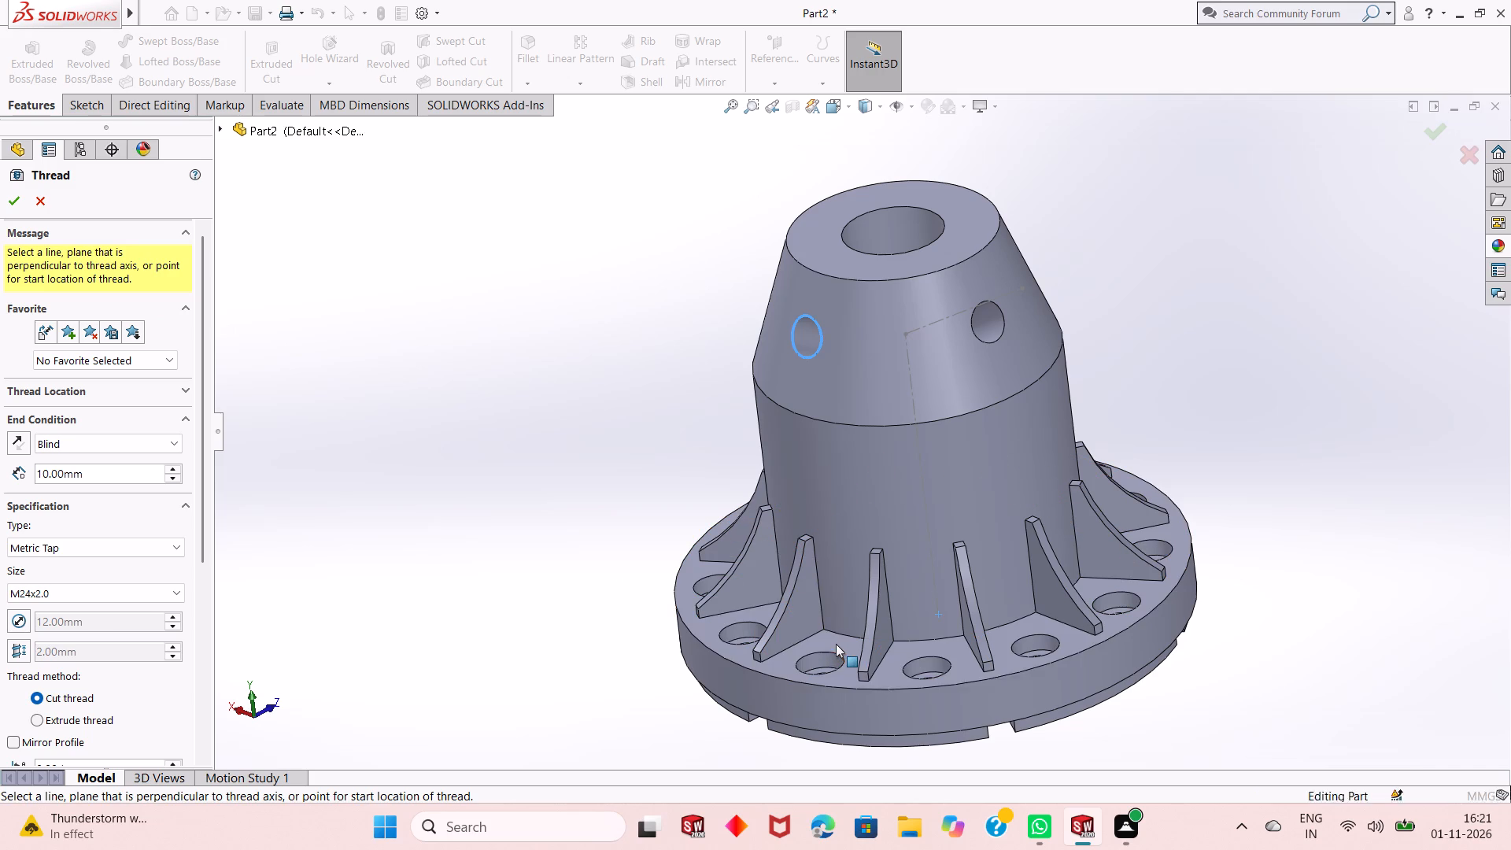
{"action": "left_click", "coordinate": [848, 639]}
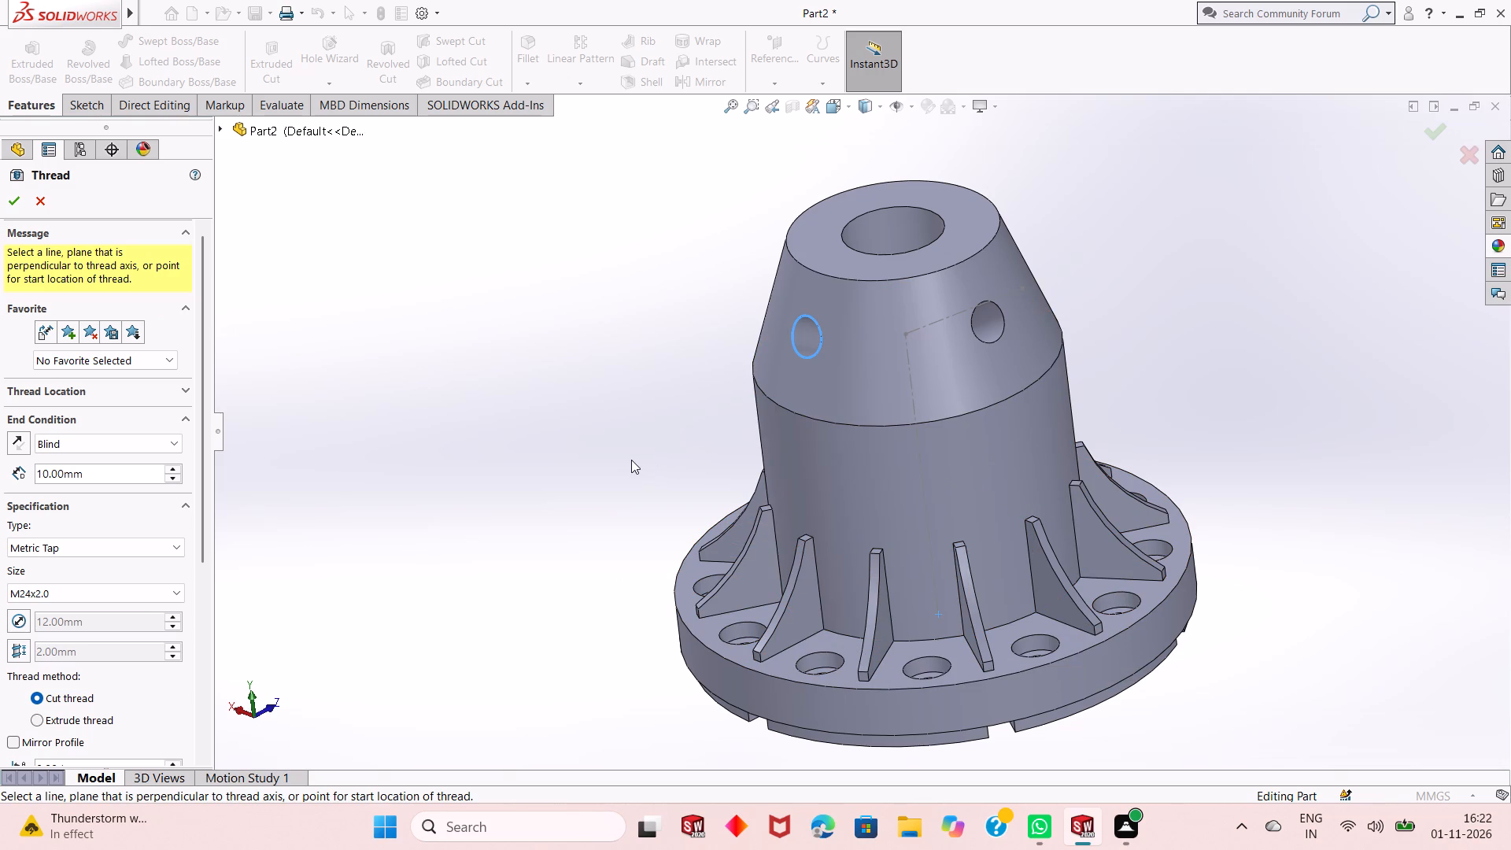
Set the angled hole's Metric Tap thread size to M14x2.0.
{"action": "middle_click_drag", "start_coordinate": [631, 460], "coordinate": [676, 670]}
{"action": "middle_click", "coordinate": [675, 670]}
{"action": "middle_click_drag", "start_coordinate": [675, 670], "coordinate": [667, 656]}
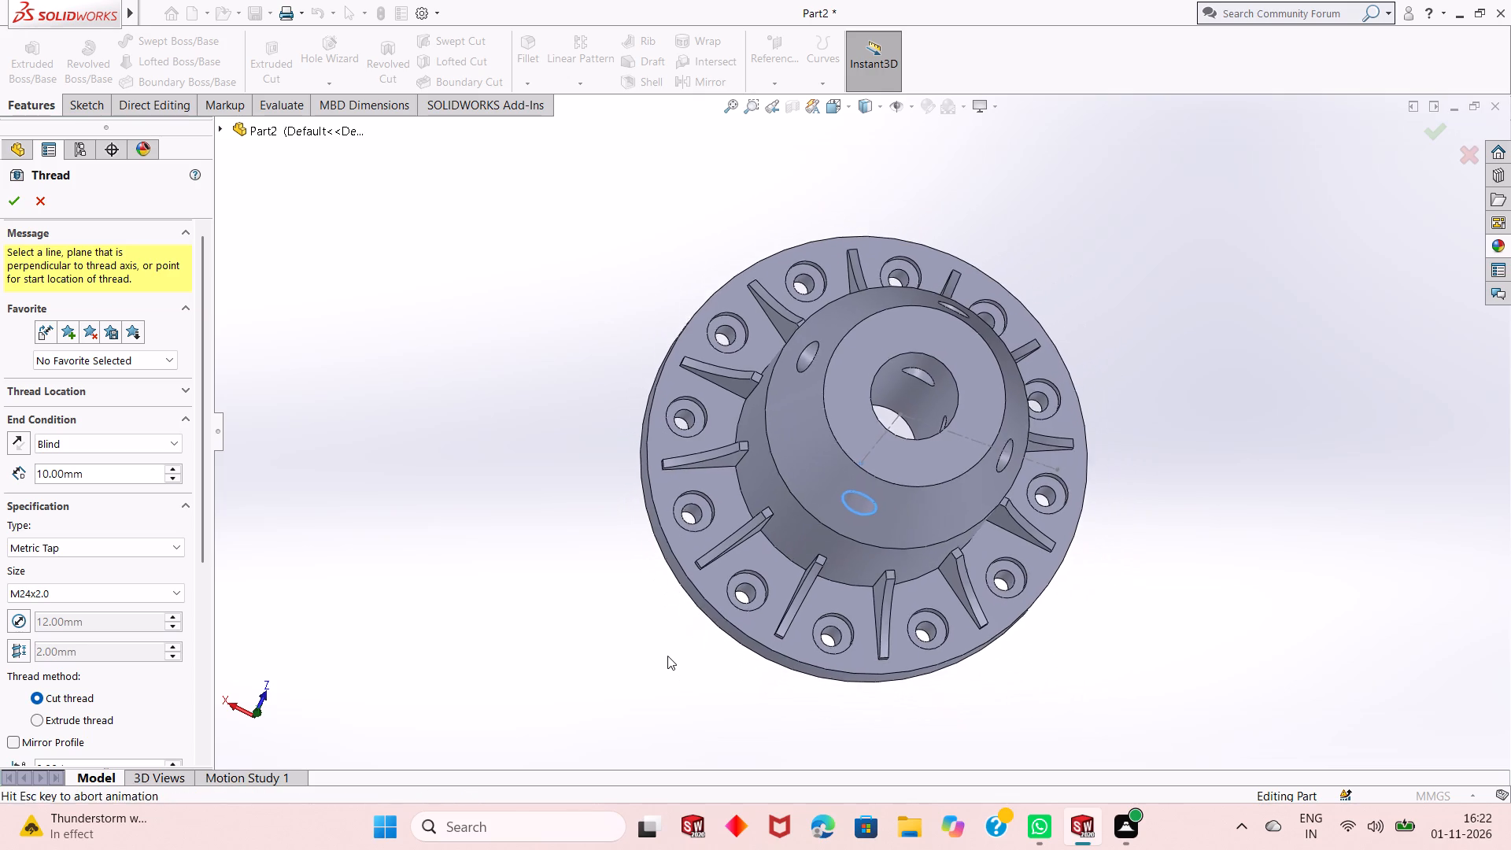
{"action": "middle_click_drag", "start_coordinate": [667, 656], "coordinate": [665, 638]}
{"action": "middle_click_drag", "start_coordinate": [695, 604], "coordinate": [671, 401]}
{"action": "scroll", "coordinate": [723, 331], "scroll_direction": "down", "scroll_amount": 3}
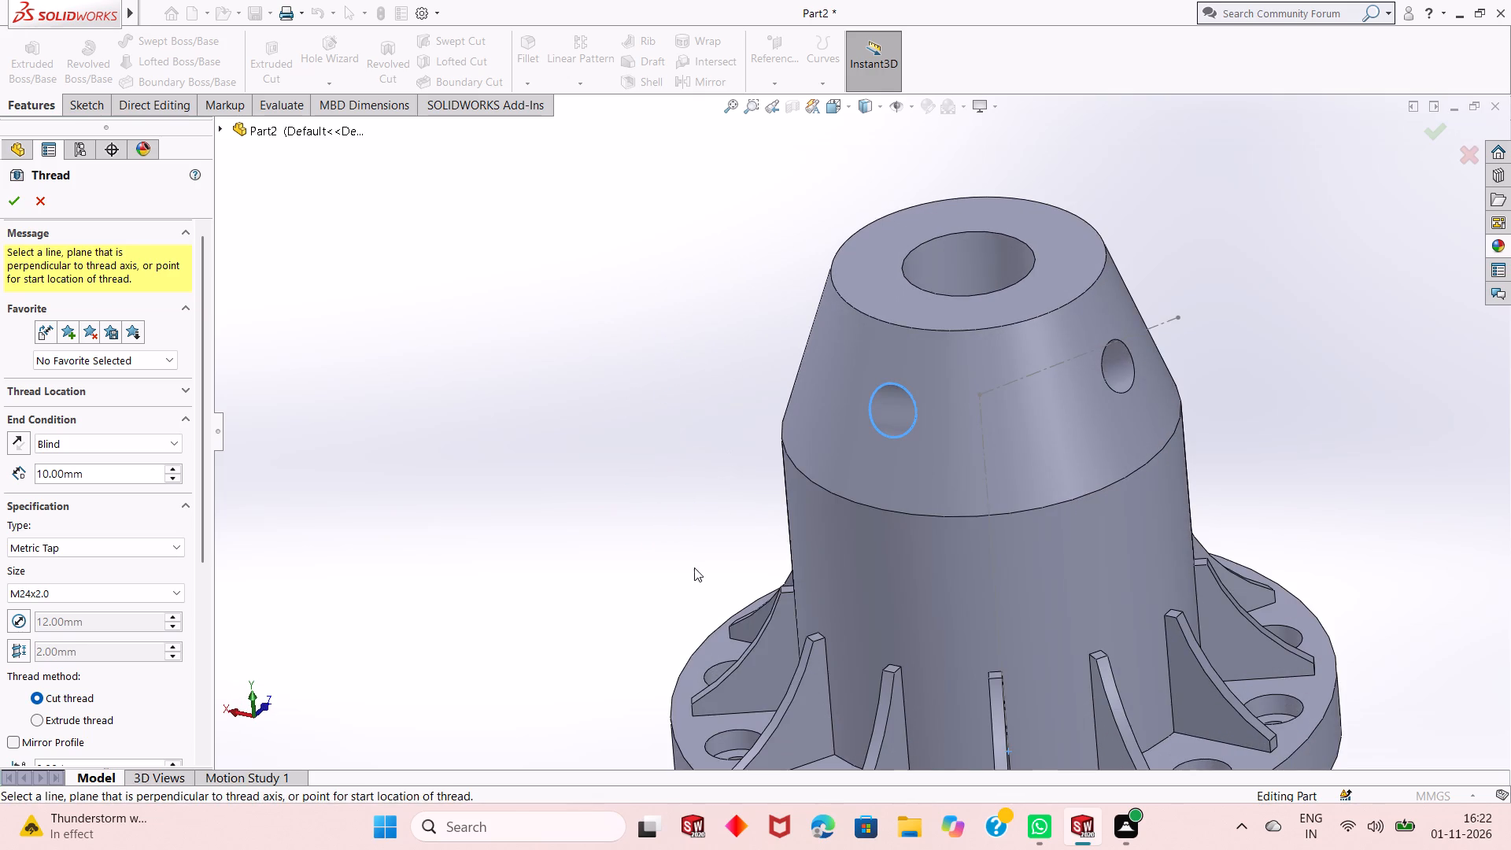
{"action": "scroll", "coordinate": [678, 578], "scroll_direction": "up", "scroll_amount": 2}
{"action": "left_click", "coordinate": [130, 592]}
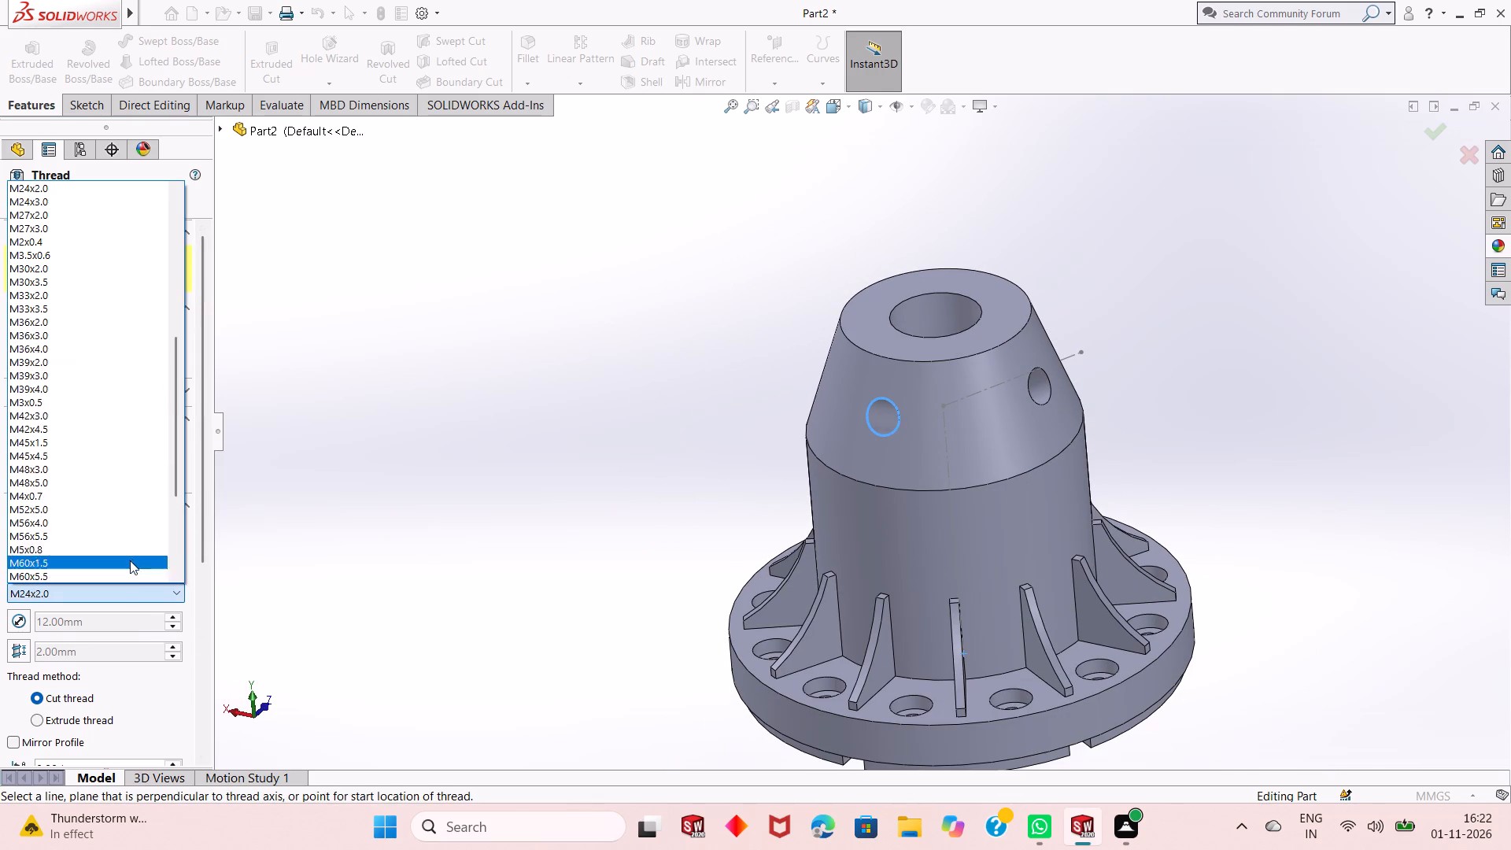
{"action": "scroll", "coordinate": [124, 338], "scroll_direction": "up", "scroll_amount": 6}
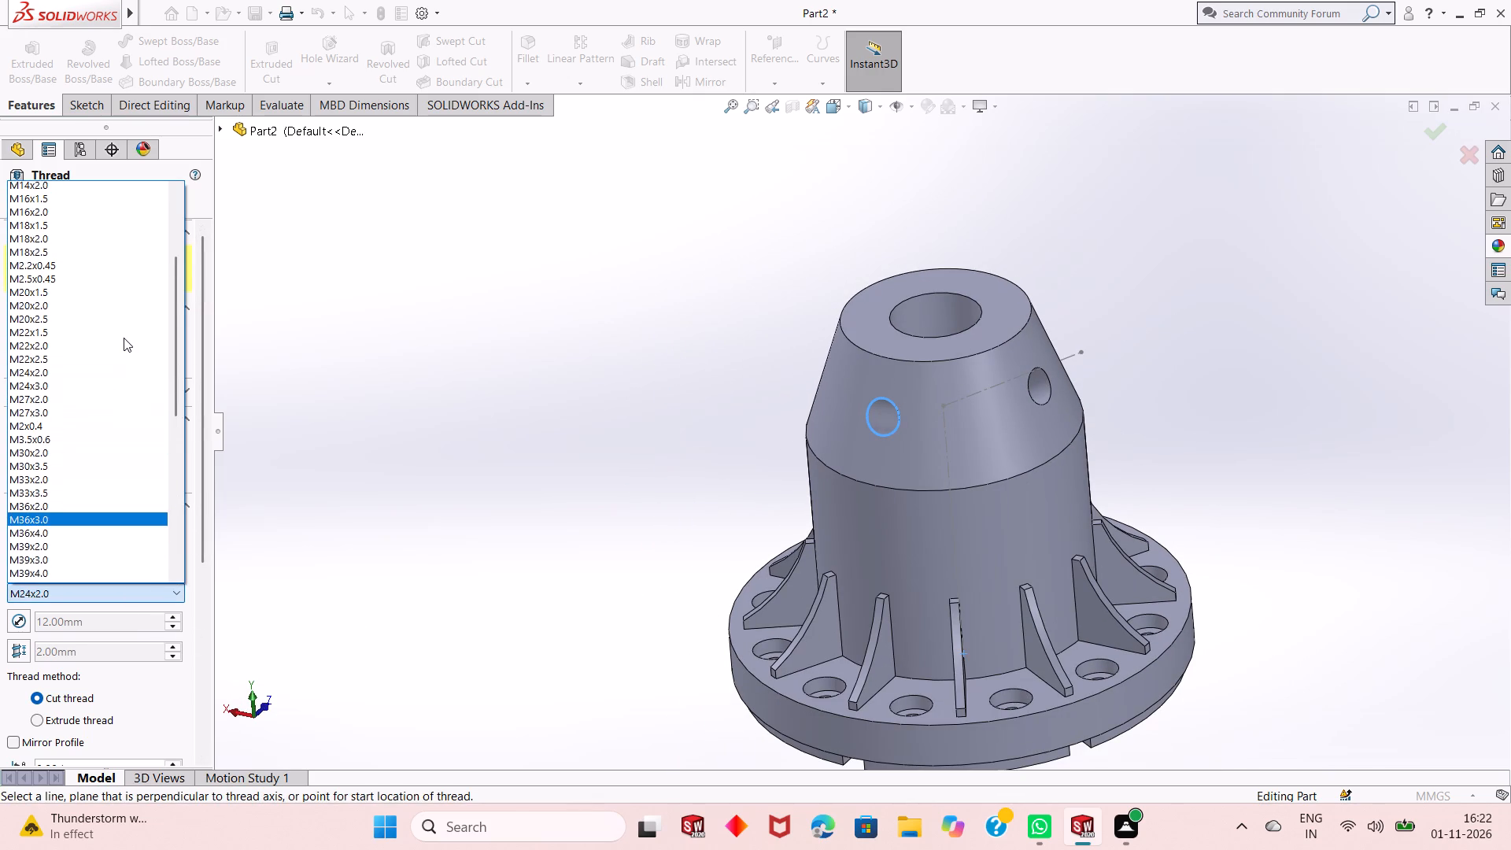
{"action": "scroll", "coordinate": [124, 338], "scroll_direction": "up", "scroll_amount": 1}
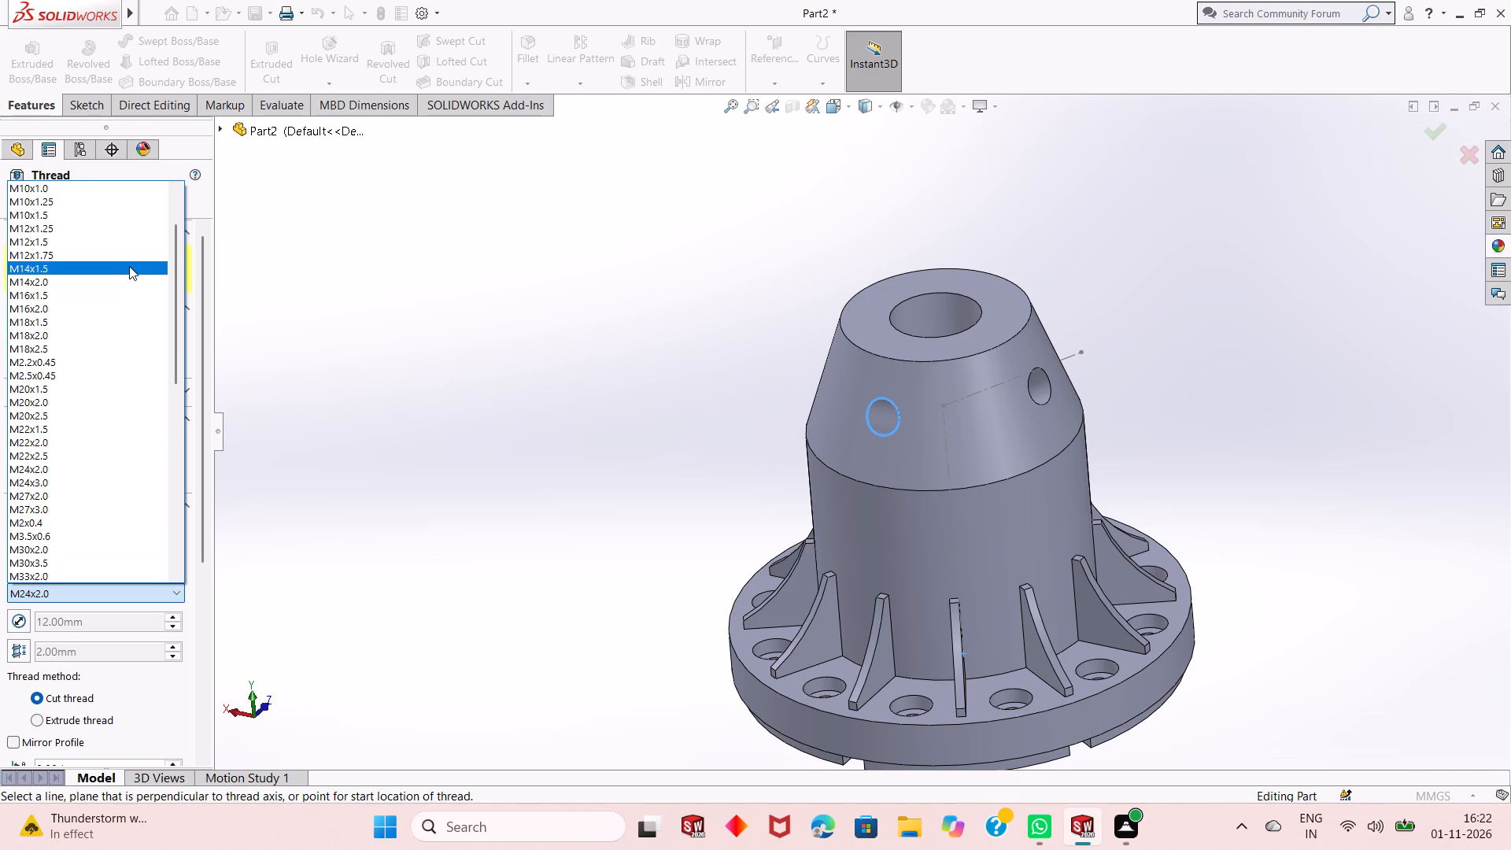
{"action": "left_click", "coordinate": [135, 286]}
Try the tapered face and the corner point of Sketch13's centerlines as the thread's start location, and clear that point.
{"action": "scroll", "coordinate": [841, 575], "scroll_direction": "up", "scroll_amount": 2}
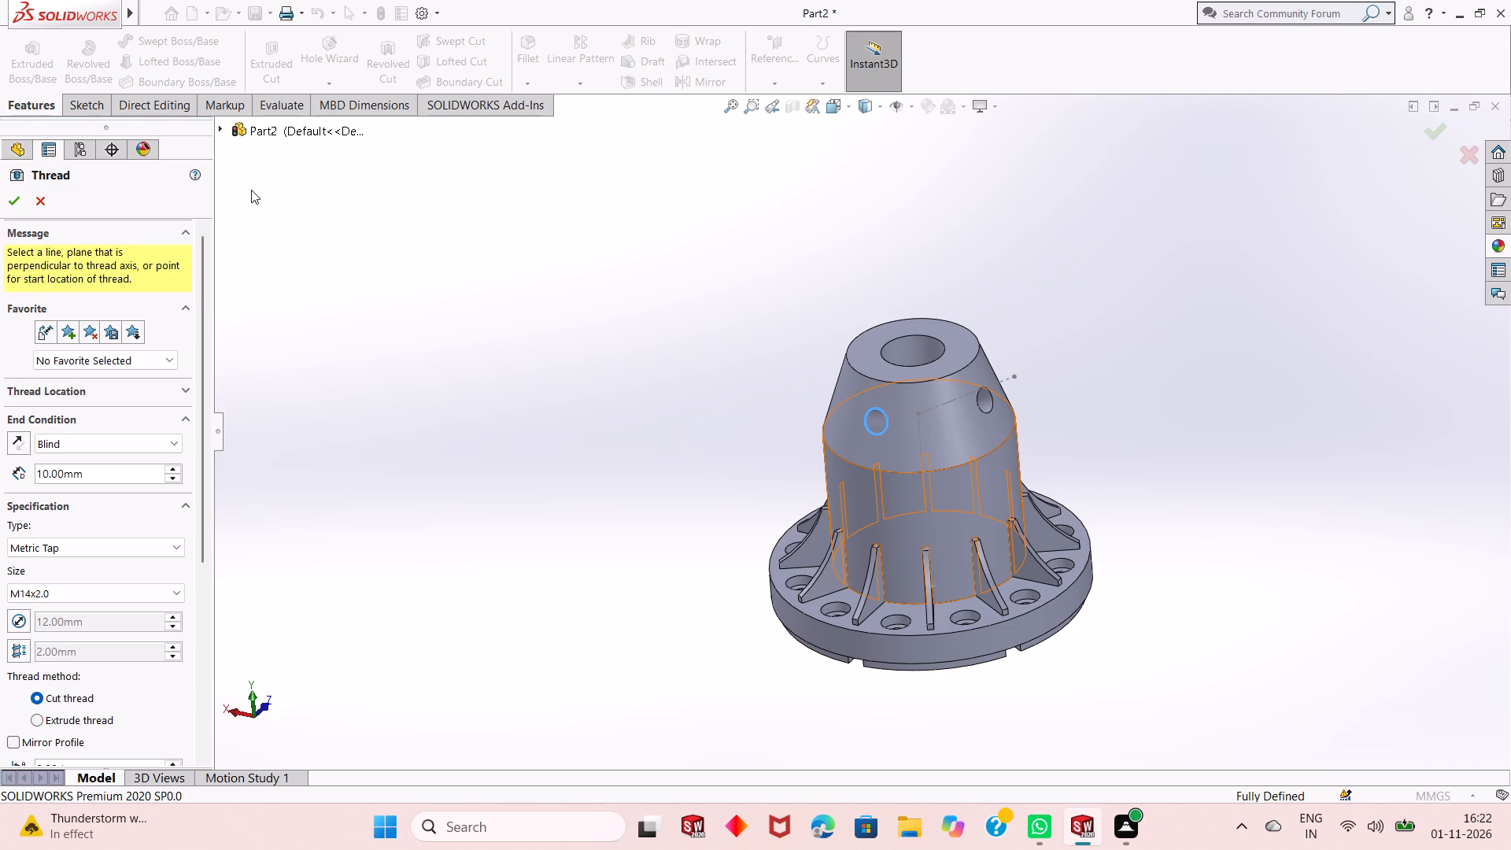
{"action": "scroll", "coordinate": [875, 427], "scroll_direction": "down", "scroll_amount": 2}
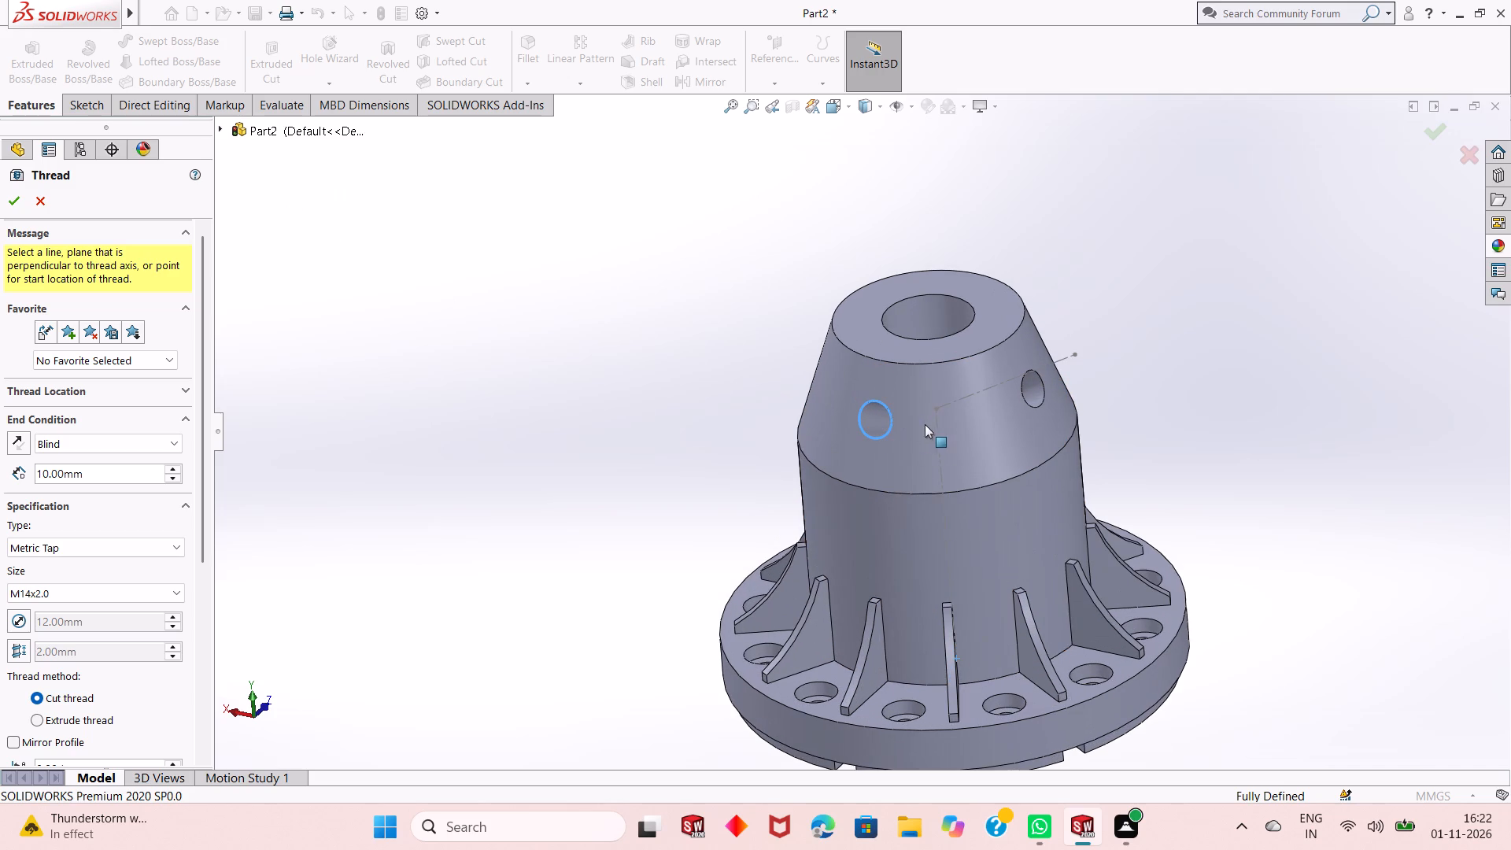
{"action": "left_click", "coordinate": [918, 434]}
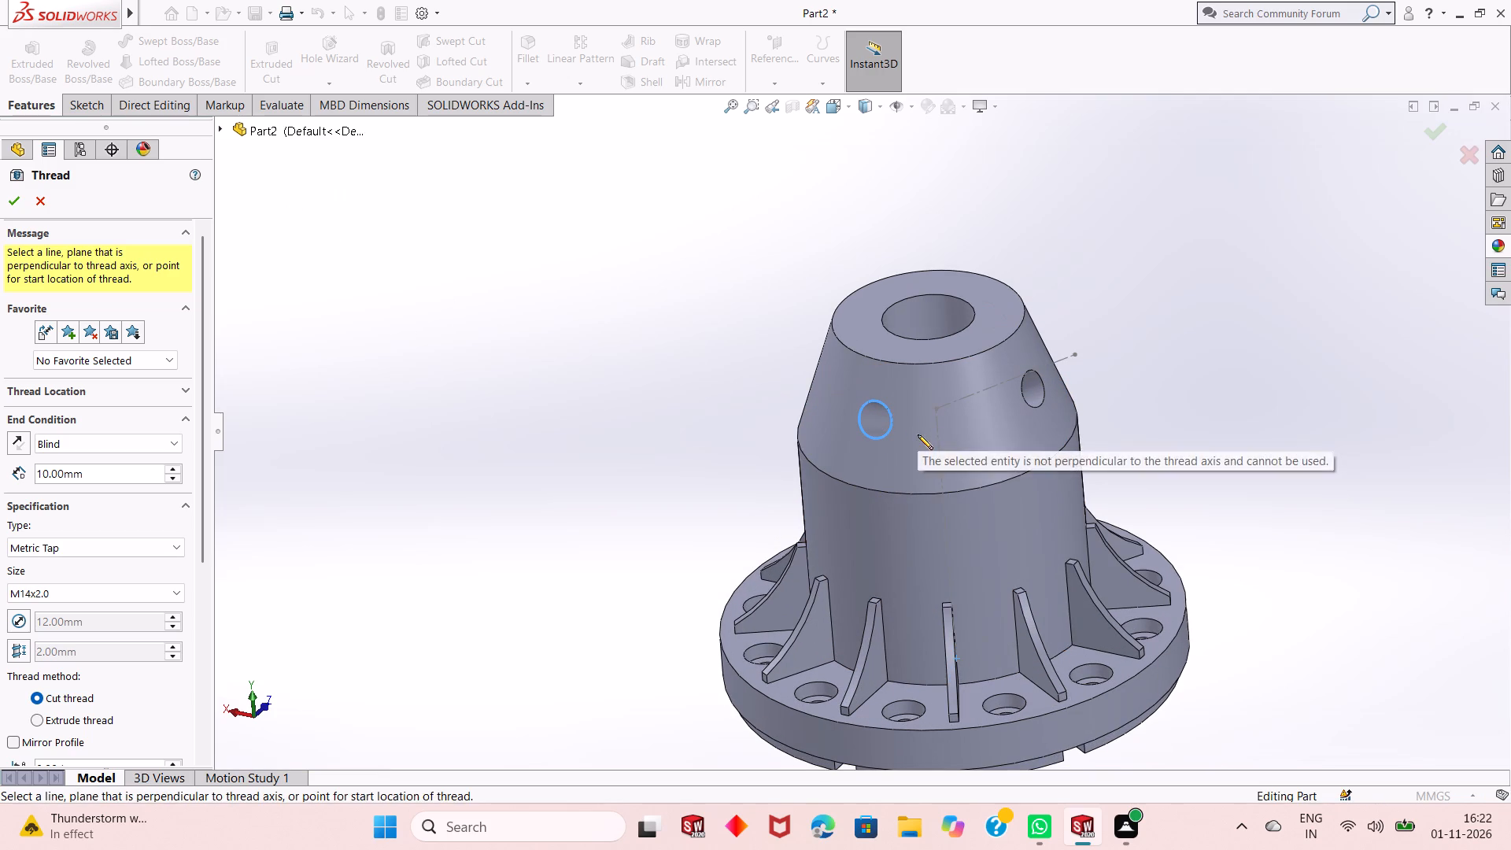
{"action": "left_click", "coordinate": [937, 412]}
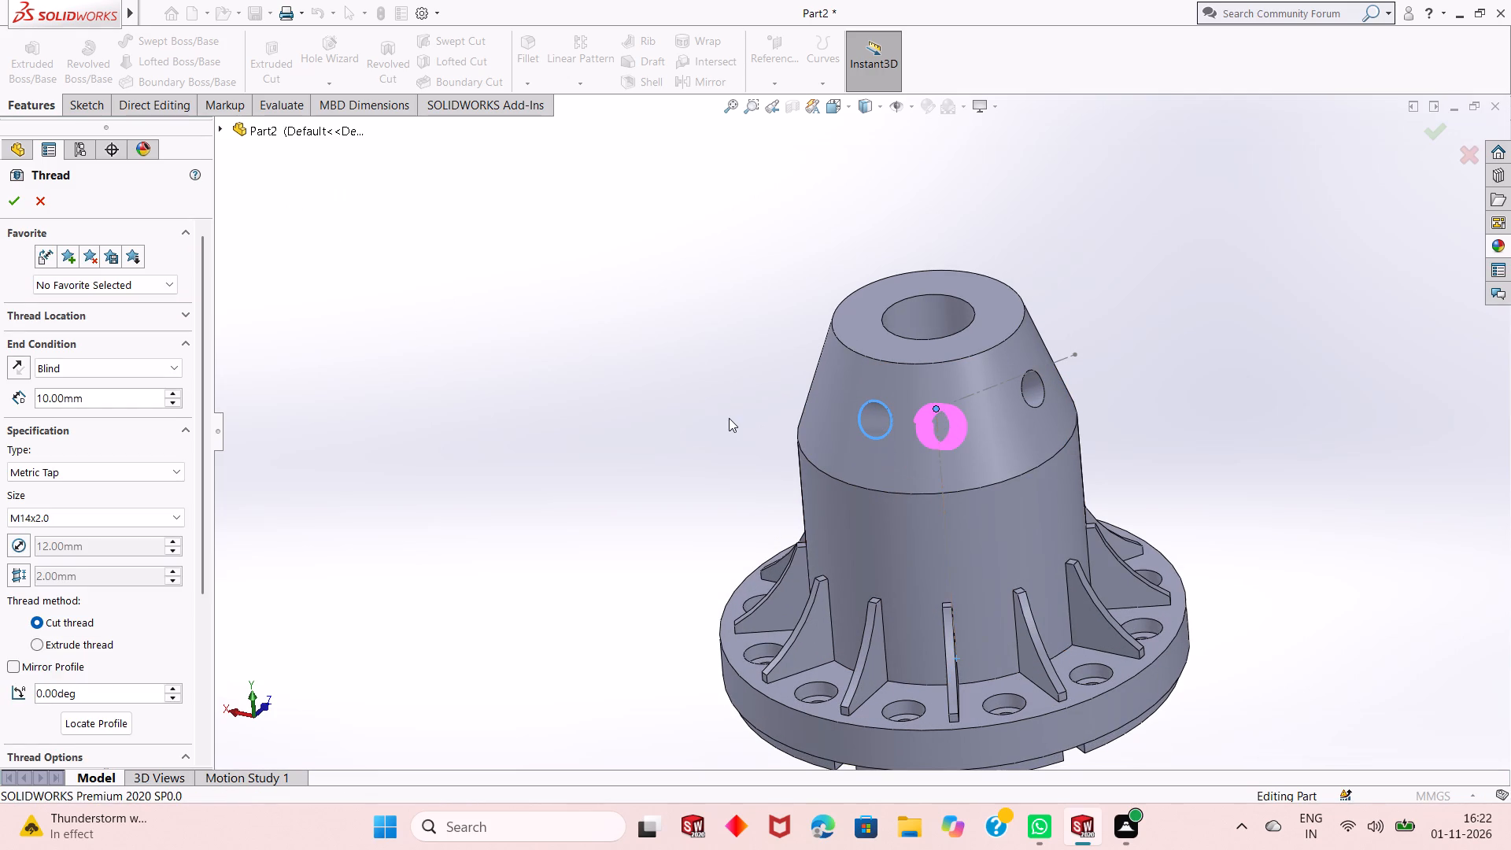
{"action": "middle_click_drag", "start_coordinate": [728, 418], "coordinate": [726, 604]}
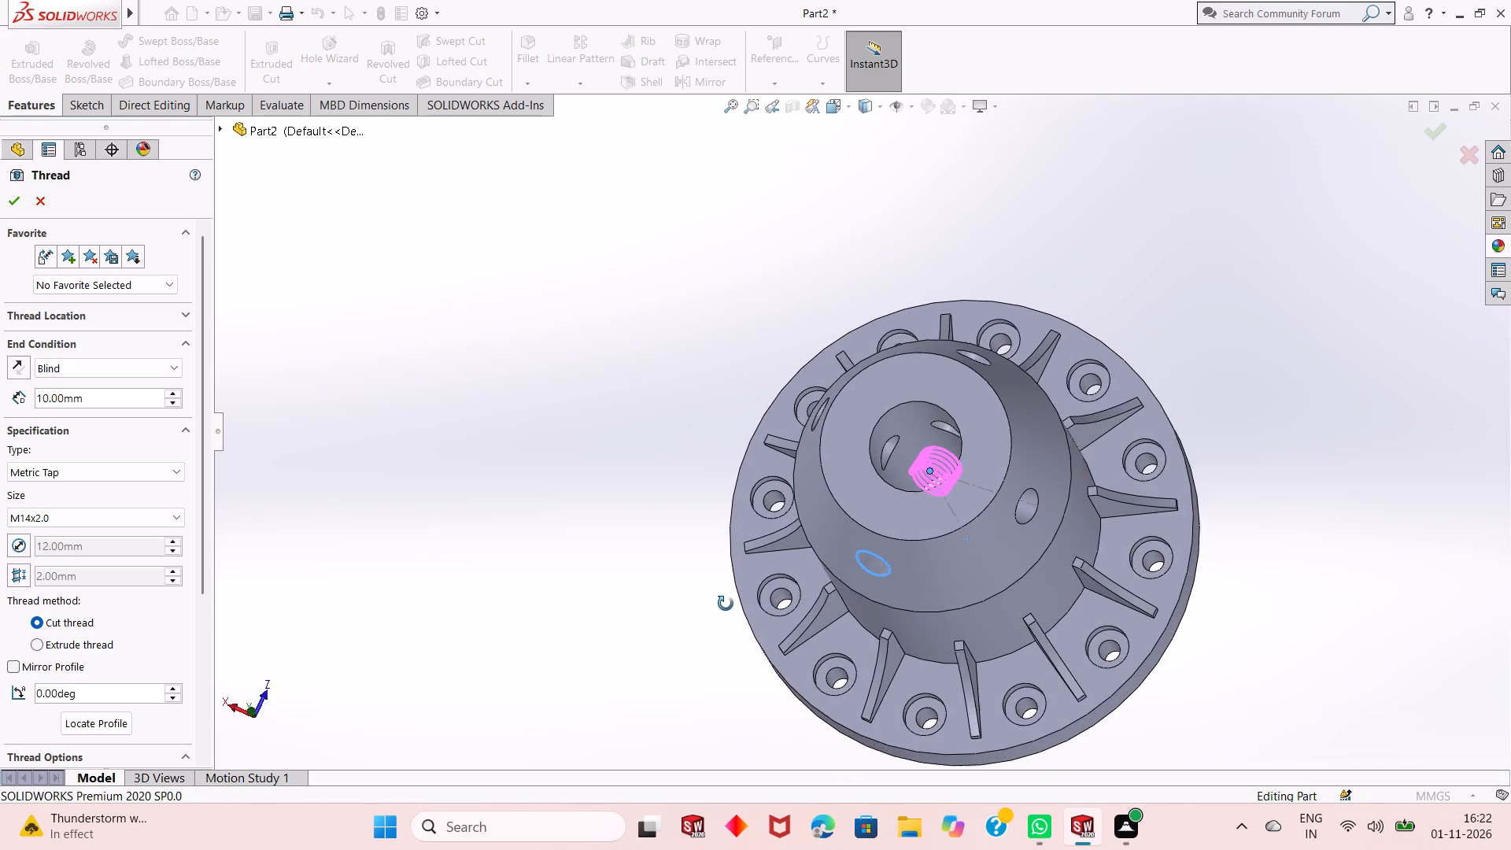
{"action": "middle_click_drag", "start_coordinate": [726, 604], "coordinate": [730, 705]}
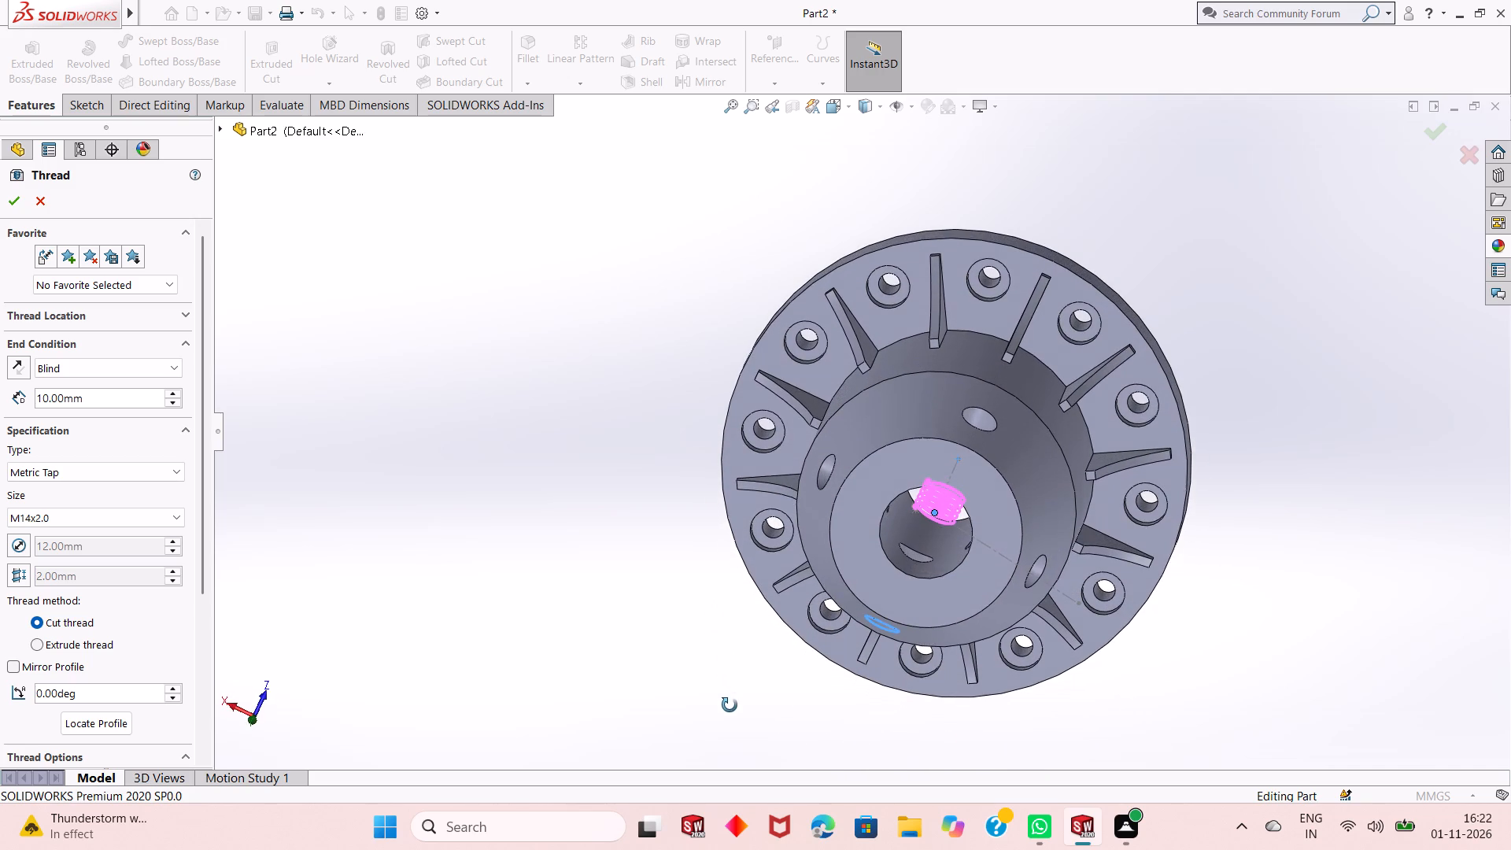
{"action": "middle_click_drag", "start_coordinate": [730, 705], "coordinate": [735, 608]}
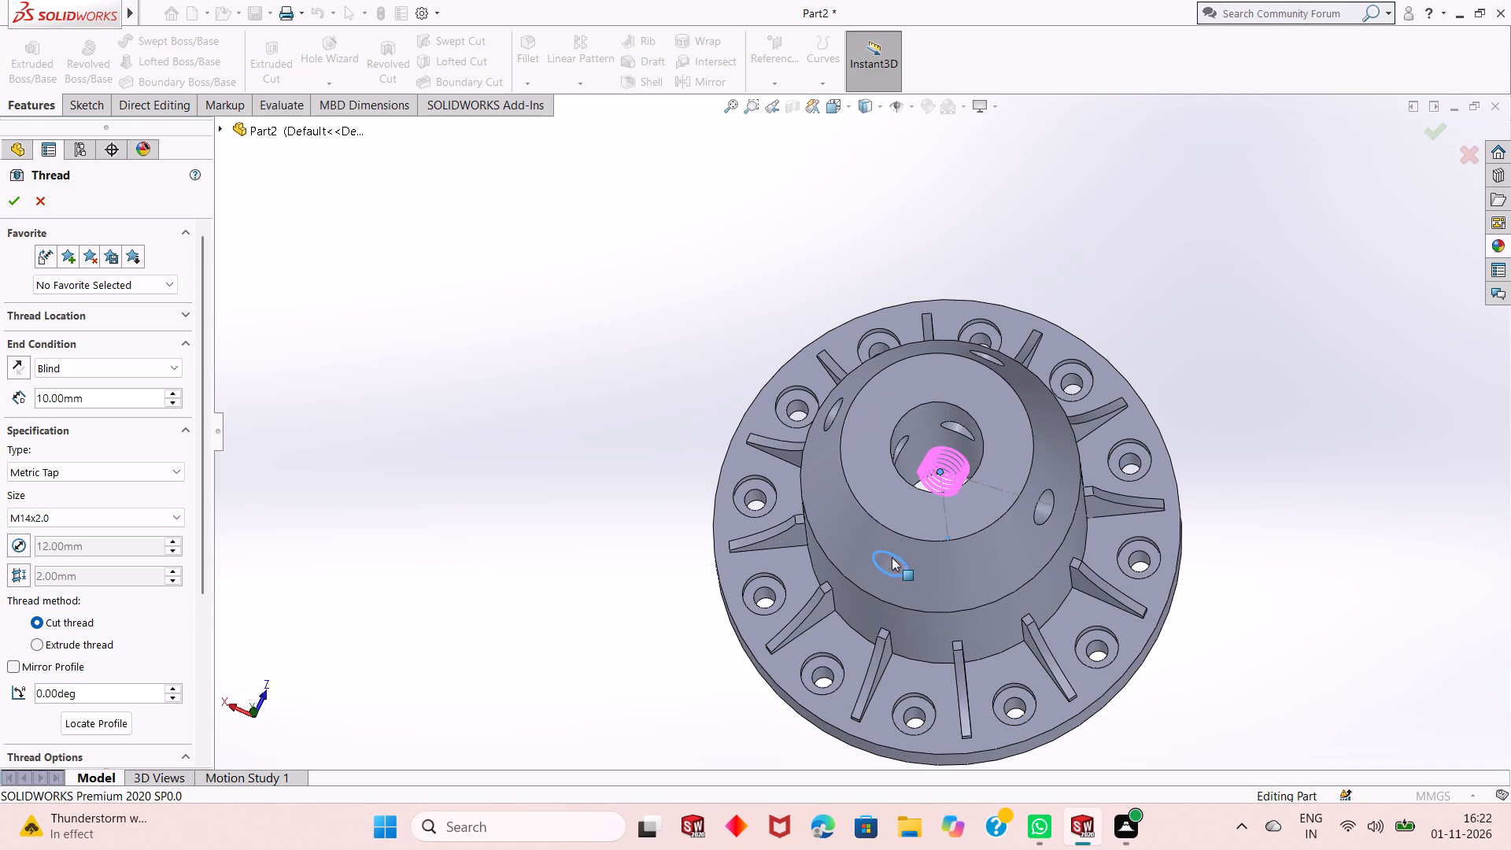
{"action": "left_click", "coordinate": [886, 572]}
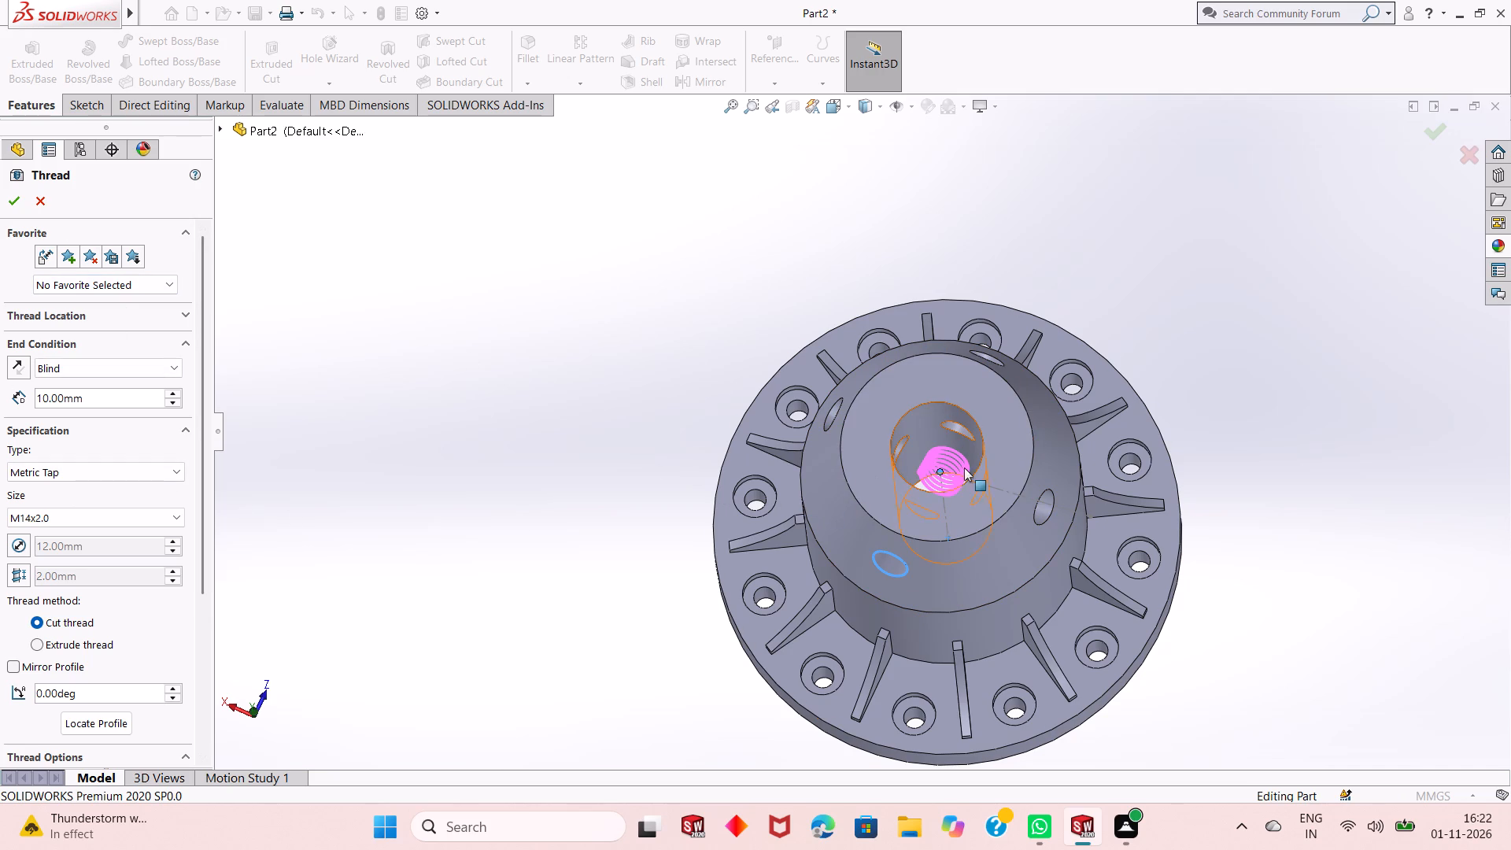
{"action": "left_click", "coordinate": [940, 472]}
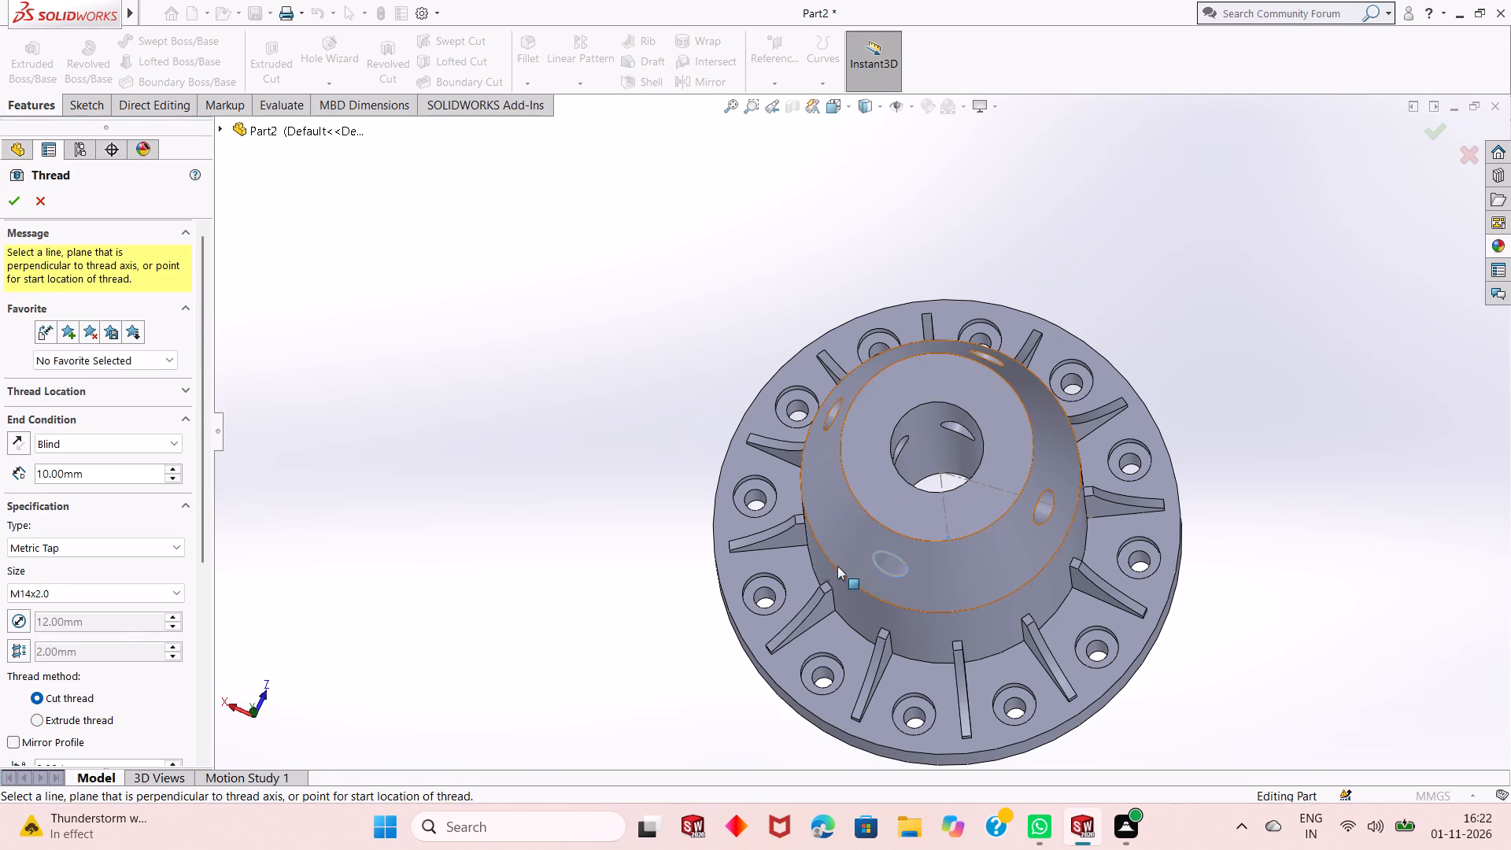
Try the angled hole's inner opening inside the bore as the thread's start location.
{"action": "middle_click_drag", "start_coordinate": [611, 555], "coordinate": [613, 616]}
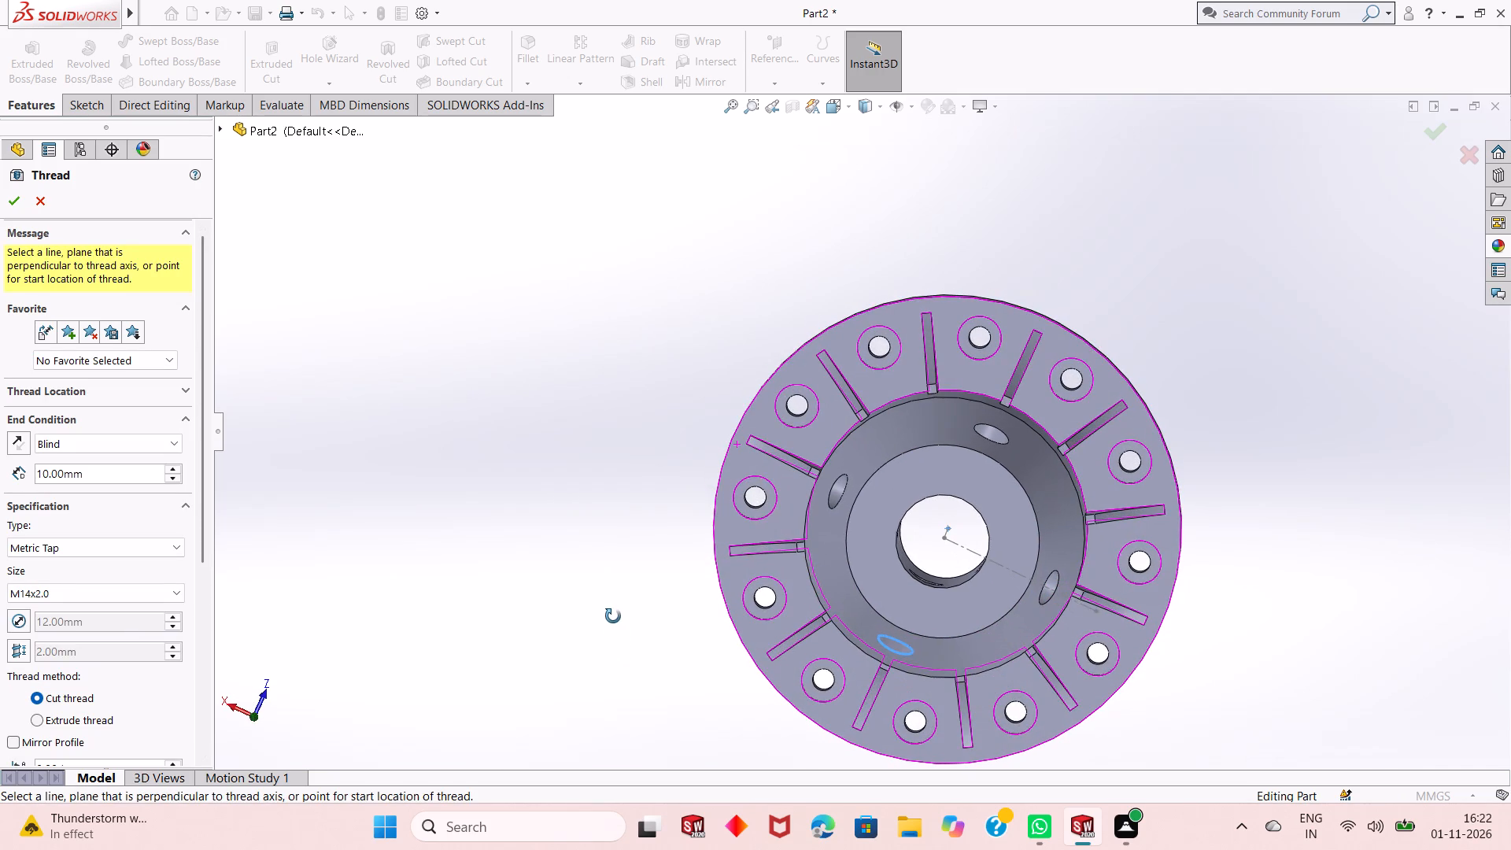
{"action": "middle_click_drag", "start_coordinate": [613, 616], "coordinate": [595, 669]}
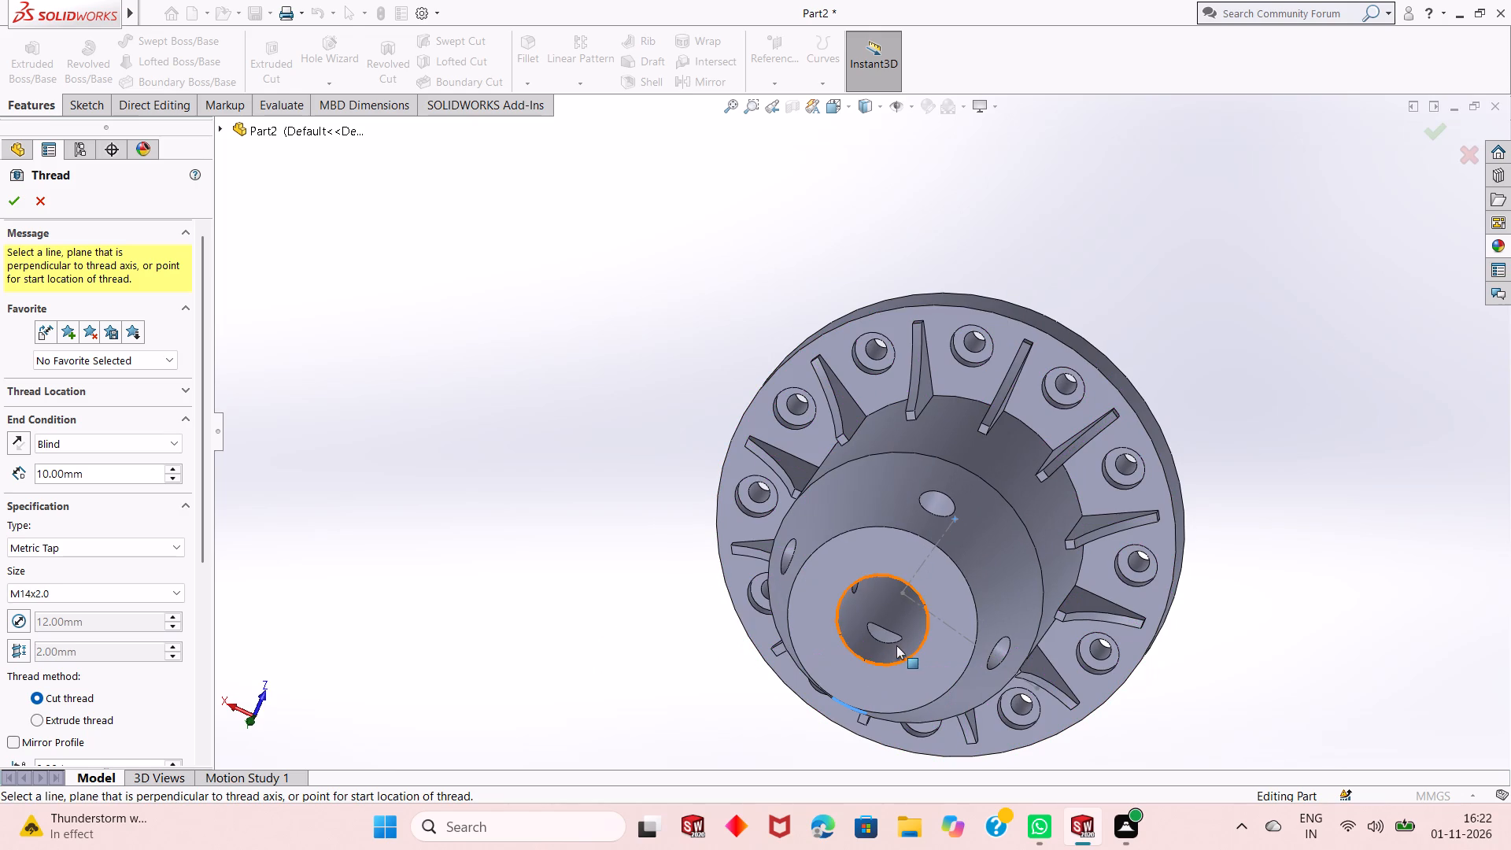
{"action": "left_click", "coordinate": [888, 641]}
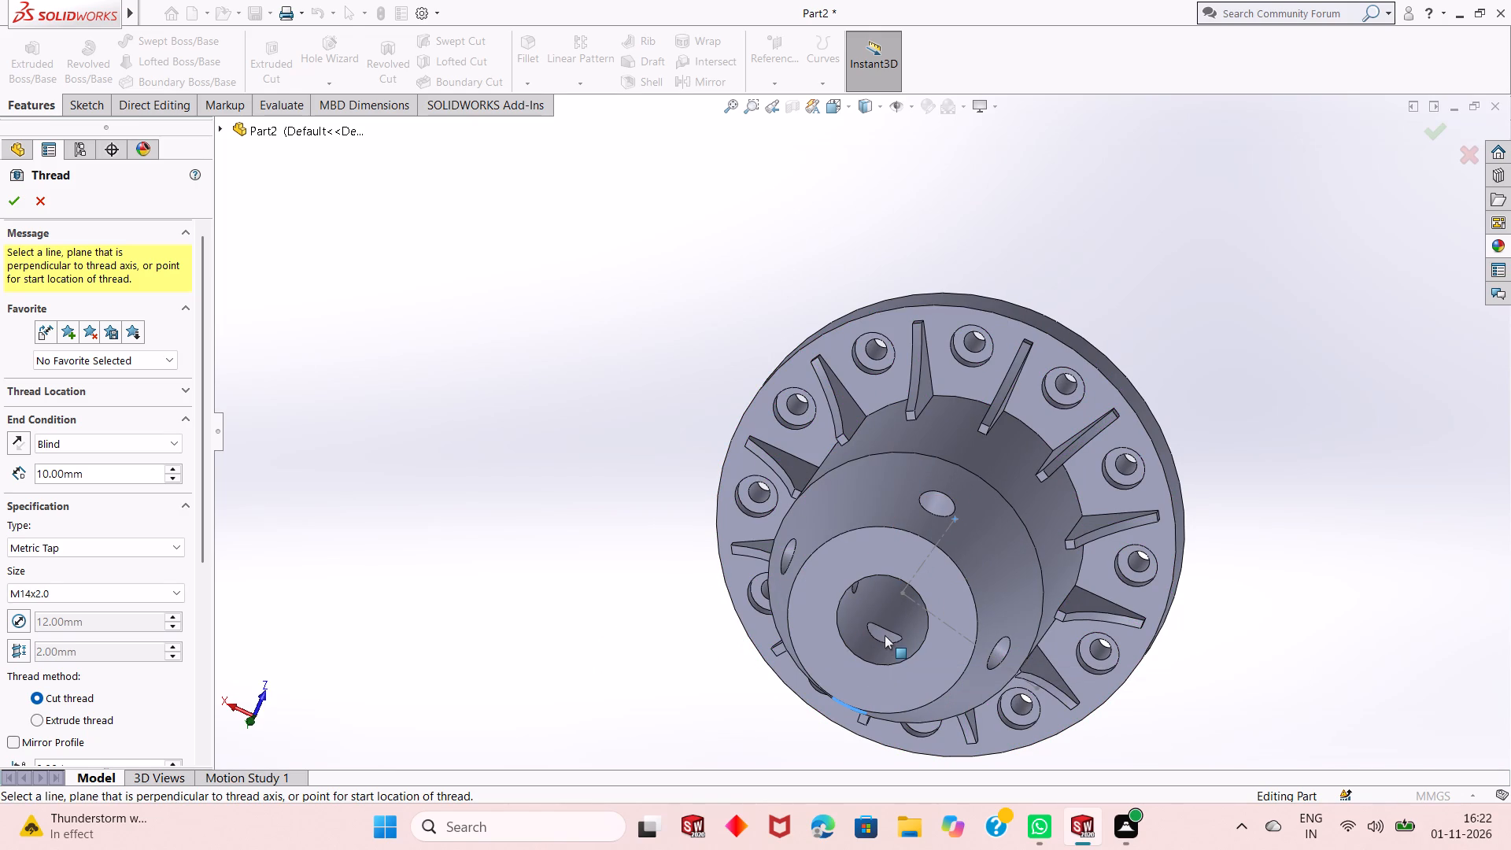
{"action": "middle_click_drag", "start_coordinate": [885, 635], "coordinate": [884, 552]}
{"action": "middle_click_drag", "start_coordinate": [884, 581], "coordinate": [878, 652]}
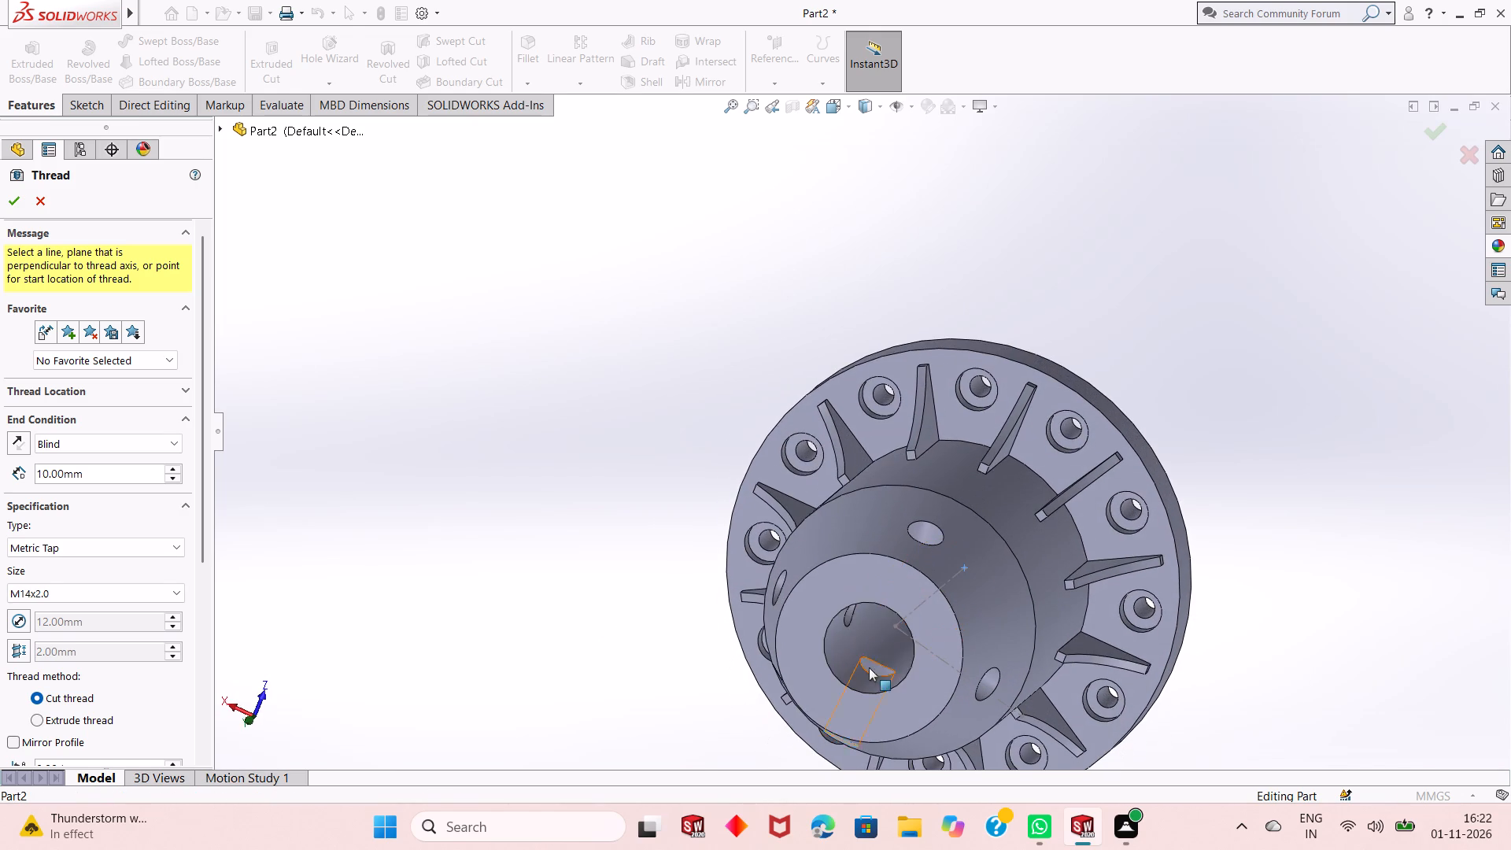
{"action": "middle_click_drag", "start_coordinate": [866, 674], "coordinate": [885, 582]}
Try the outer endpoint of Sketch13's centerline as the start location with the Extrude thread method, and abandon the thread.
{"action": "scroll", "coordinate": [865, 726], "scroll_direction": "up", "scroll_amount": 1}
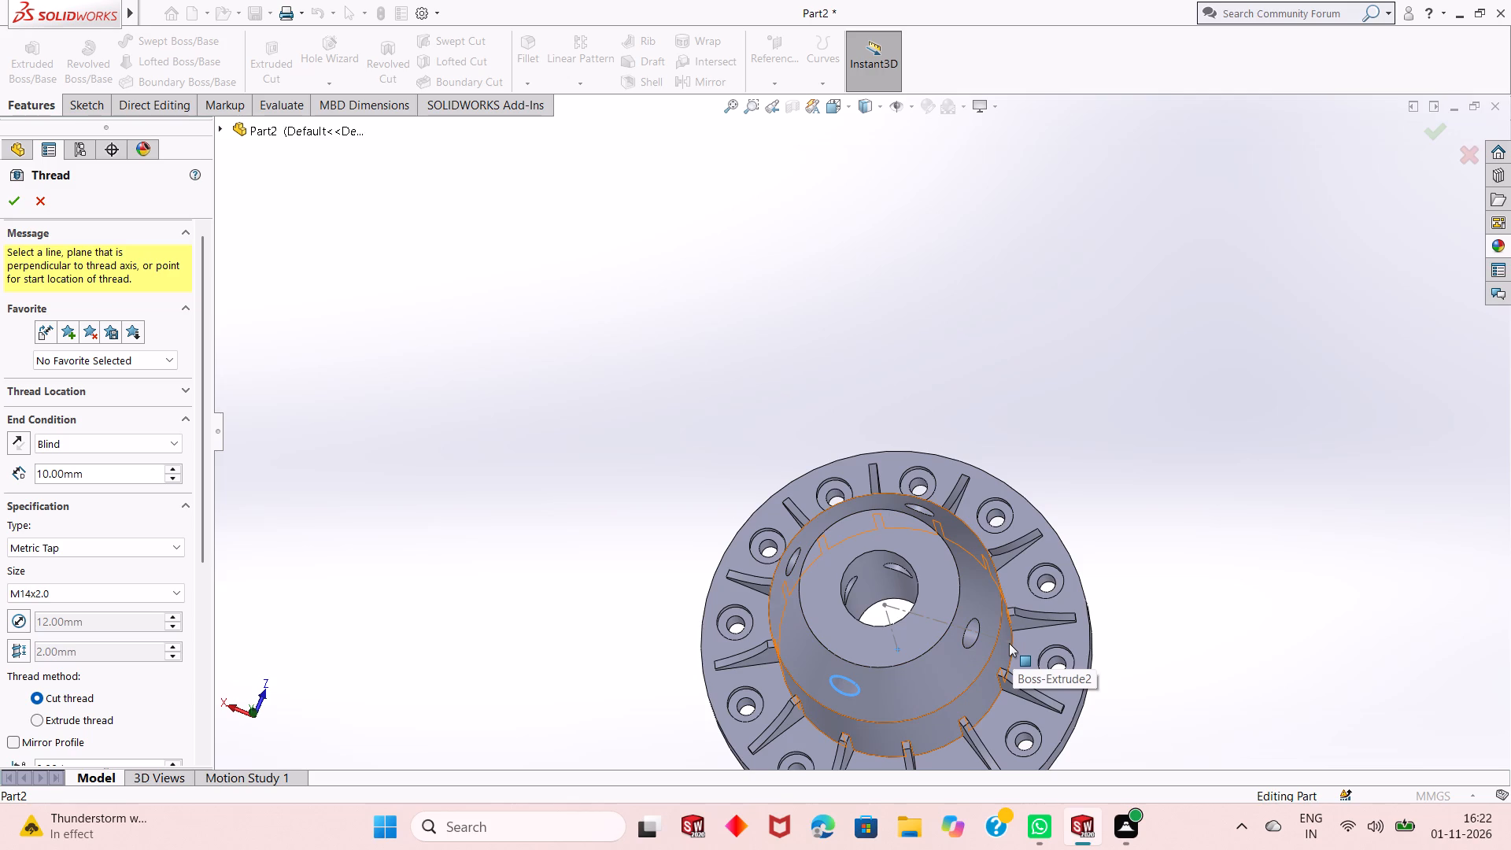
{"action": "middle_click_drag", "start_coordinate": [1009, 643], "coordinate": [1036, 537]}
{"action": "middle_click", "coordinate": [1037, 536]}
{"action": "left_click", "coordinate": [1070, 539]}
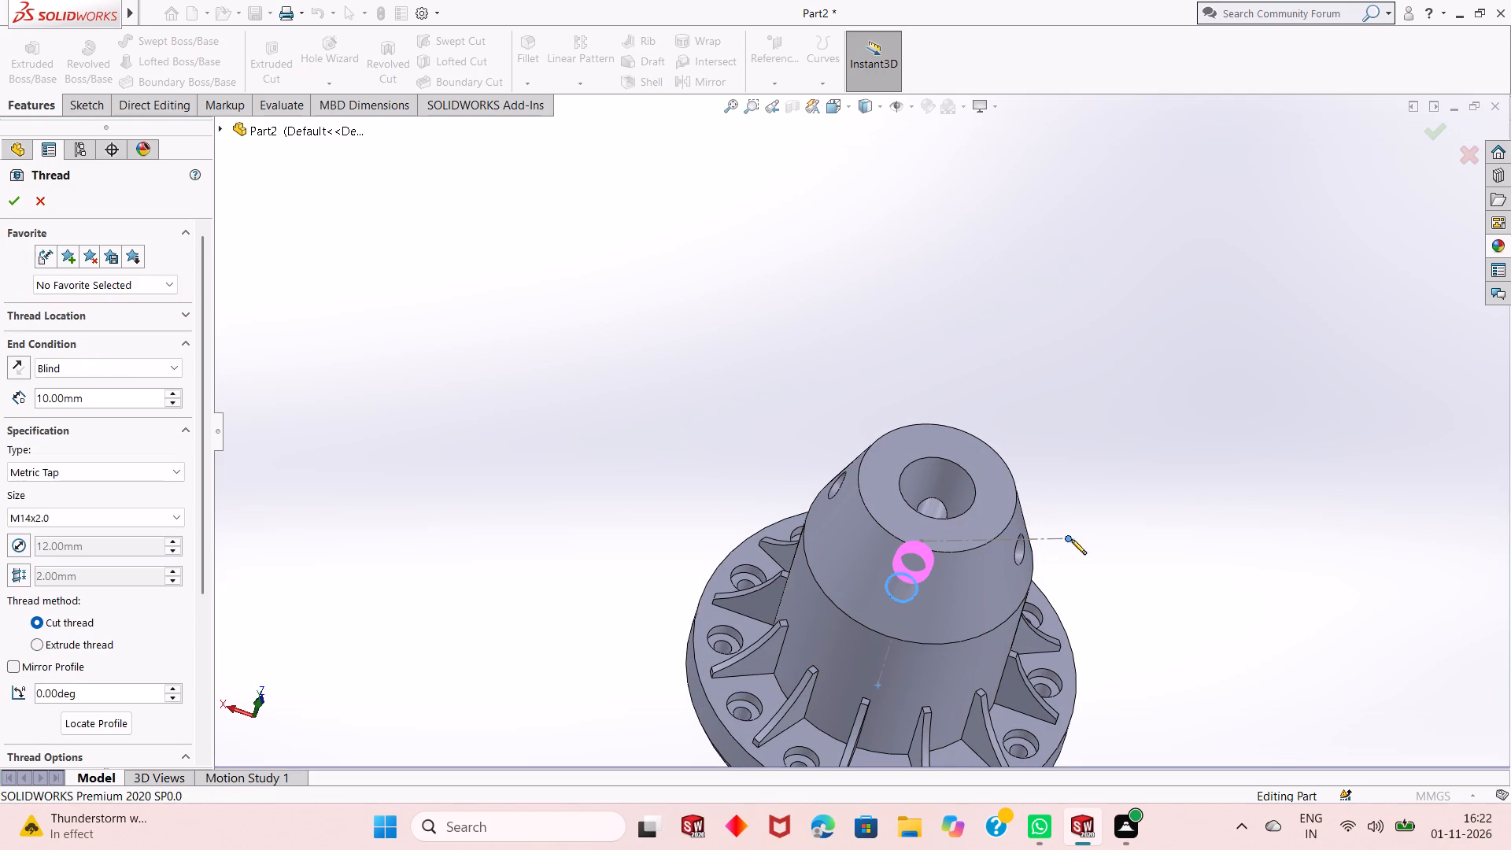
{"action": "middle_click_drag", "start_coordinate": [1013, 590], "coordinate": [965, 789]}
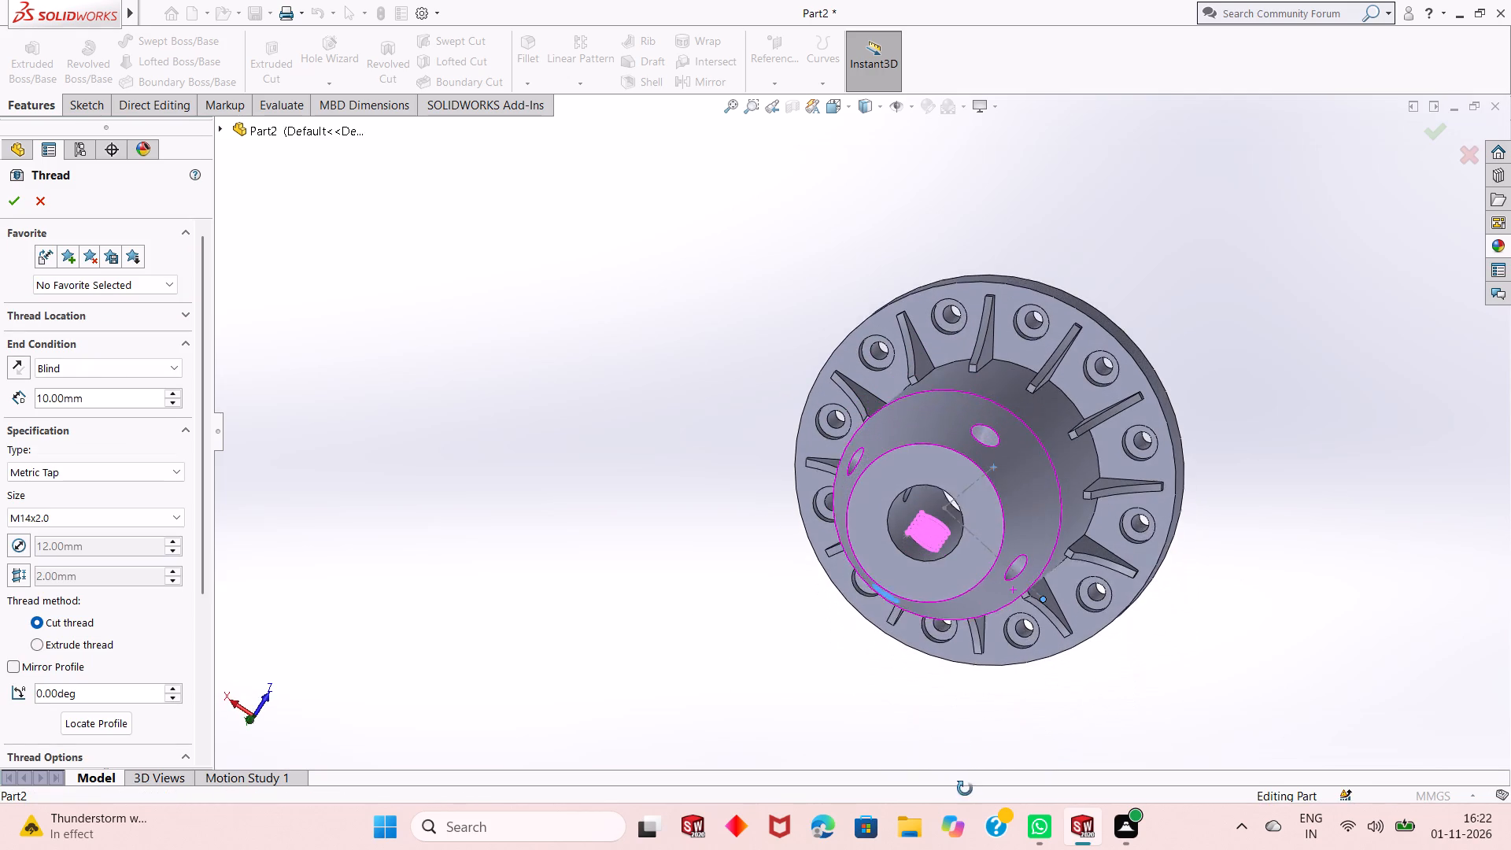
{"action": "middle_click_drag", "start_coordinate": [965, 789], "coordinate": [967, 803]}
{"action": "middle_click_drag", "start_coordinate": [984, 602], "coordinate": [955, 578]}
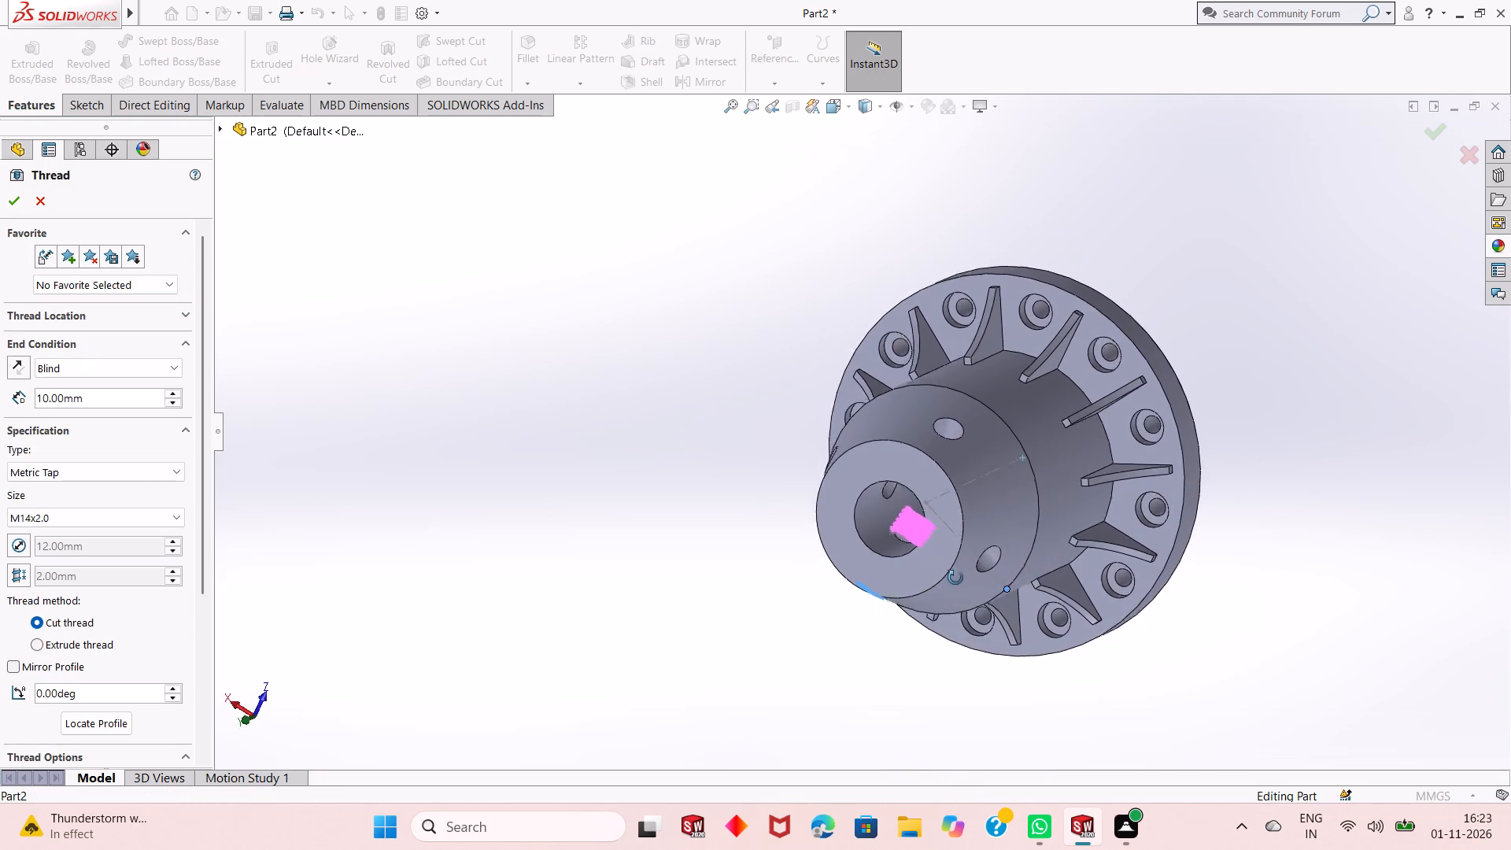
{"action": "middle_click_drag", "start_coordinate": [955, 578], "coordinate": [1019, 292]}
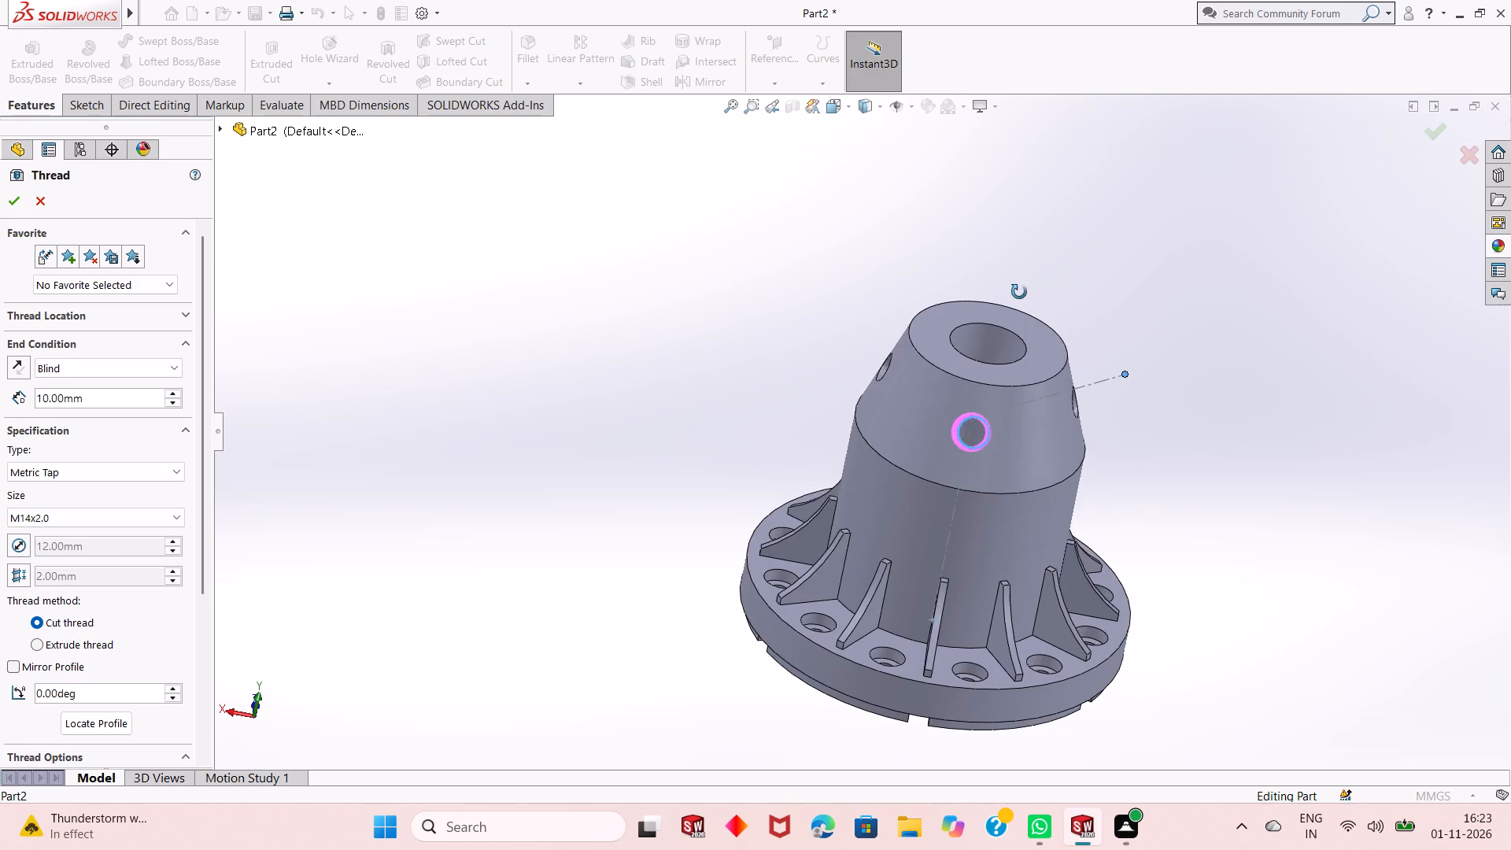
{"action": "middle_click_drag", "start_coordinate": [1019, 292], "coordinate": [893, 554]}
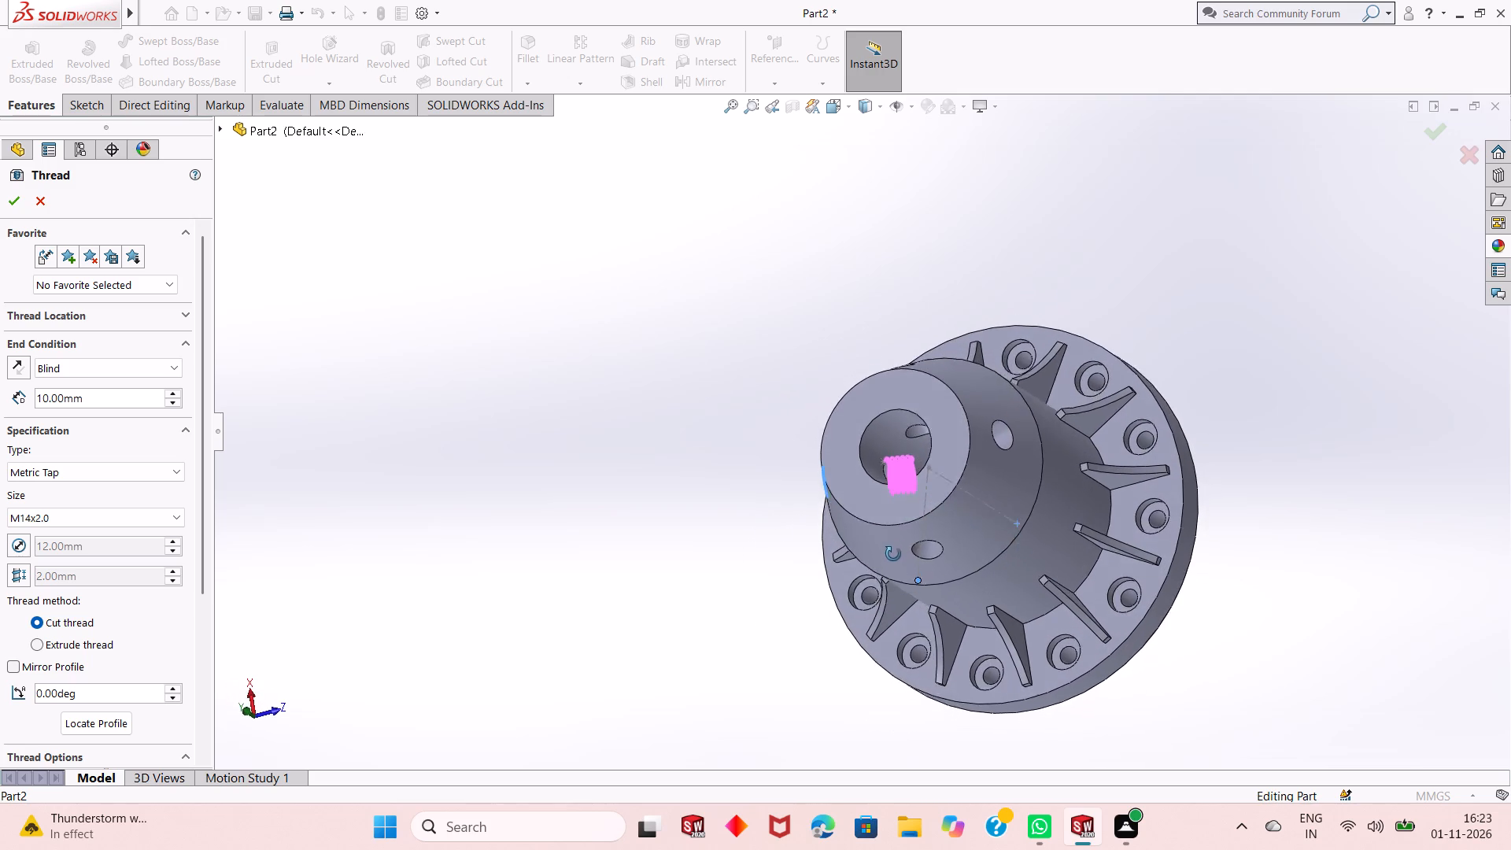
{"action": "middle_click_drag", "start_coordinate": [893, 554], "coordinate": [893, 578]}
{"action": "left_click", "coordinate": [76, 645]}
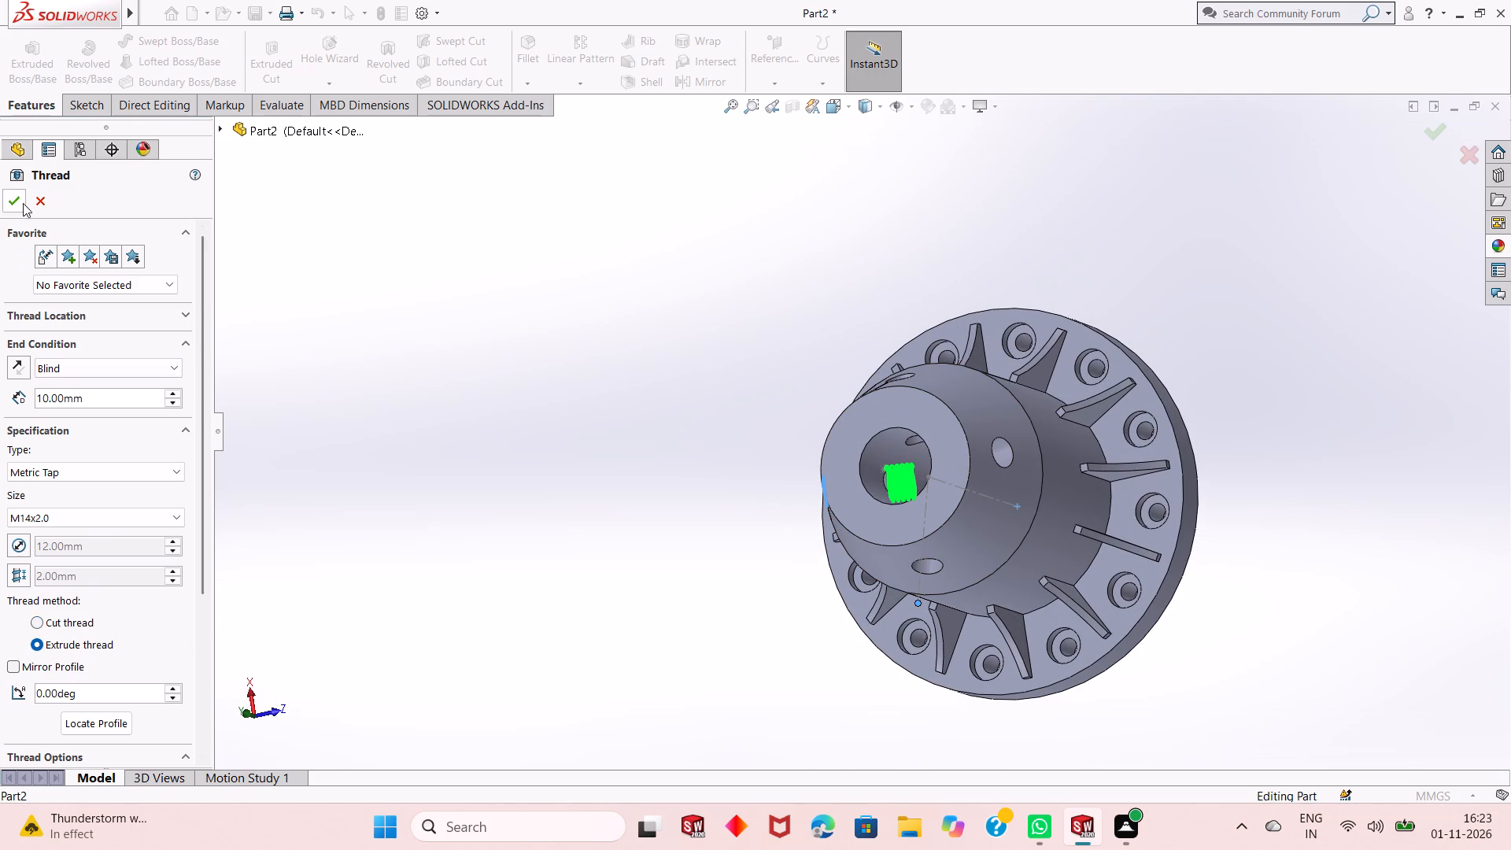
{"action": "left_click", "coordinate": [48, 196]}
Hide Sketch13, the construction sketch of the angled hole.
{"action": "scroll", "coordinate": [567, 454], "scroll_direction": "up", "scroll_amount": 2}
{"action": "middle_click_drag", "start_coordinate": [763, 527], "coordinate": [842, 442]}
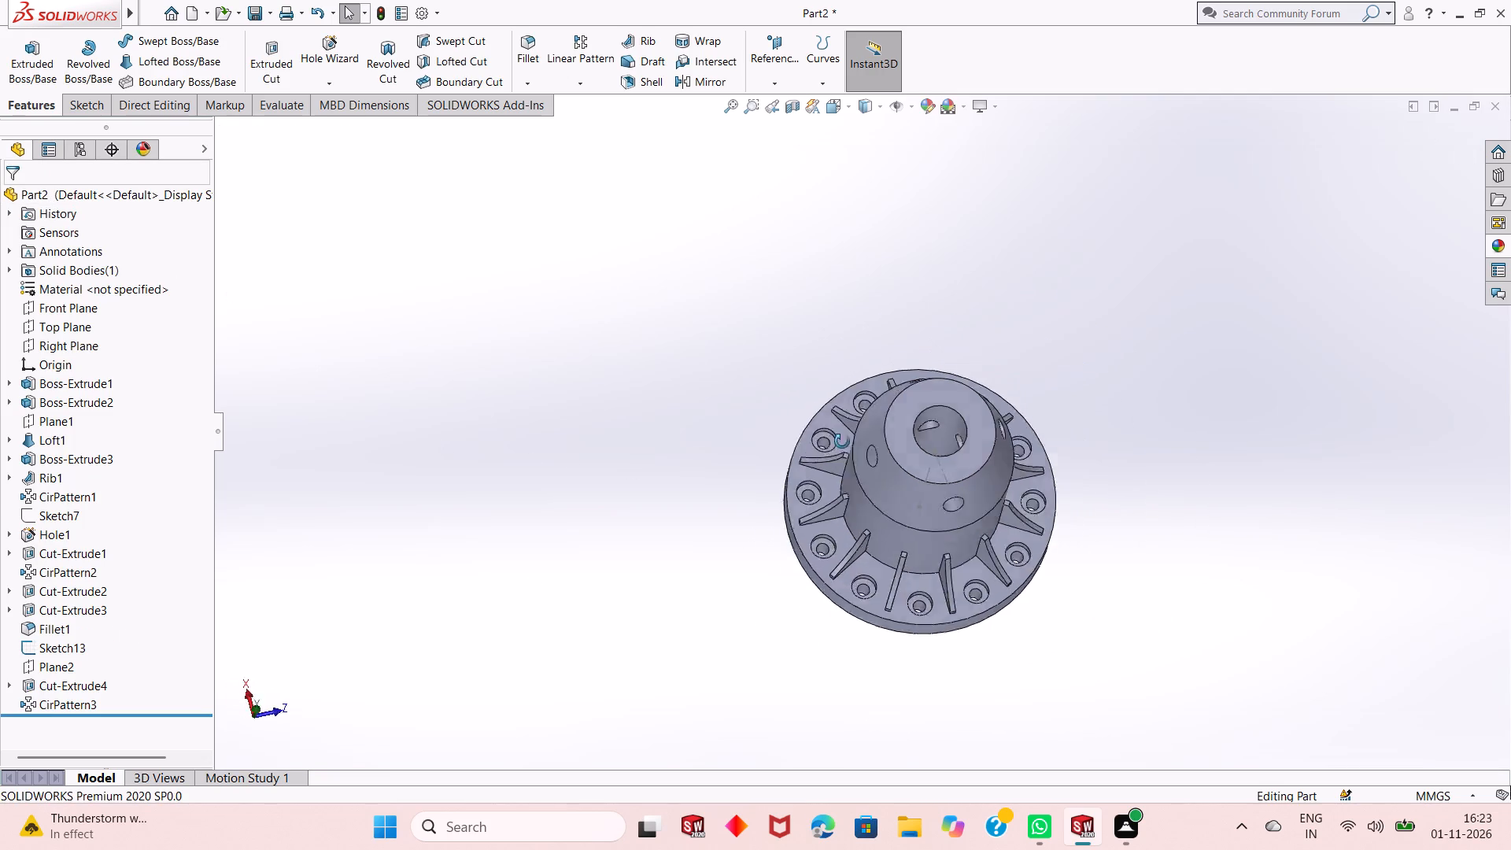
{"action": "middle_click_drag", "start_coordinate": [842, 442], "coordinate": [858, 397]}
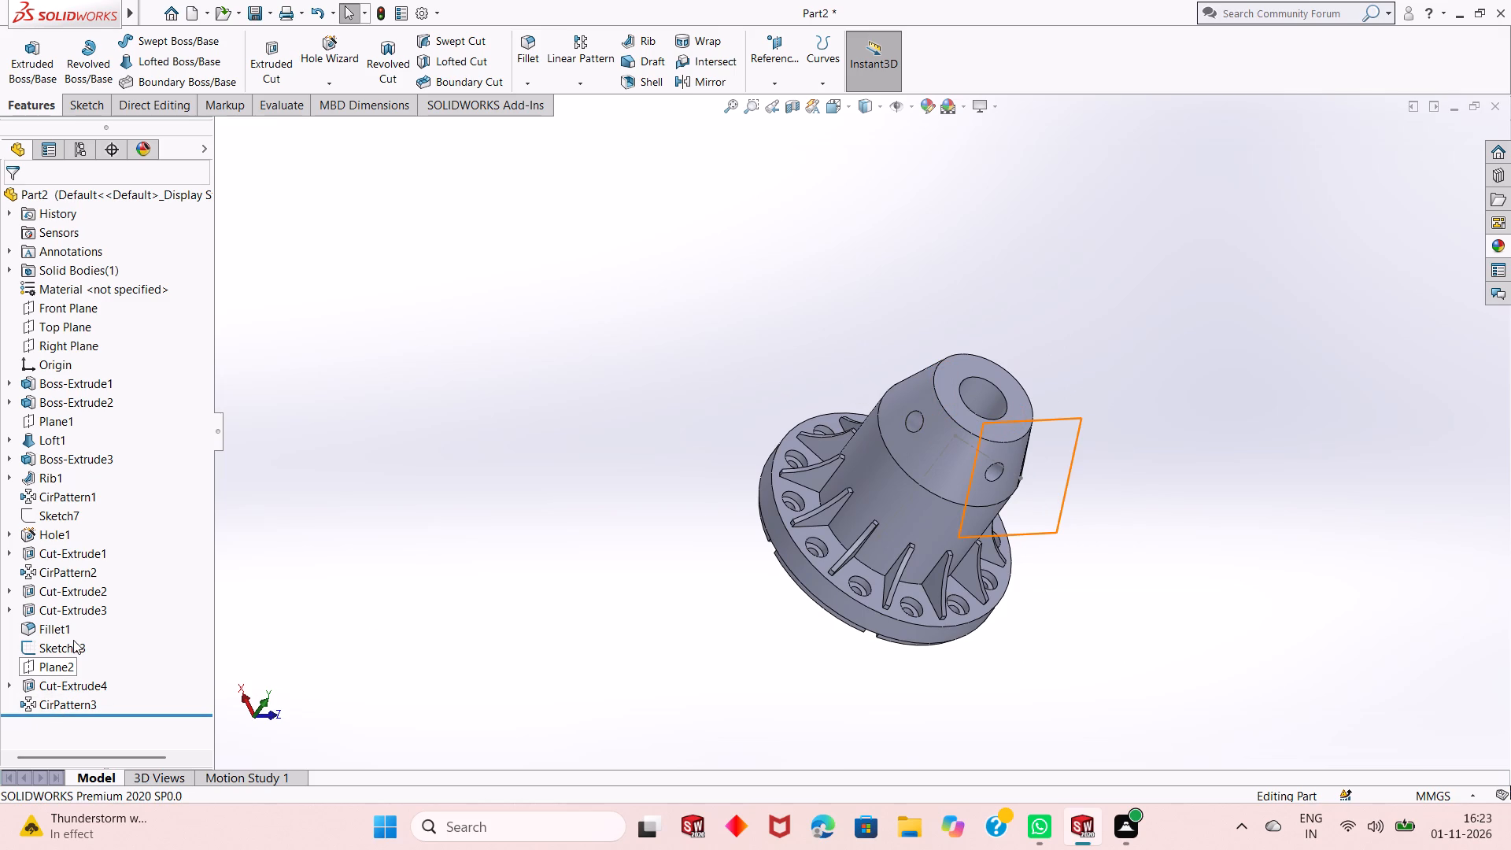
{"action": "right_click", "coordinate": [73, 641]}
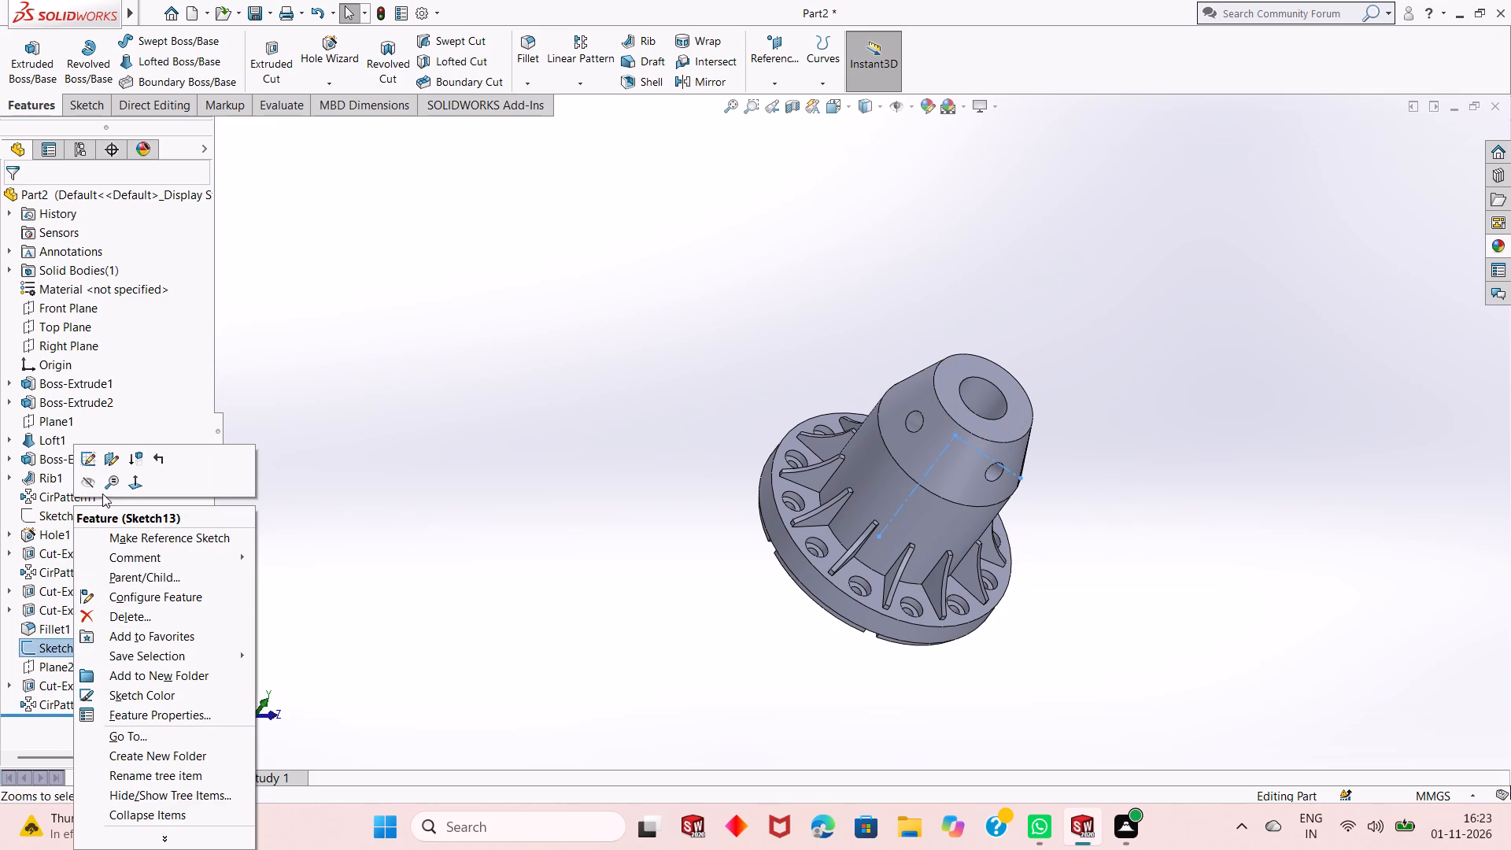
{"action": "left_click", "coordinate": [94, 479]}
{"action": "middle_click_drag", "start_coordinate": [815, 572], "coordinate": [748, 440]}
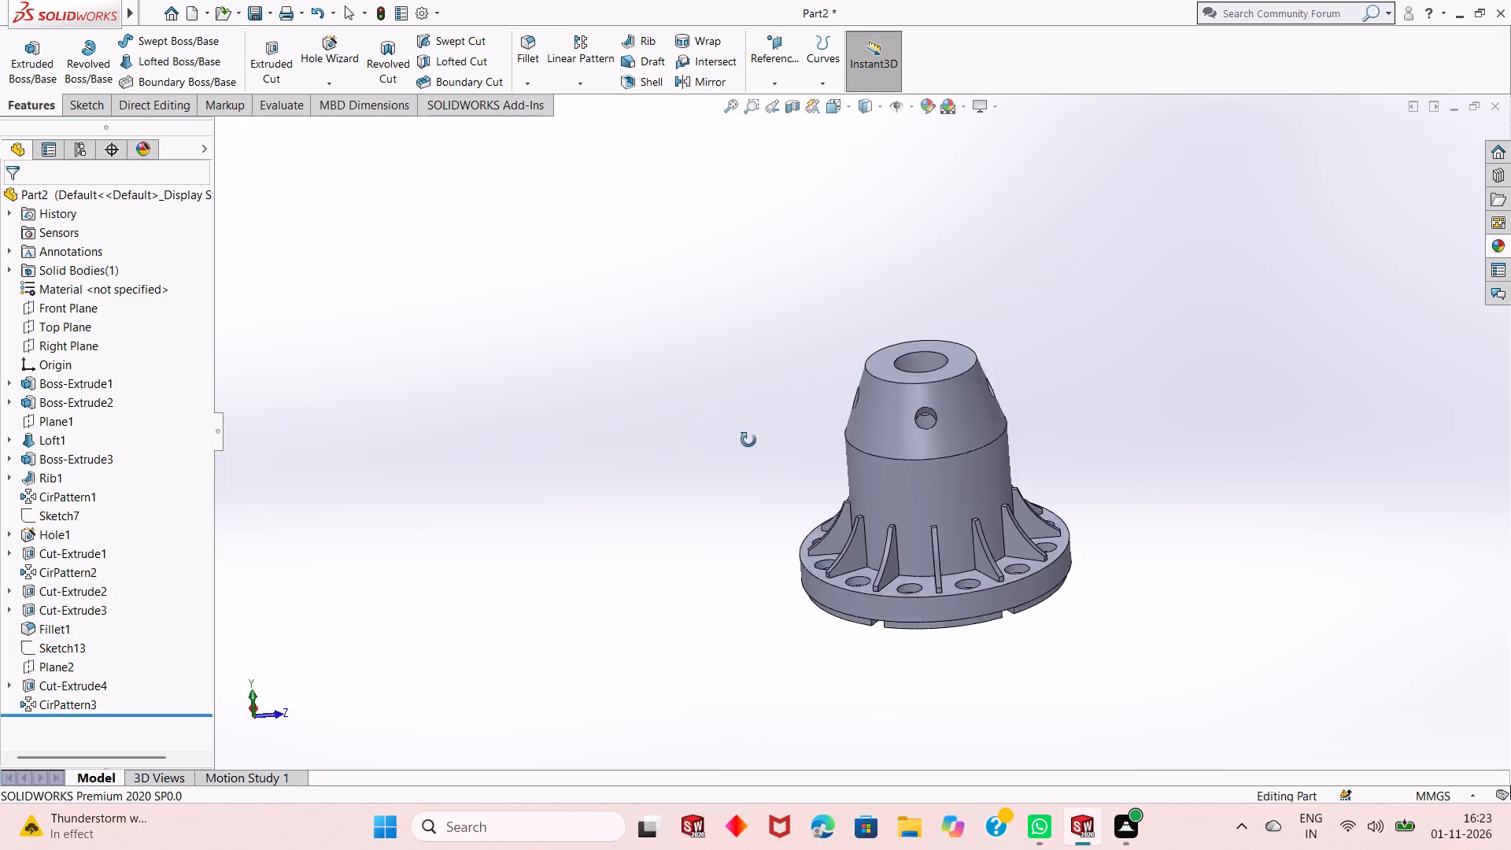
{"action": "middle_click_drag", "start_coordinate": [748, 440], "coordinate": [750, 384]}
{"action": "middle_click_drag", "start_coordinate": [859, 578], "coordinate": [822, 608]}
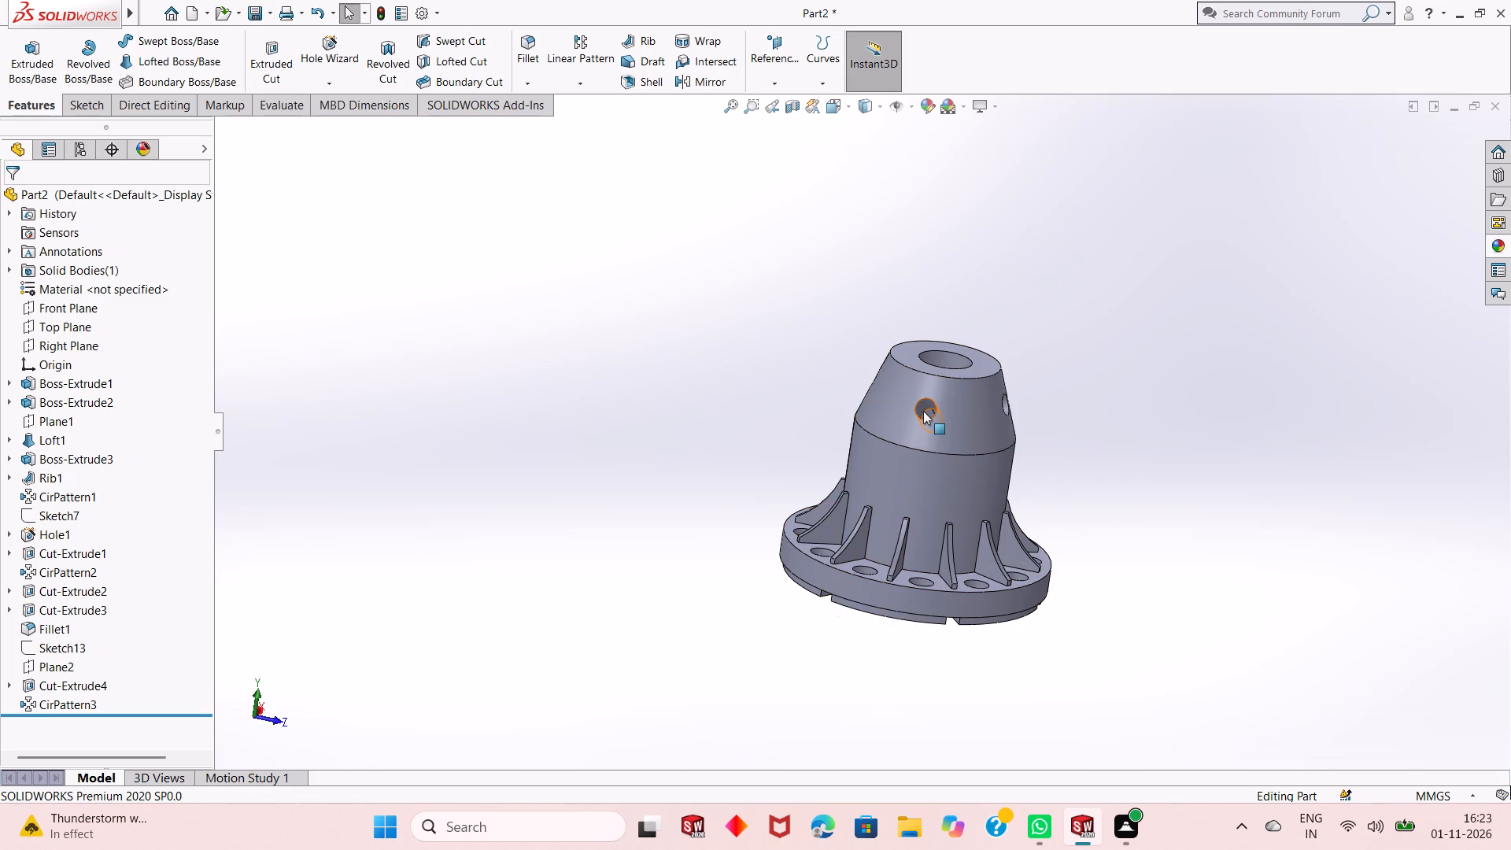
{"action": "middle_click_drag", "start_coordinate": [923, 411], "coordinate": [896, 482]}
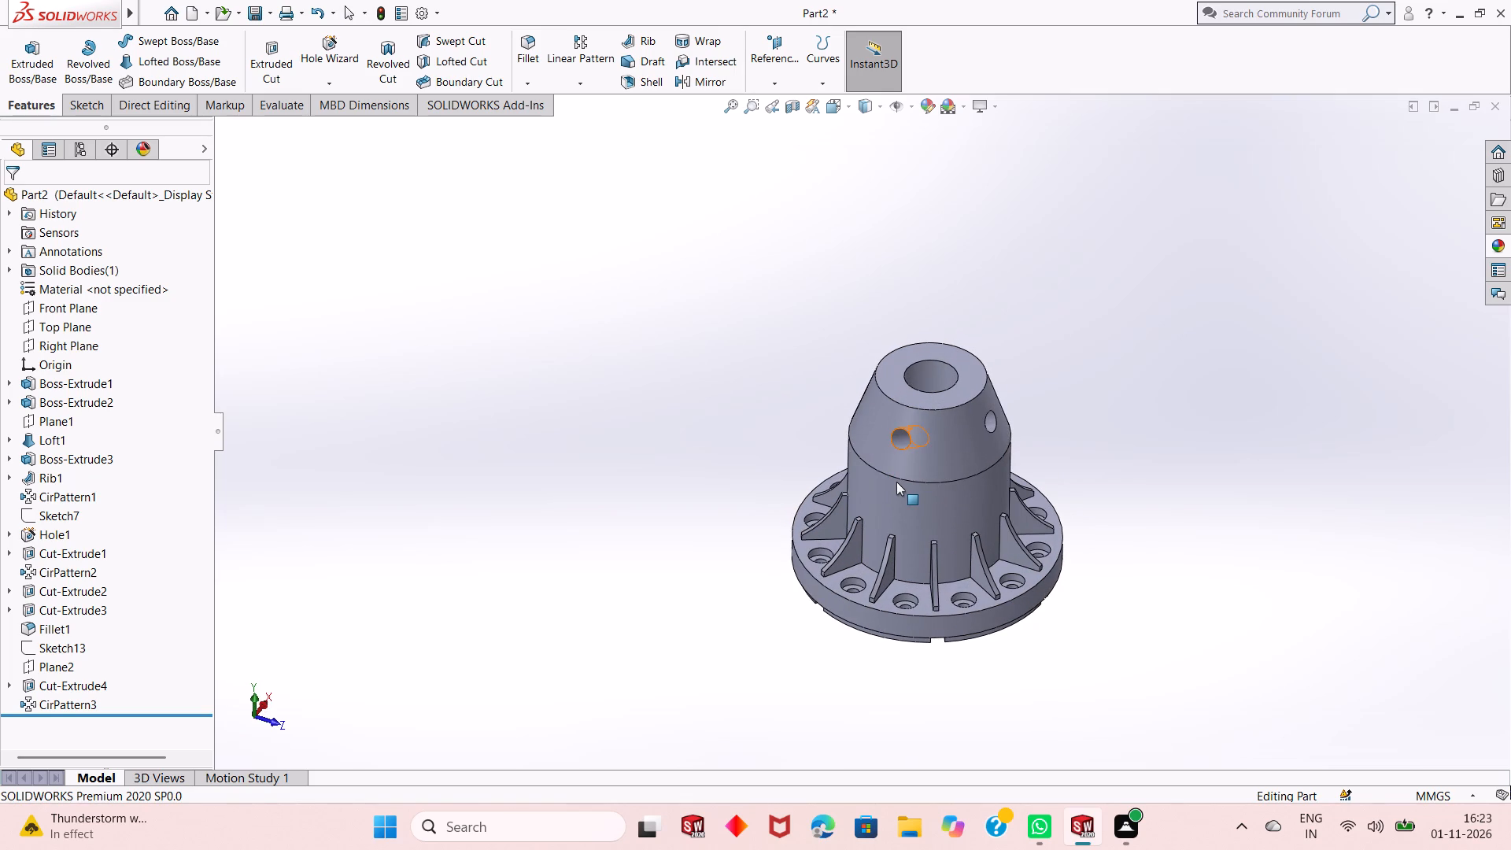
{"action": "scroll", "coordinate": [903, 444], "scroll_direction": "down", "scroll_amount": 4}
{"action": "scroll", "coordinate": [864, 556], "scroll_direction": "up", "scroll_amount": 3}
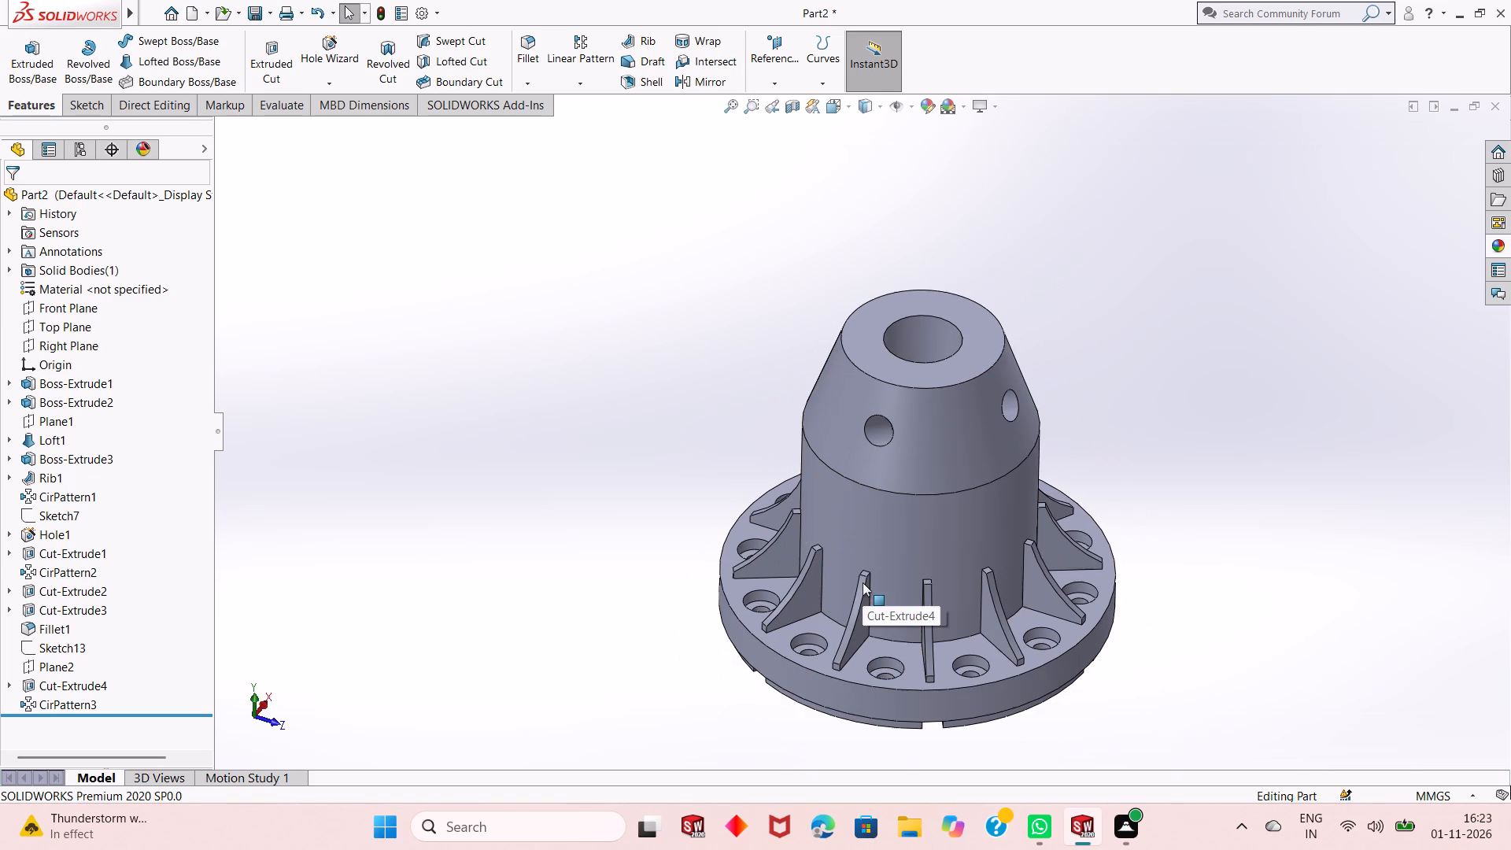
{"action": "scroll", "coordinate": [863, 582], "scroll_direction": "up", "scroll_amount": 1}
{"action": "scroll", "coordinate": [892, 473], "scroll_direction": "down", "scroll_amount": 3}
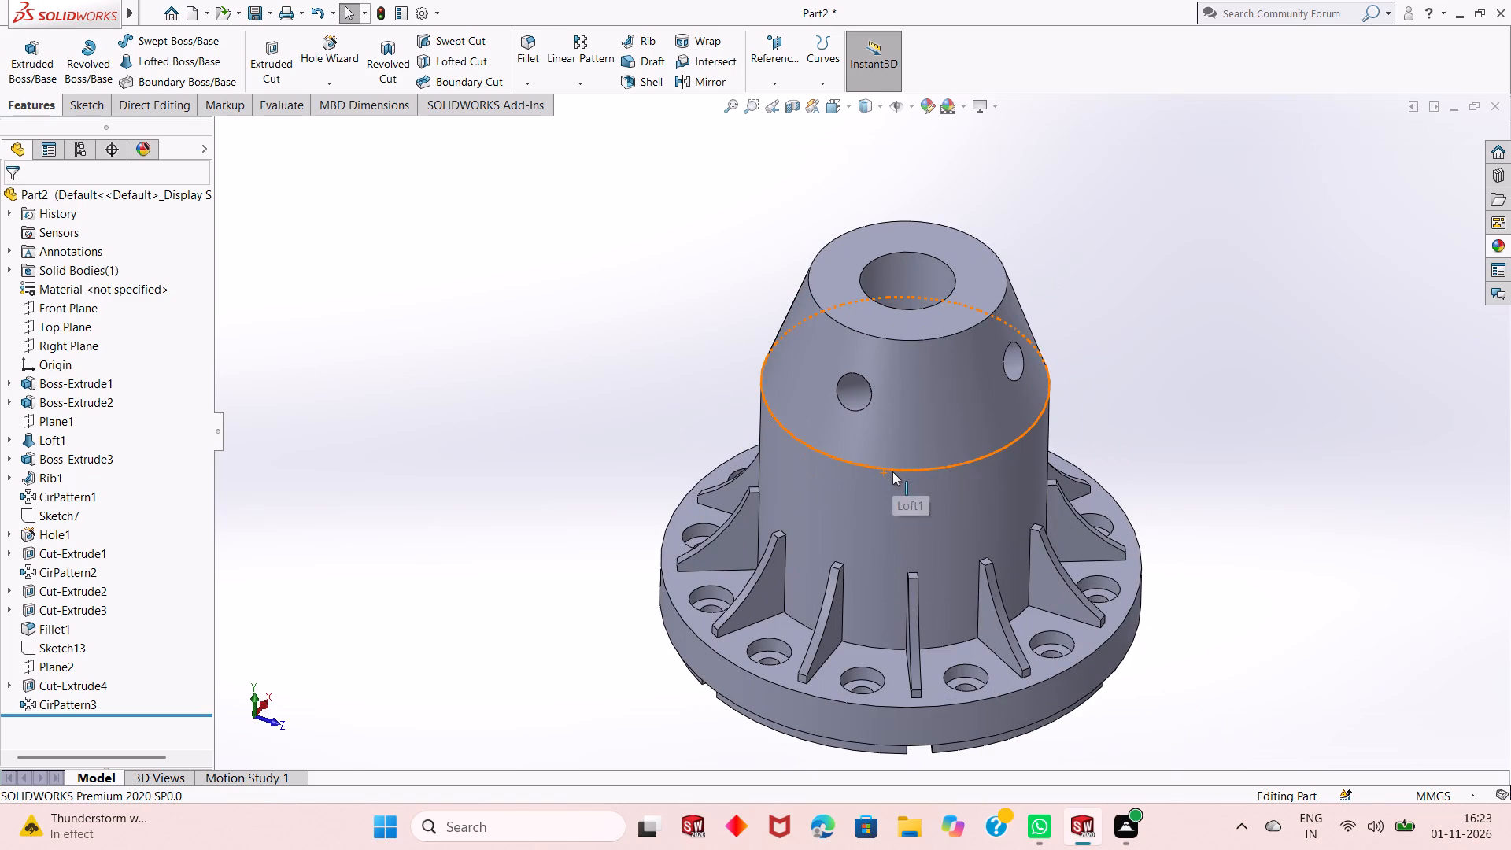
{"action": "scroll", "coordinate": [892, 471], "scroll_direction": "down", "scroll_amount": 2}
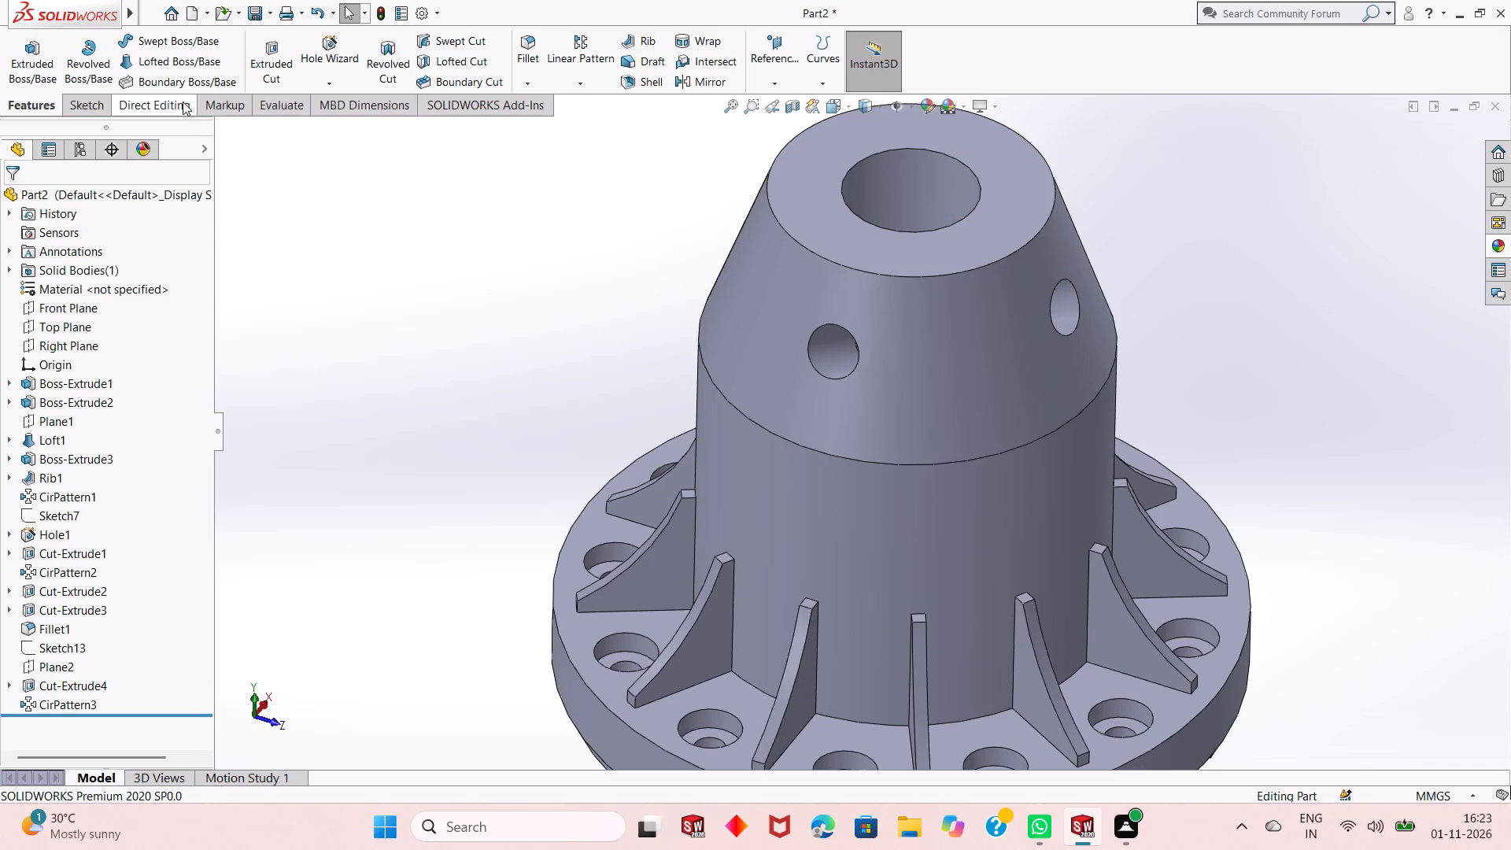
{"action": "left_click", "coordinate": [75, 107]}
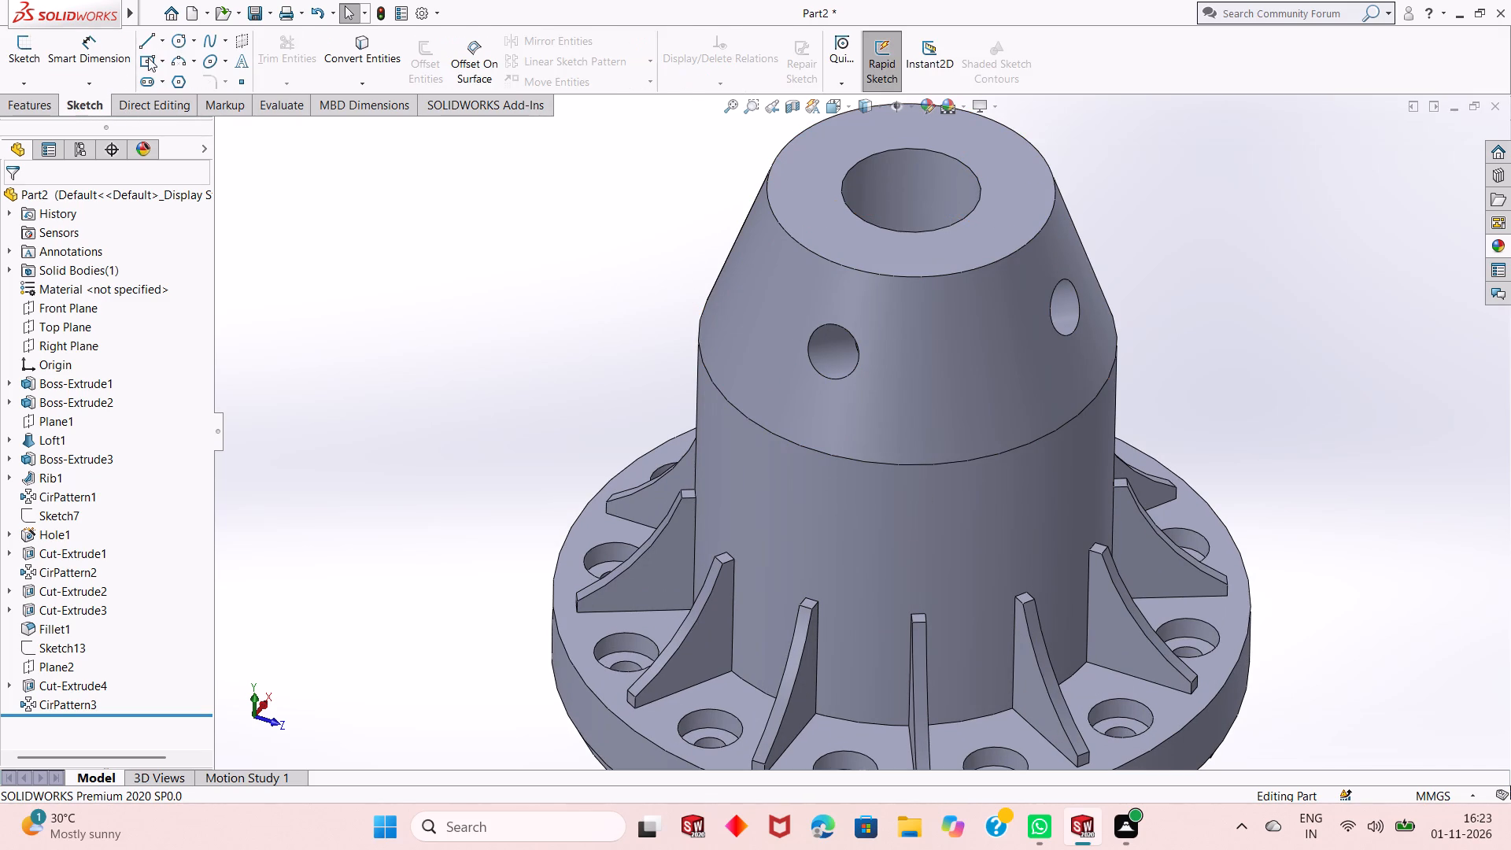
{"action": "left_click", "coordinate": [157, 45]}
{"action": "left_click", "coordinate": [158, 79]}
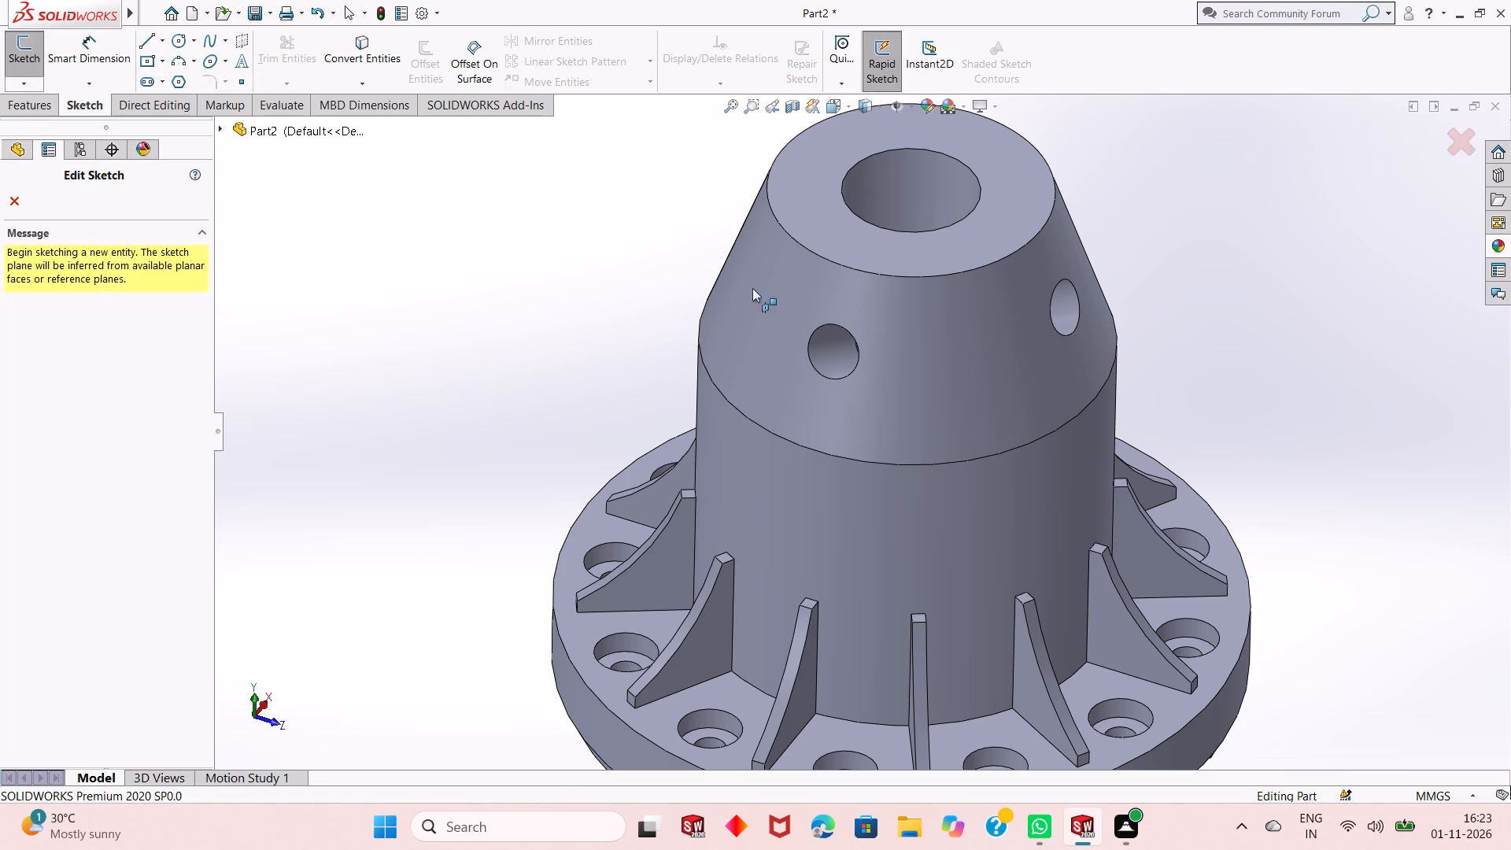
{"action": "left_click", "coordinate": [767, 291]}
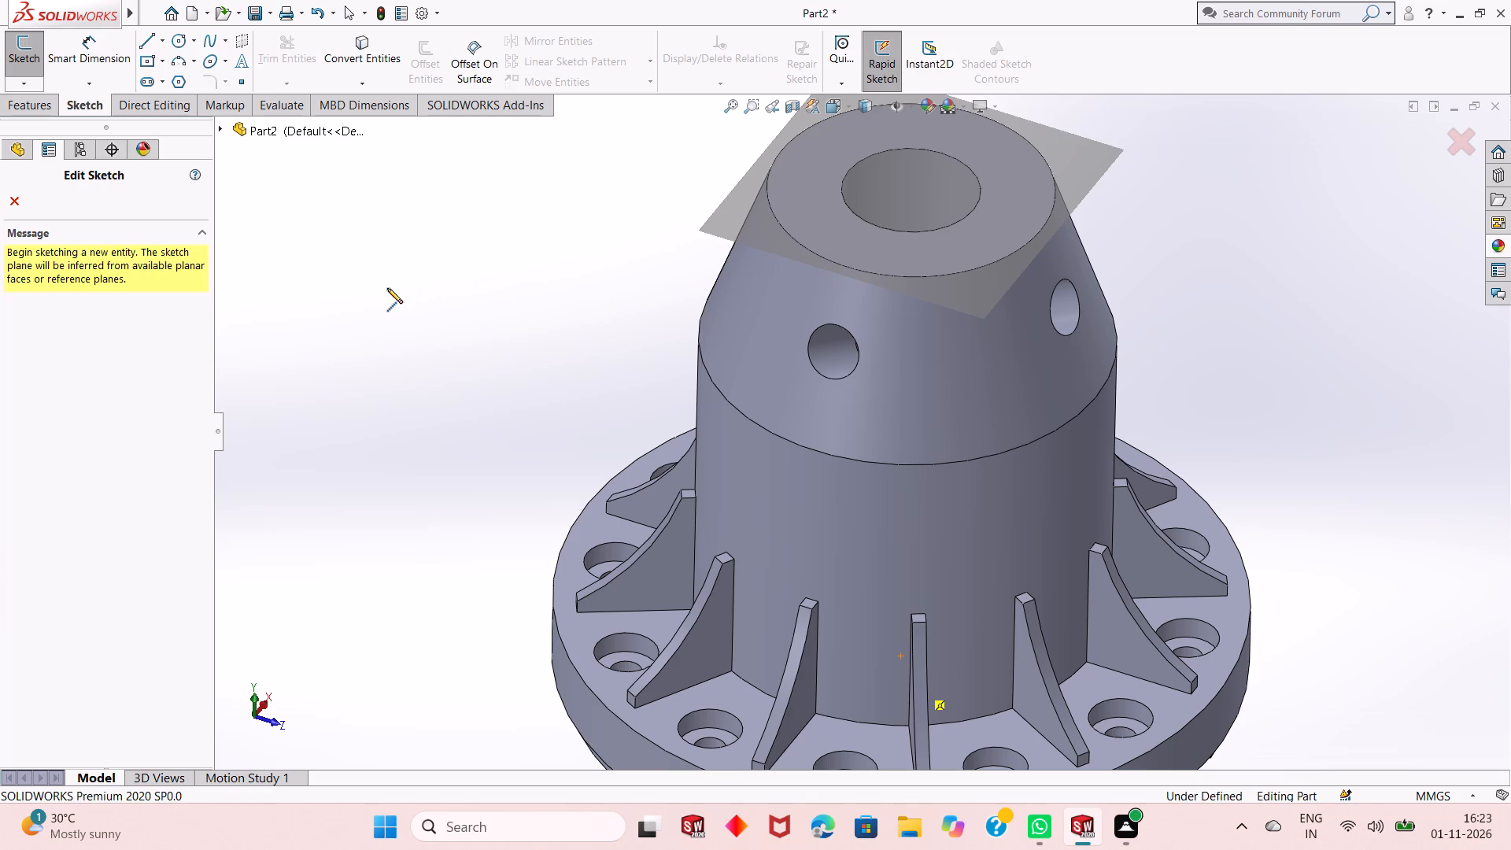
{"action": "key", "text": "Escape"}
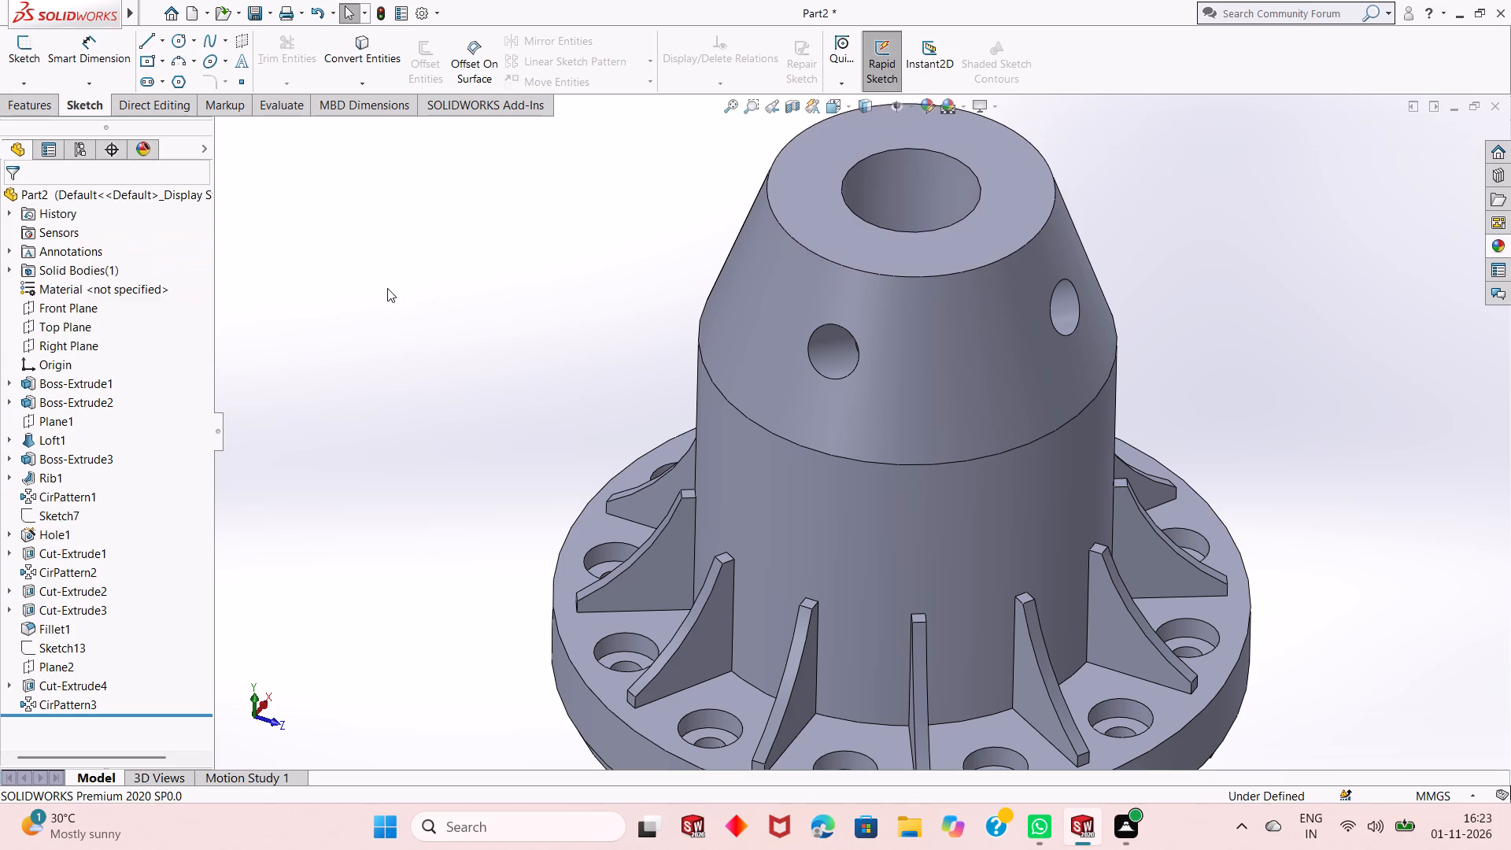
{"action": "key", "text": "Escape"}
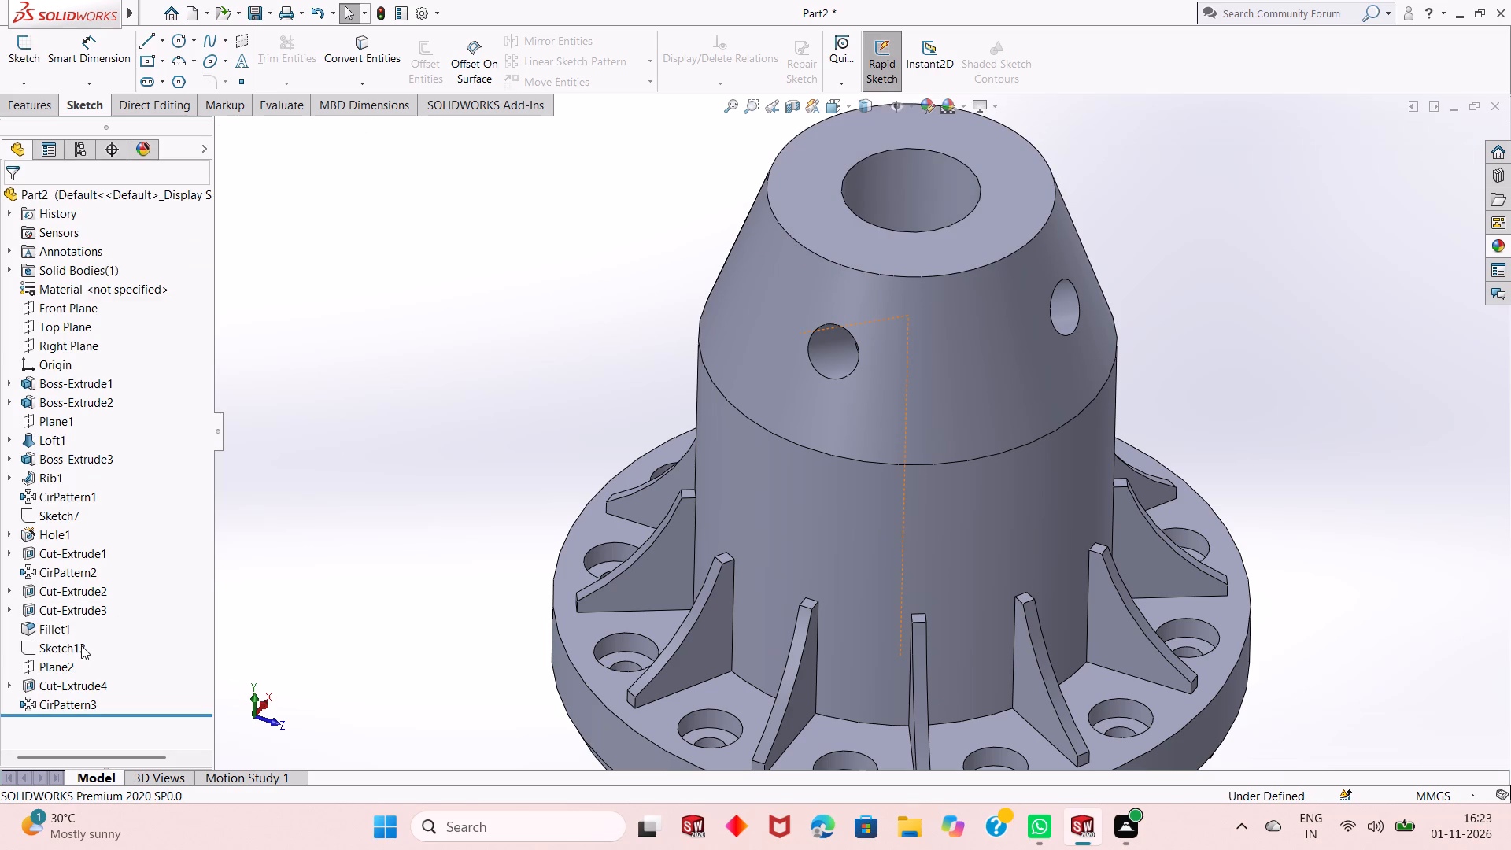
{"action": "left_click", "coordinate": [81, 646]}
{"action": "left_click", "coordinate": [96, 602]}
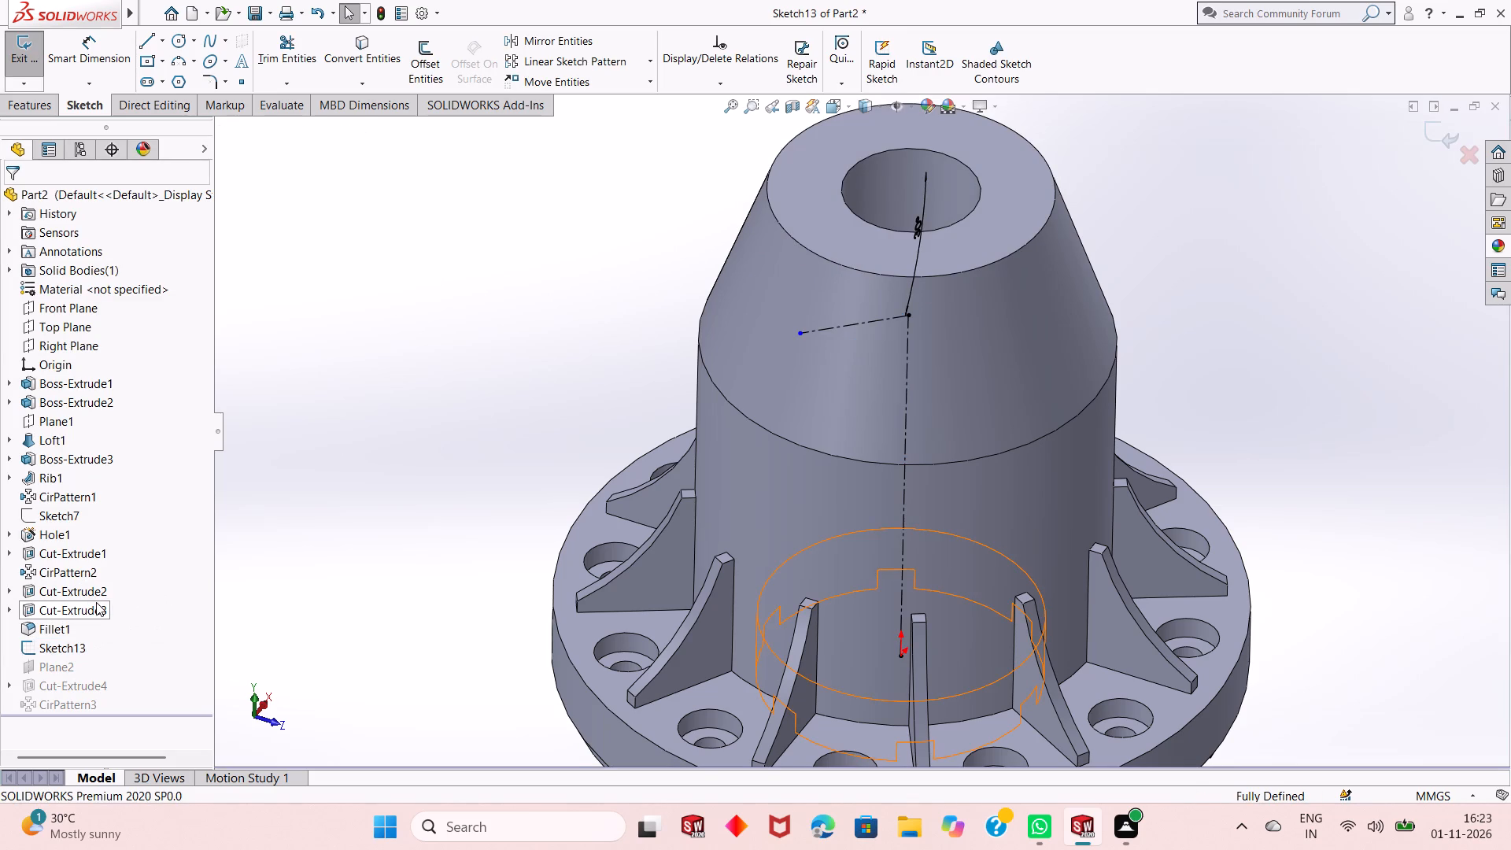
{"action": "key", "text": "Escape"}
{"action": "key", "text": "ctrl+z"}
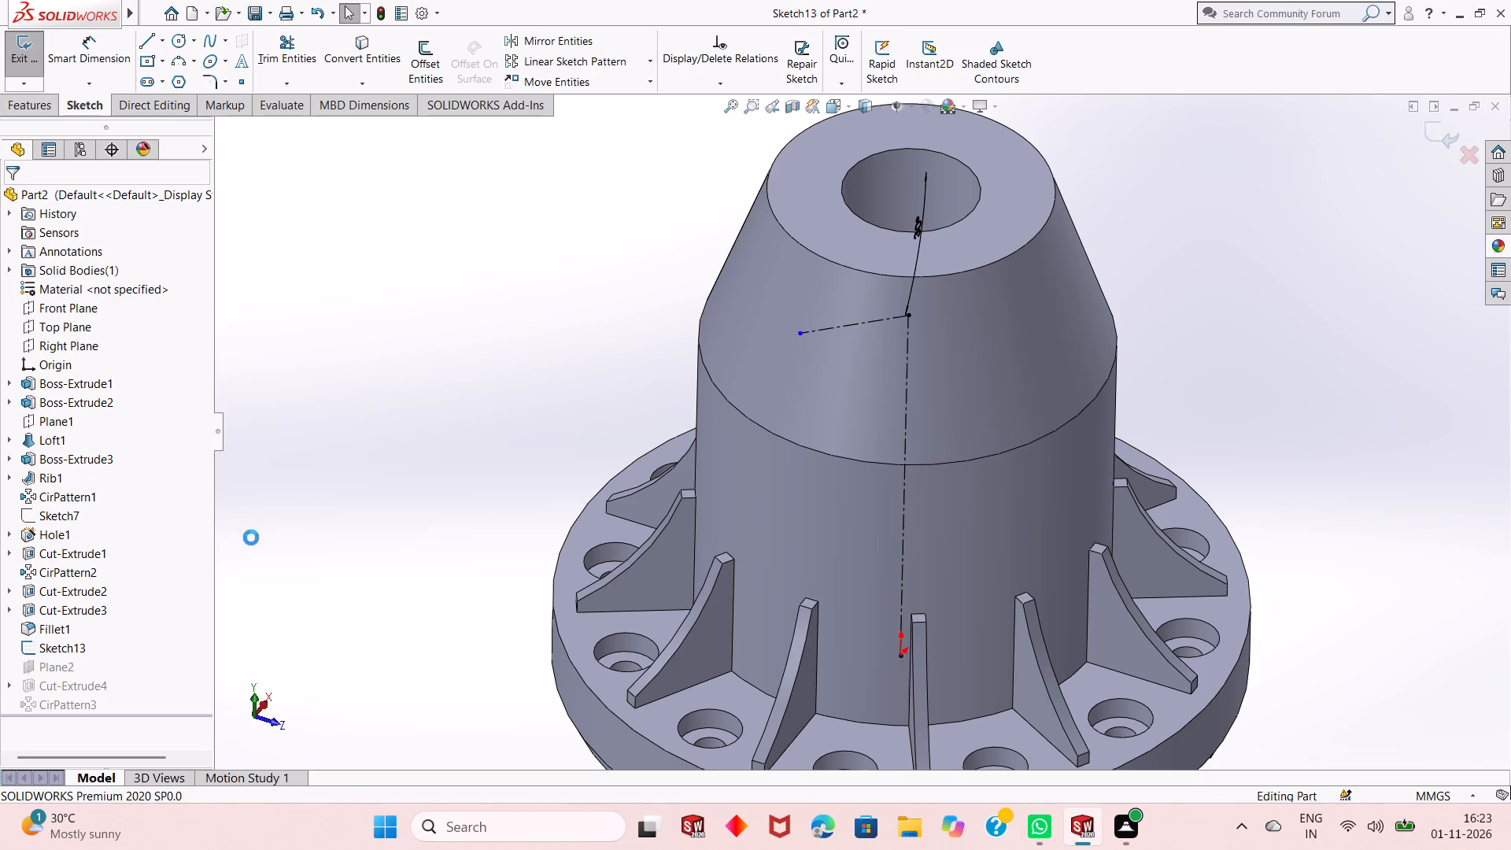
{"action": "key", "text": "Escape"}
Show Sketch13, the construction sketch with the angled hole's centerlines.
{"action": "left_click", "coordinate": [63, 650]}
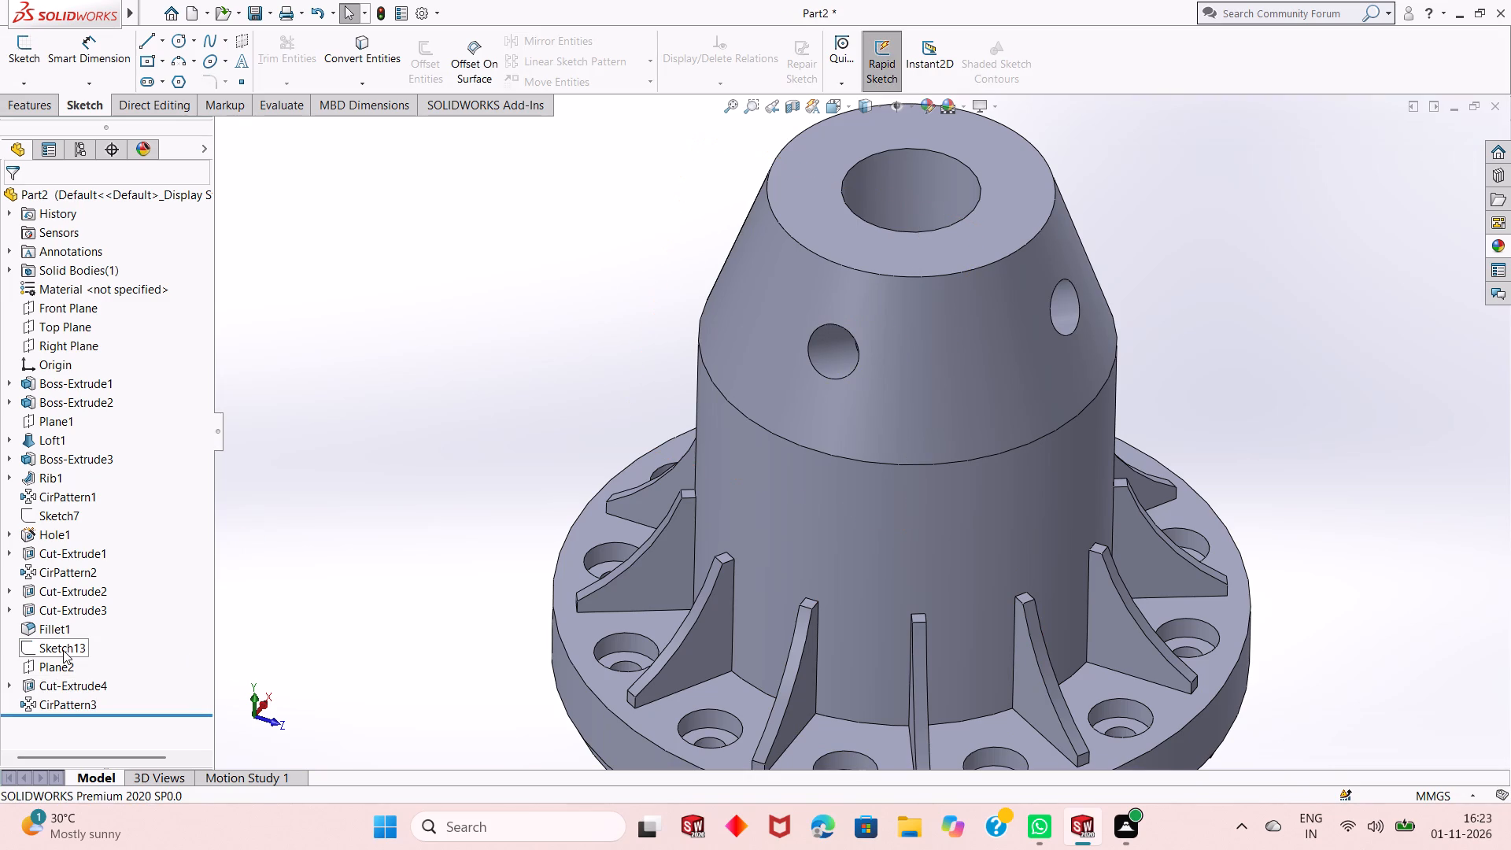
{"action": "left_click", "coordinate": [78, 629]}
Start a cut thread on the angled hole's outer edge in the tapered face, starting from the outer endpoint of Sketch13's centerline.
{"action": "middle_click_drag", "start_coordinate": [816, 456], "coordinate": [817, 352]}
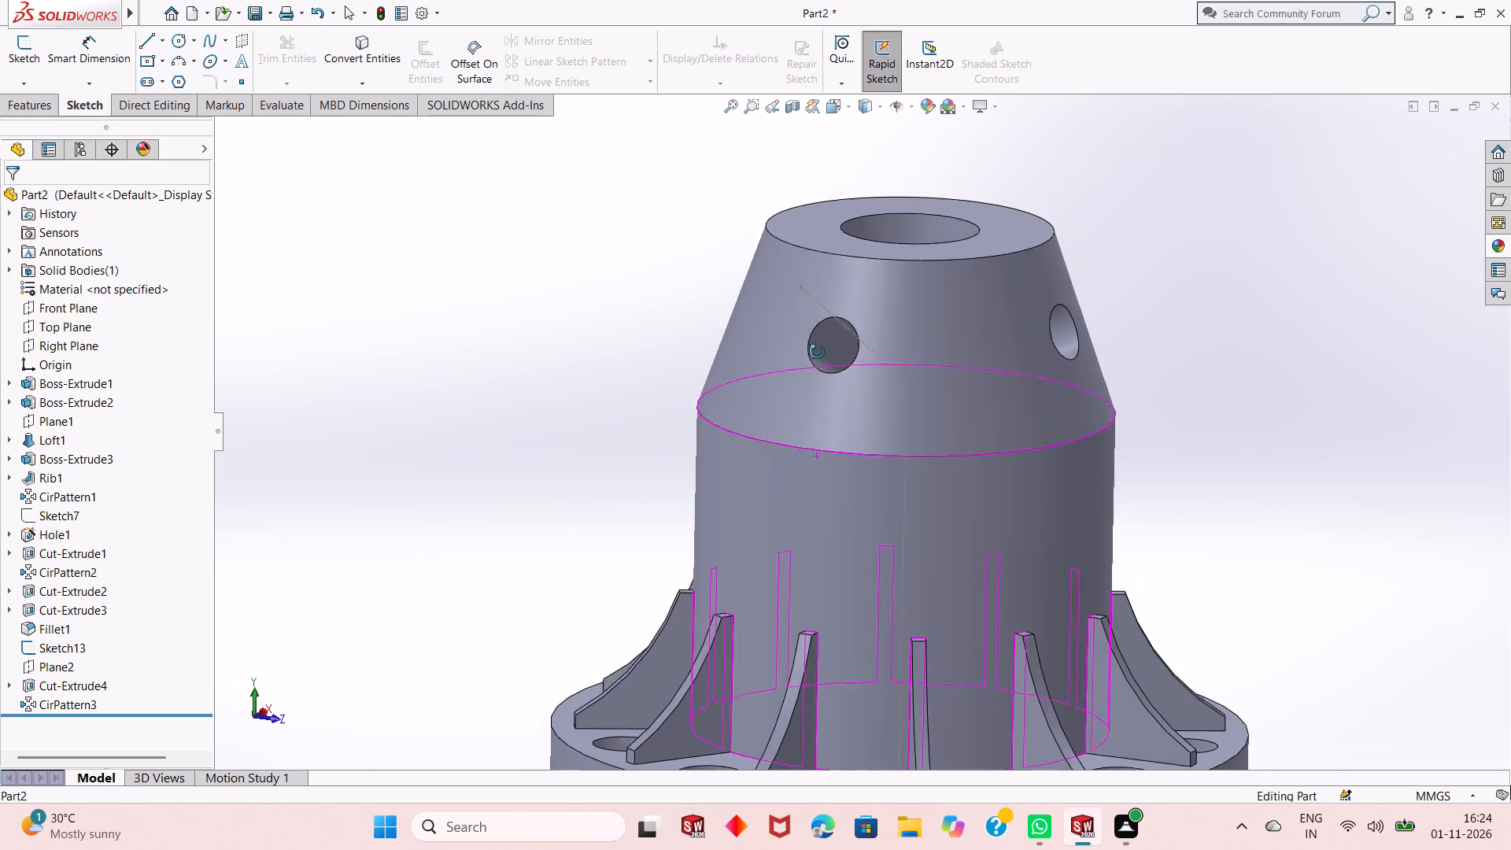
{"action": "middle_click_drag", "start_coordinate": [817, 352], "coordinate": [863, 394]}
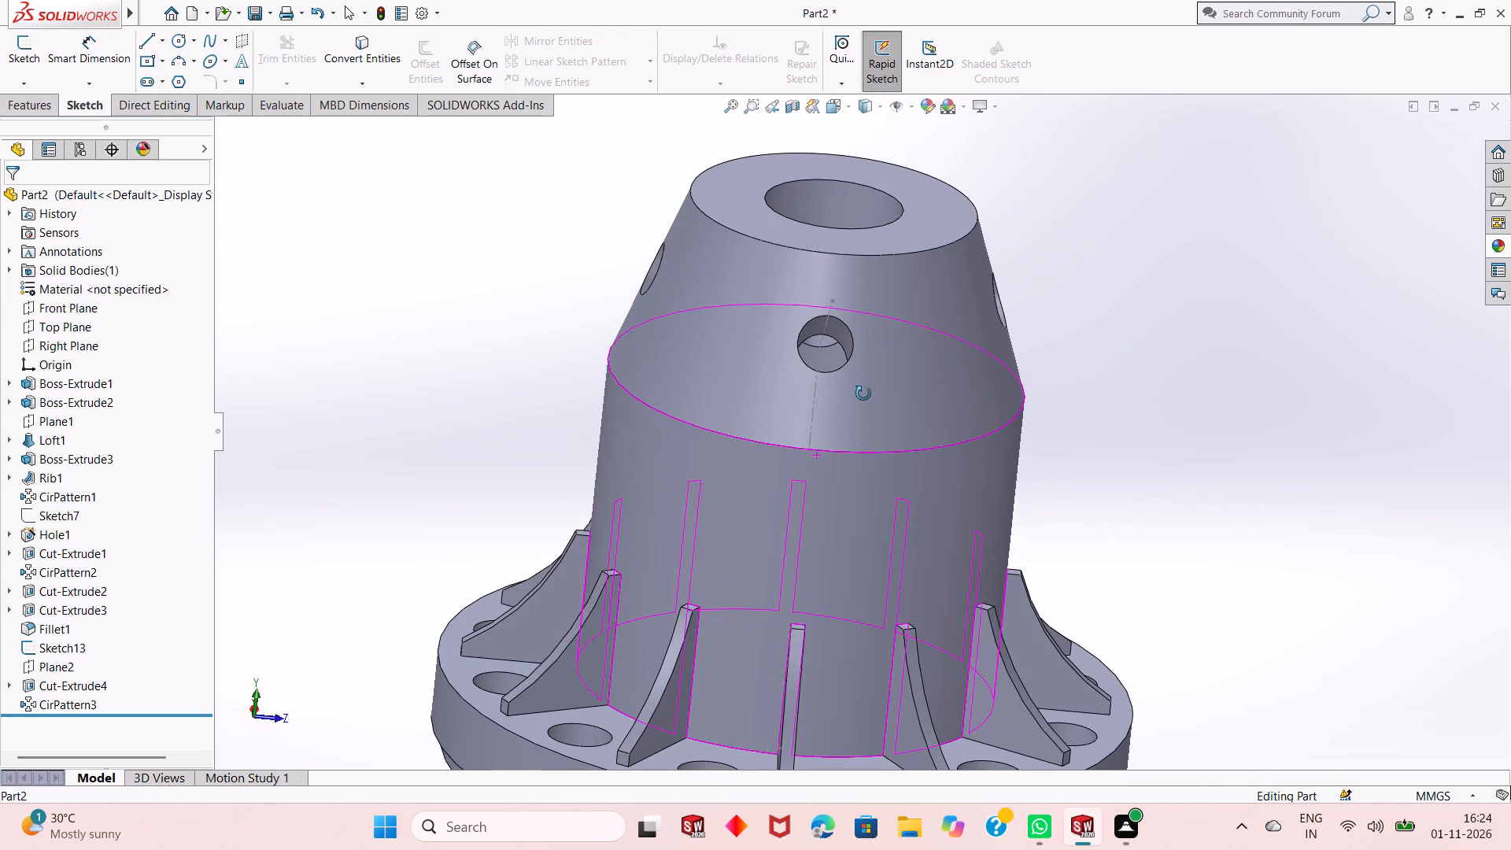
{"action": "middle_click_drag", "start_coordinate": [863, 394], "coordinate": [991, 356]}
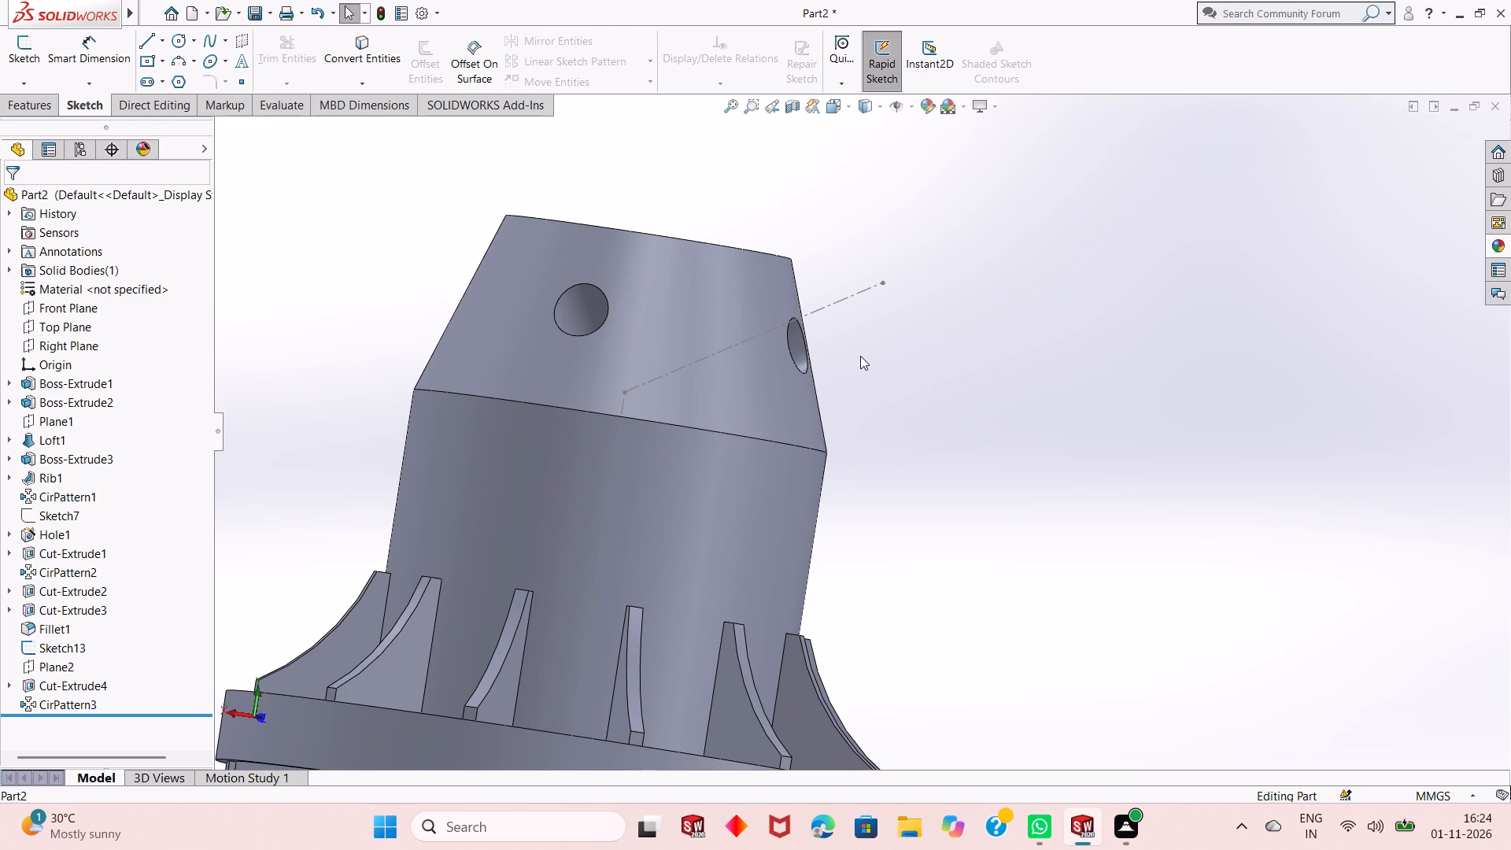
{"action": "middle_click_drag", "start_coordinate": [860, 356], "coordinate": [908, 354]}
{"action": "middle_click_drag", "start_coordinate": [888, 351], "coordinate": [877, 397]}
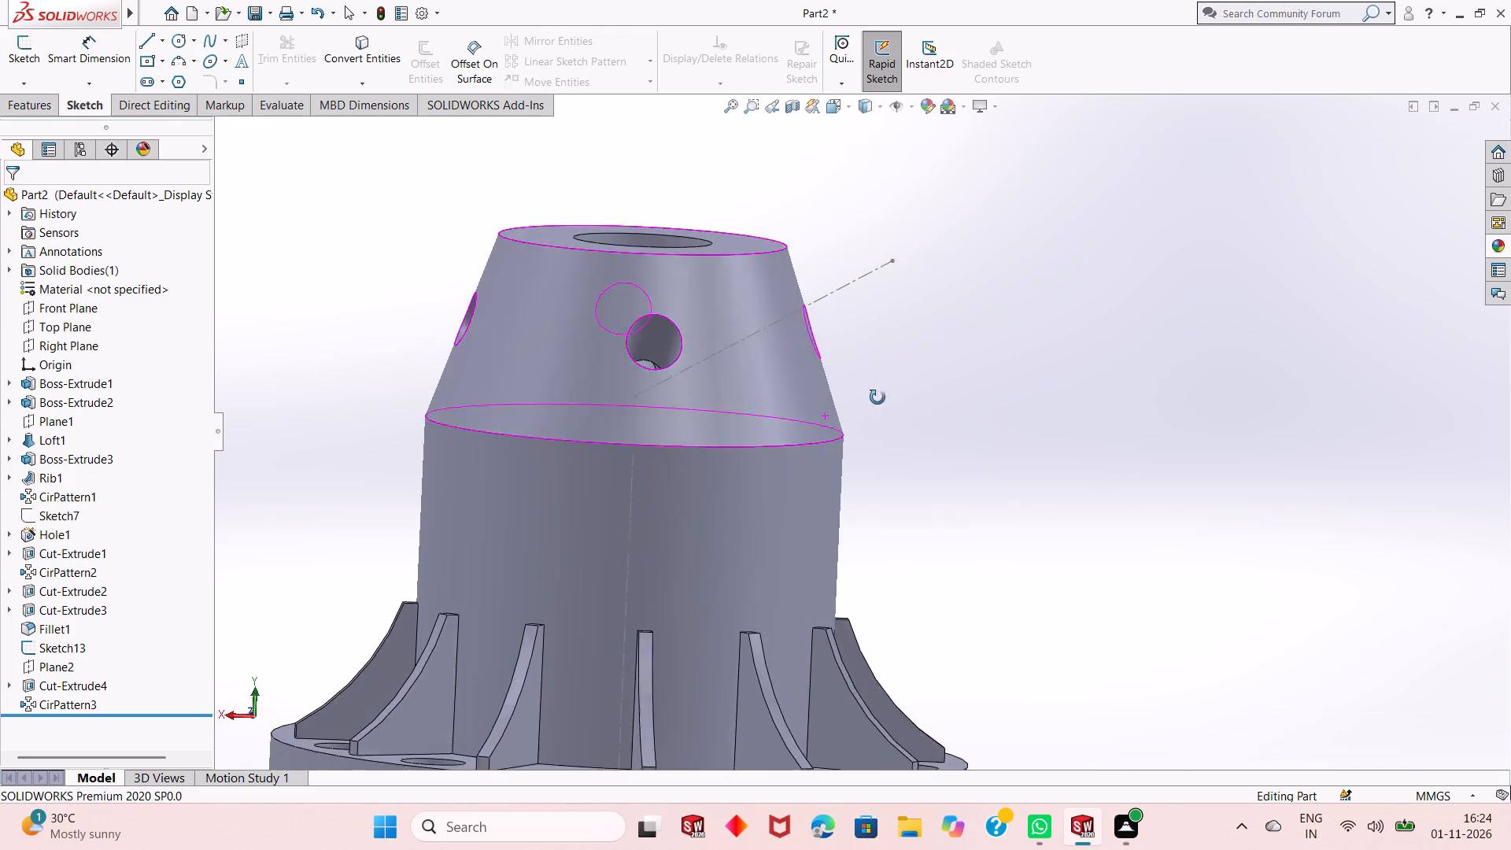
{"action": "middle_click_drag", "start_coordinate": [877, 397], "coordinate": [841, 428]}
{"action": "left_click", "coordinate": [386, 83]}
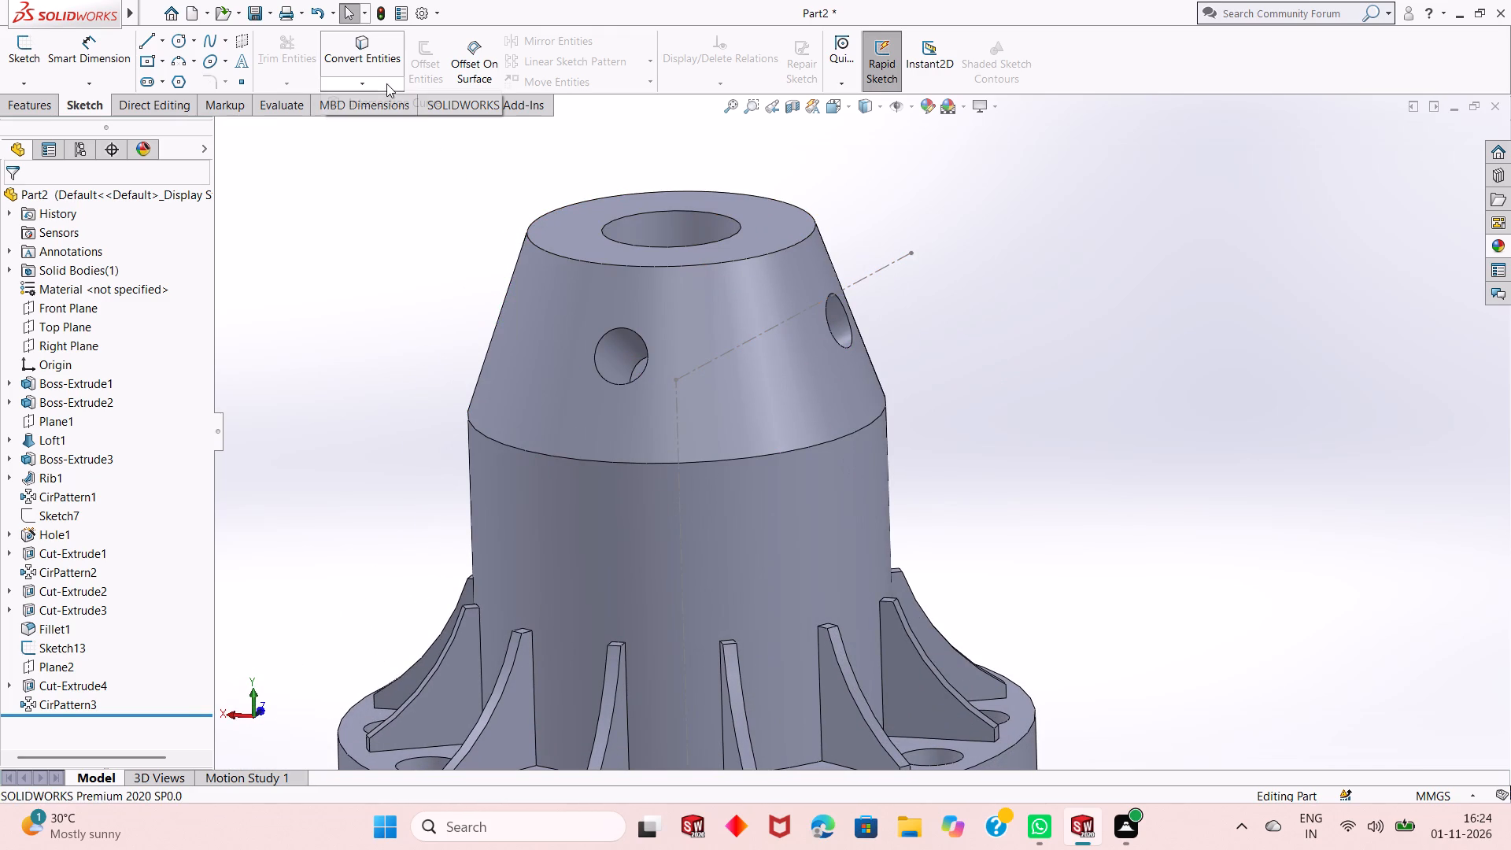
{"action": "left_click", "coordinate": [316, 198]}
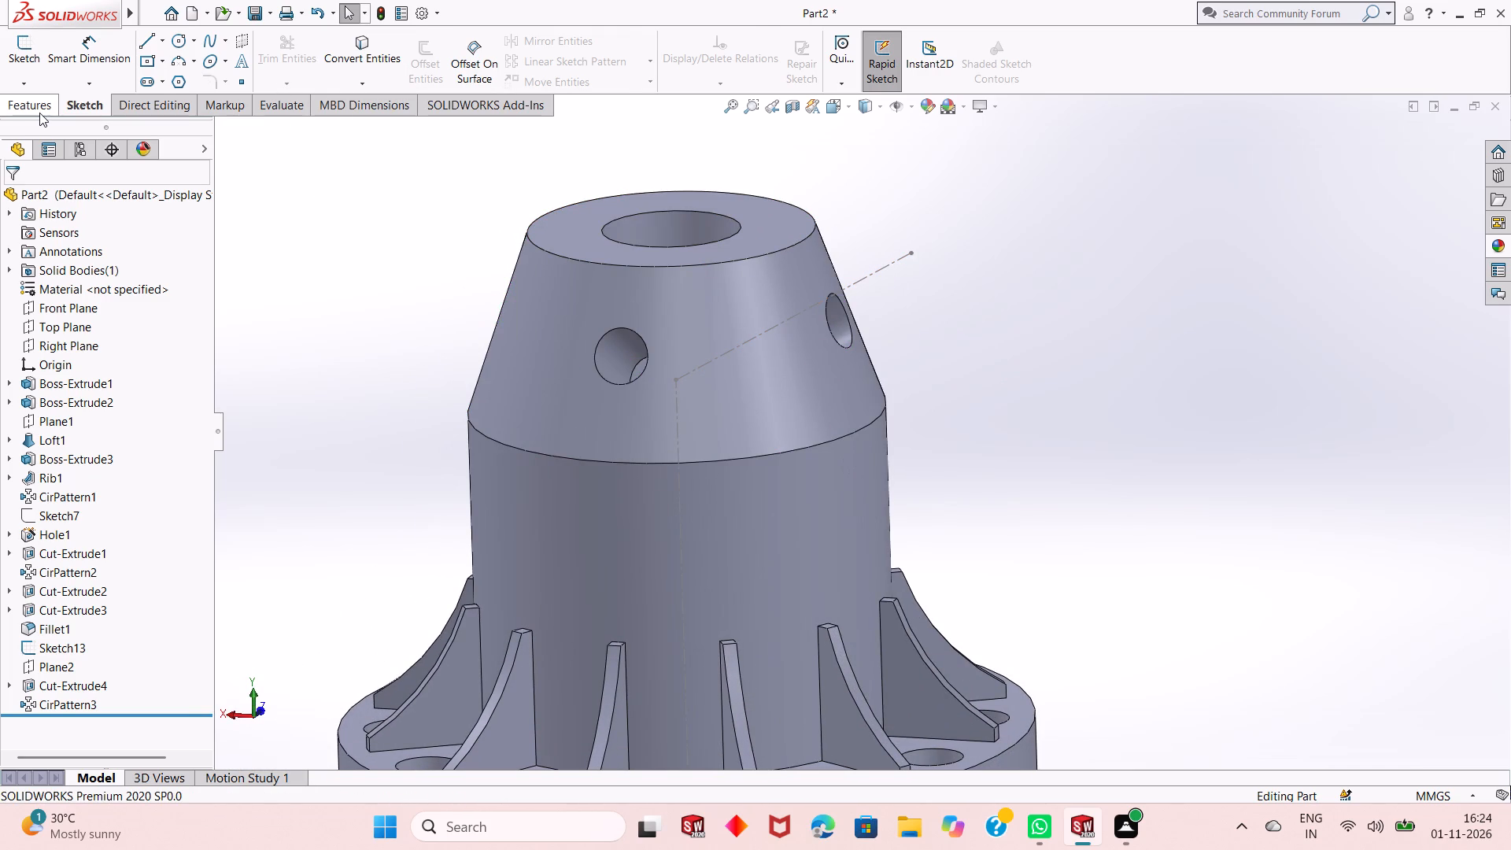
{"action": "left_click", "coordinate": [39, 113]}
{"action": "left_click", "coordinate": [336, 83]}
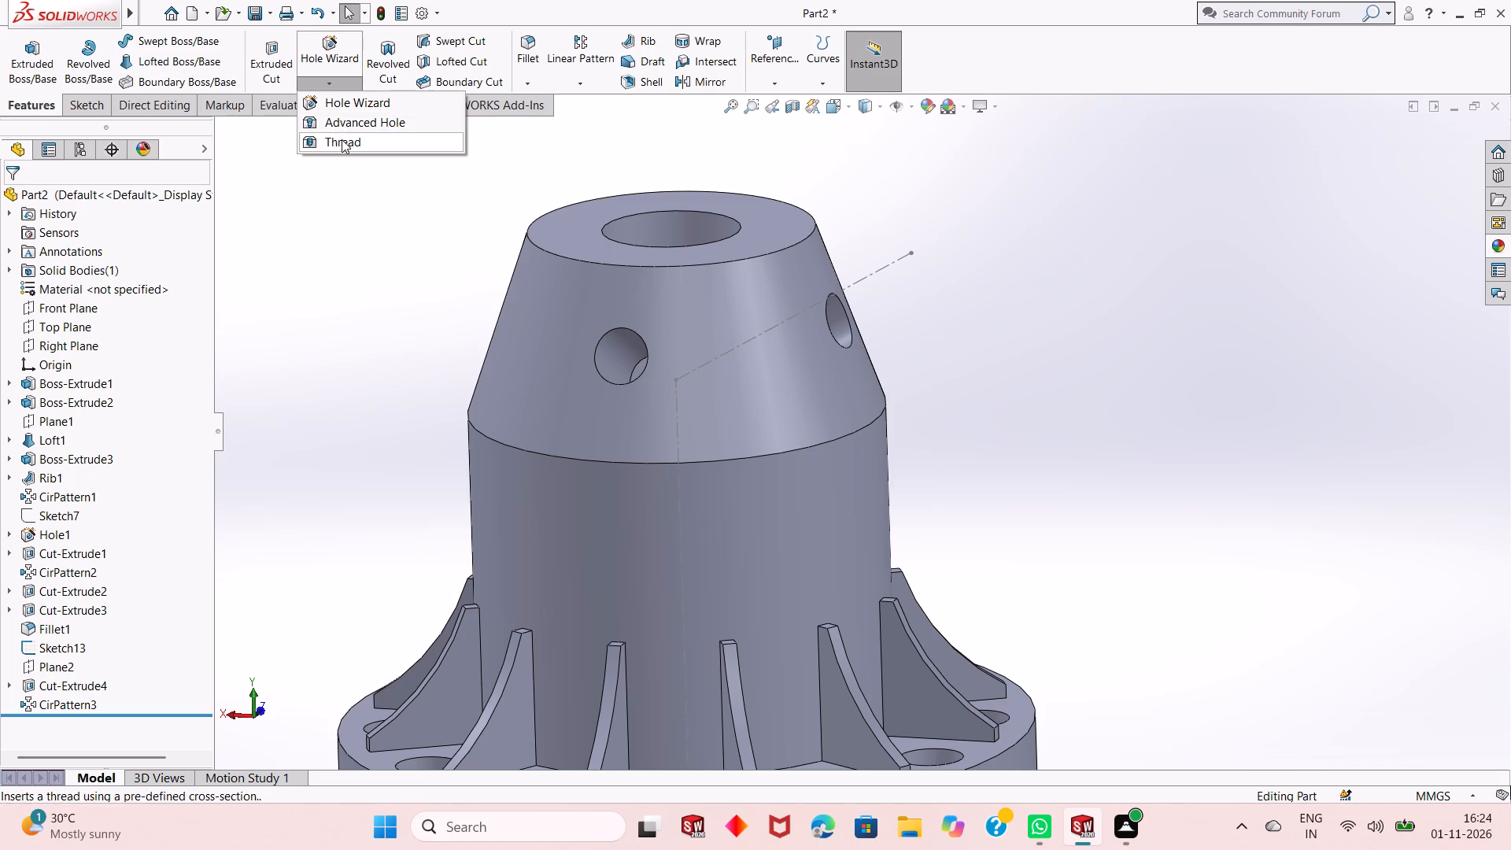
{"action": "left_click", "coordinate": [342, 141]}
{"action": "left_click", "coordinate": [865, 445]}
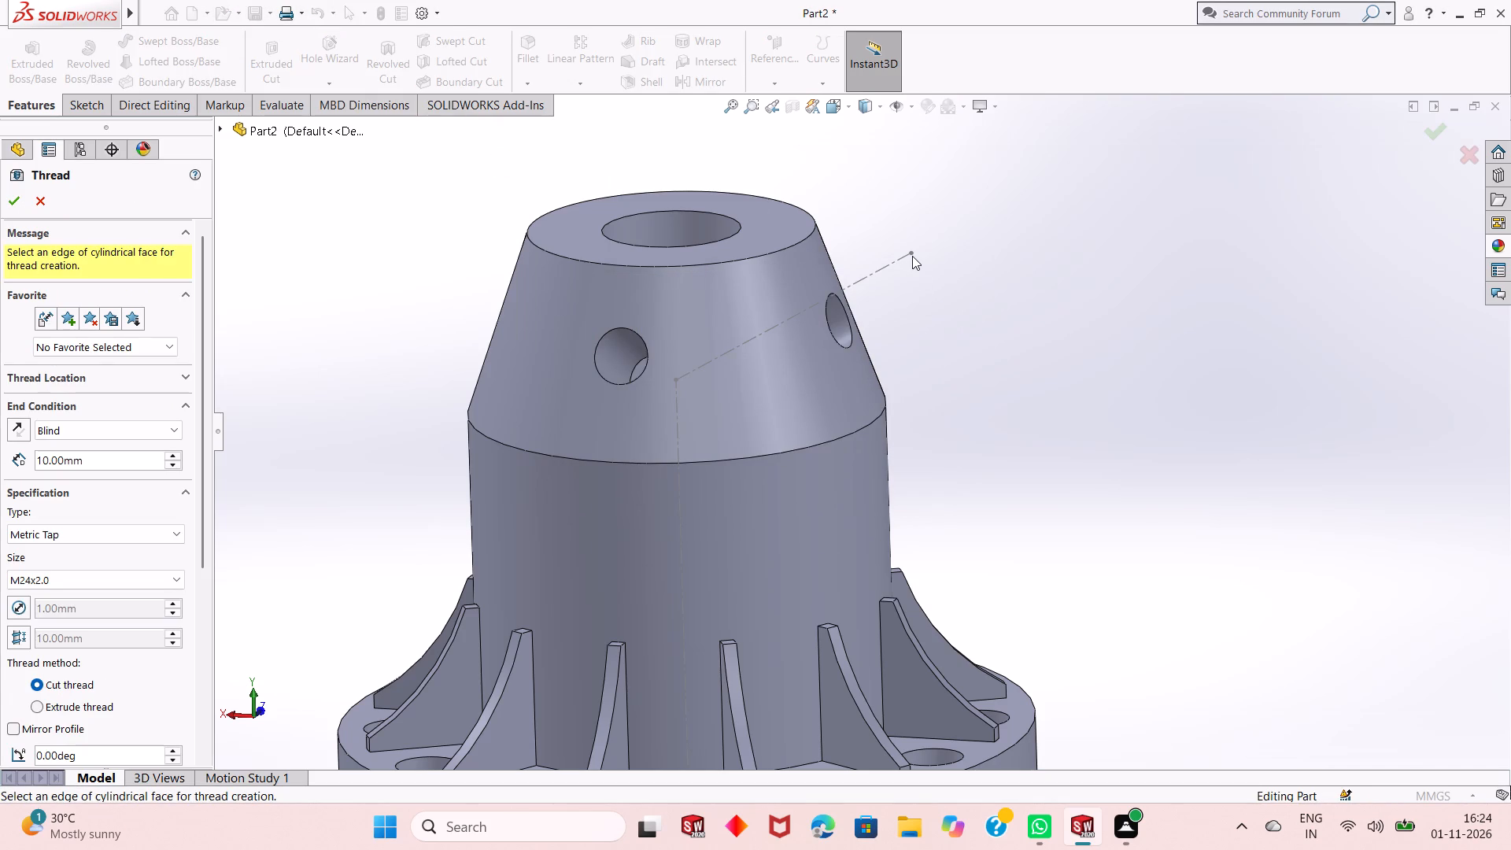
{"action": "left_click", "coordinate": [912, 249]}
{"action": "left_click", "coordinate": [908, 256]}
{"action": "left_click", "coordinate": [835, 338]}
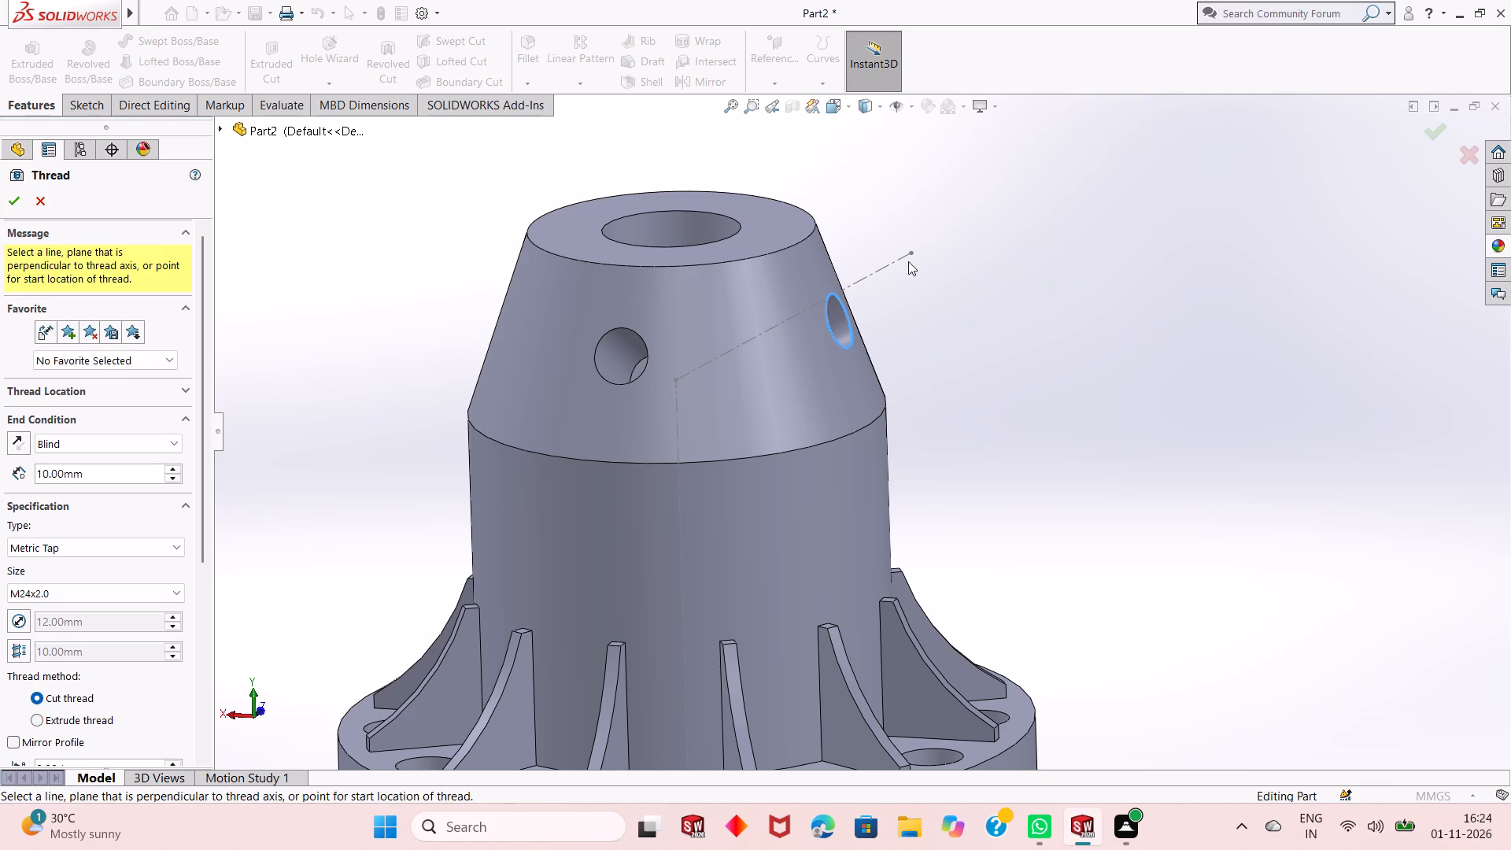
{"action": "left_click", "coordinate": [911, 255]}
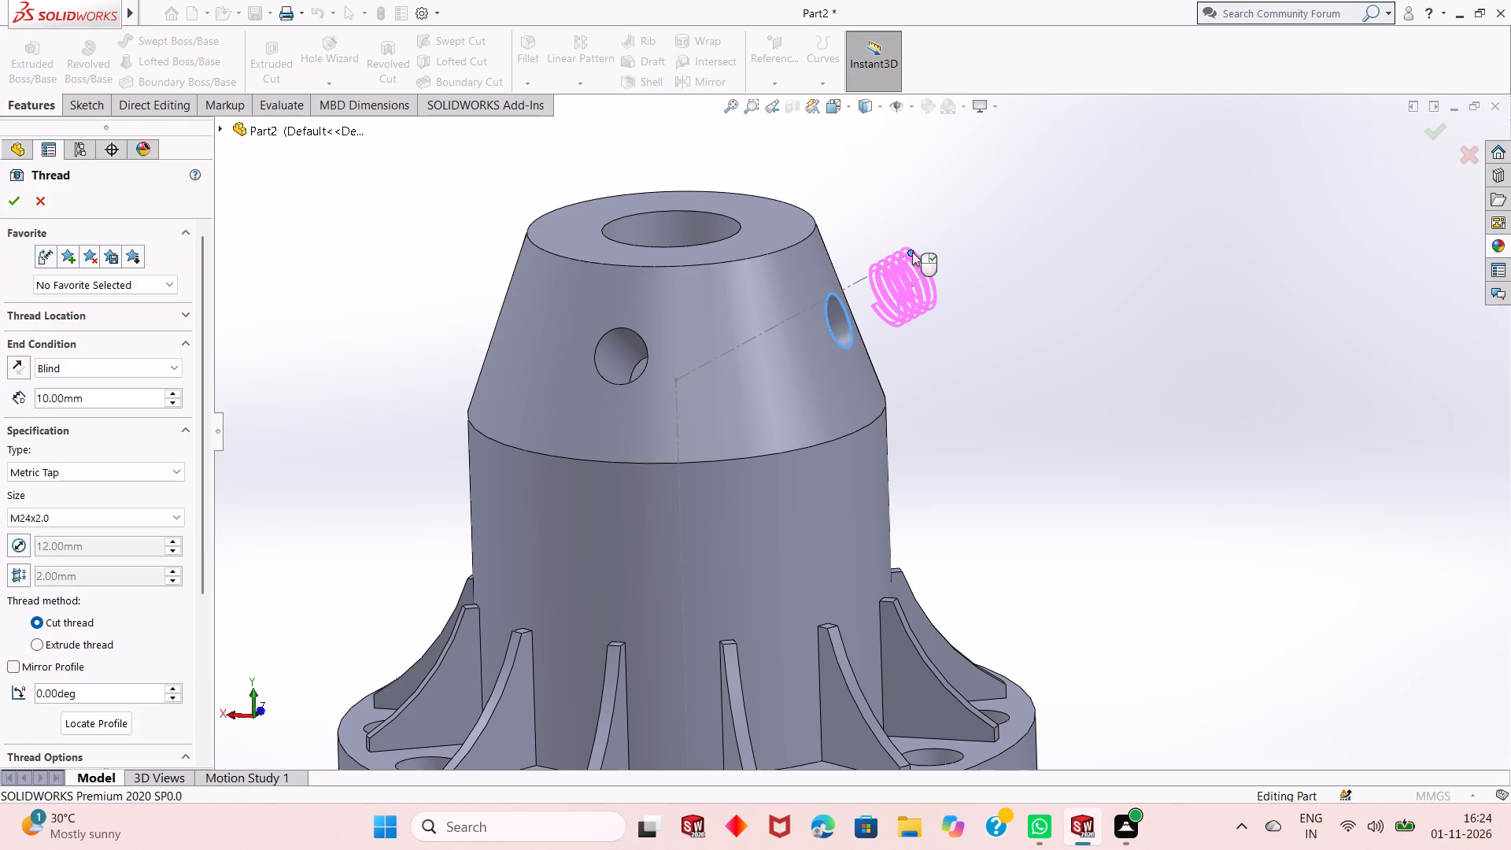
Set the Metric Tap thread size to M14x2.0.
{"action": "middle_click_drag", "start_coordinate": [995, 316], "coordinate": [750, 311]}
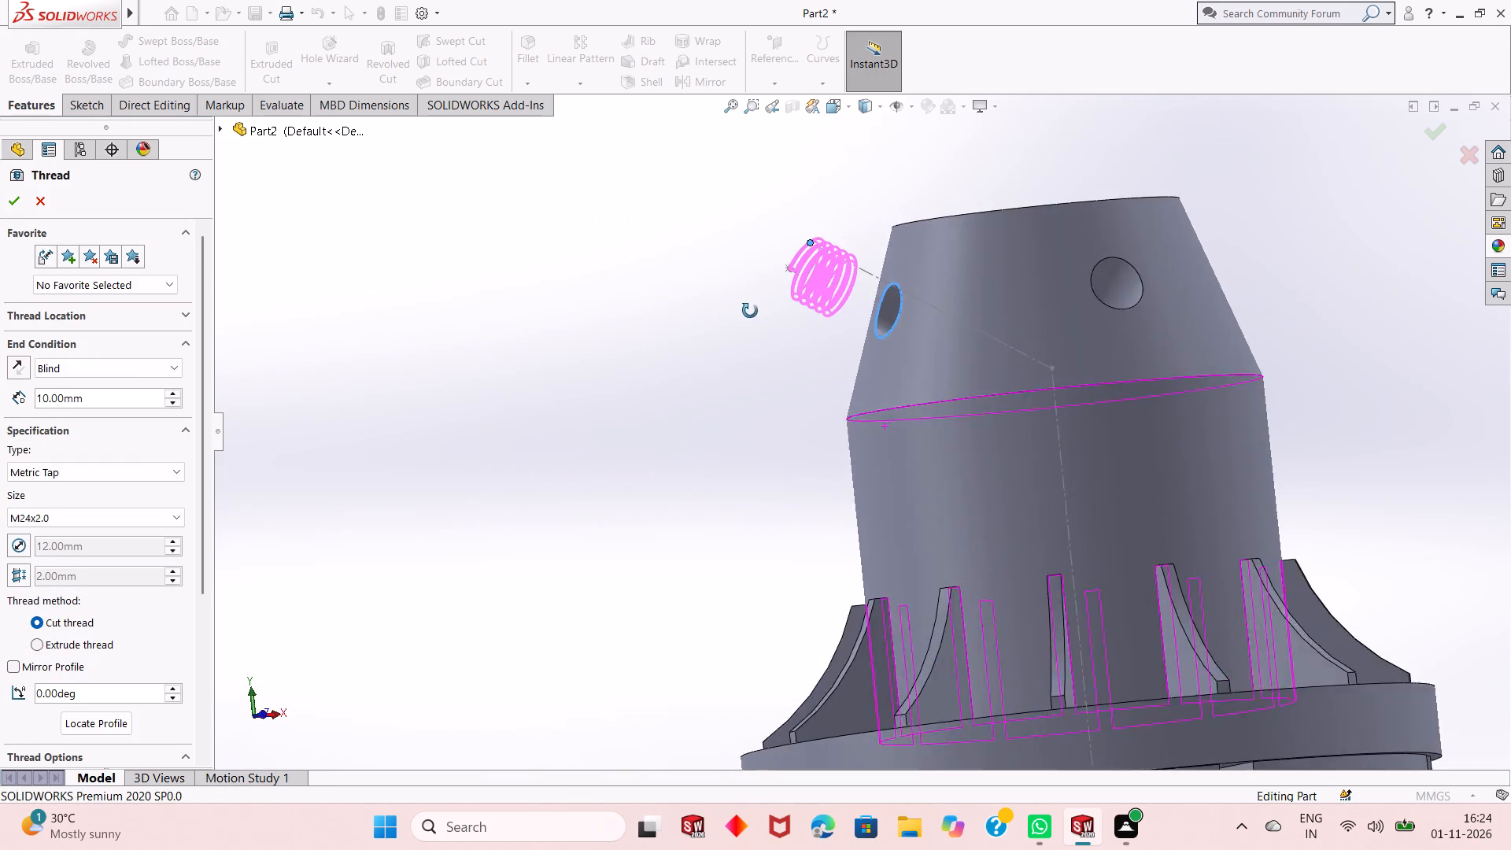
{"action": "middle_click_drag", "start_coordinate": [750, 311], "coordinate": [737, 433]}
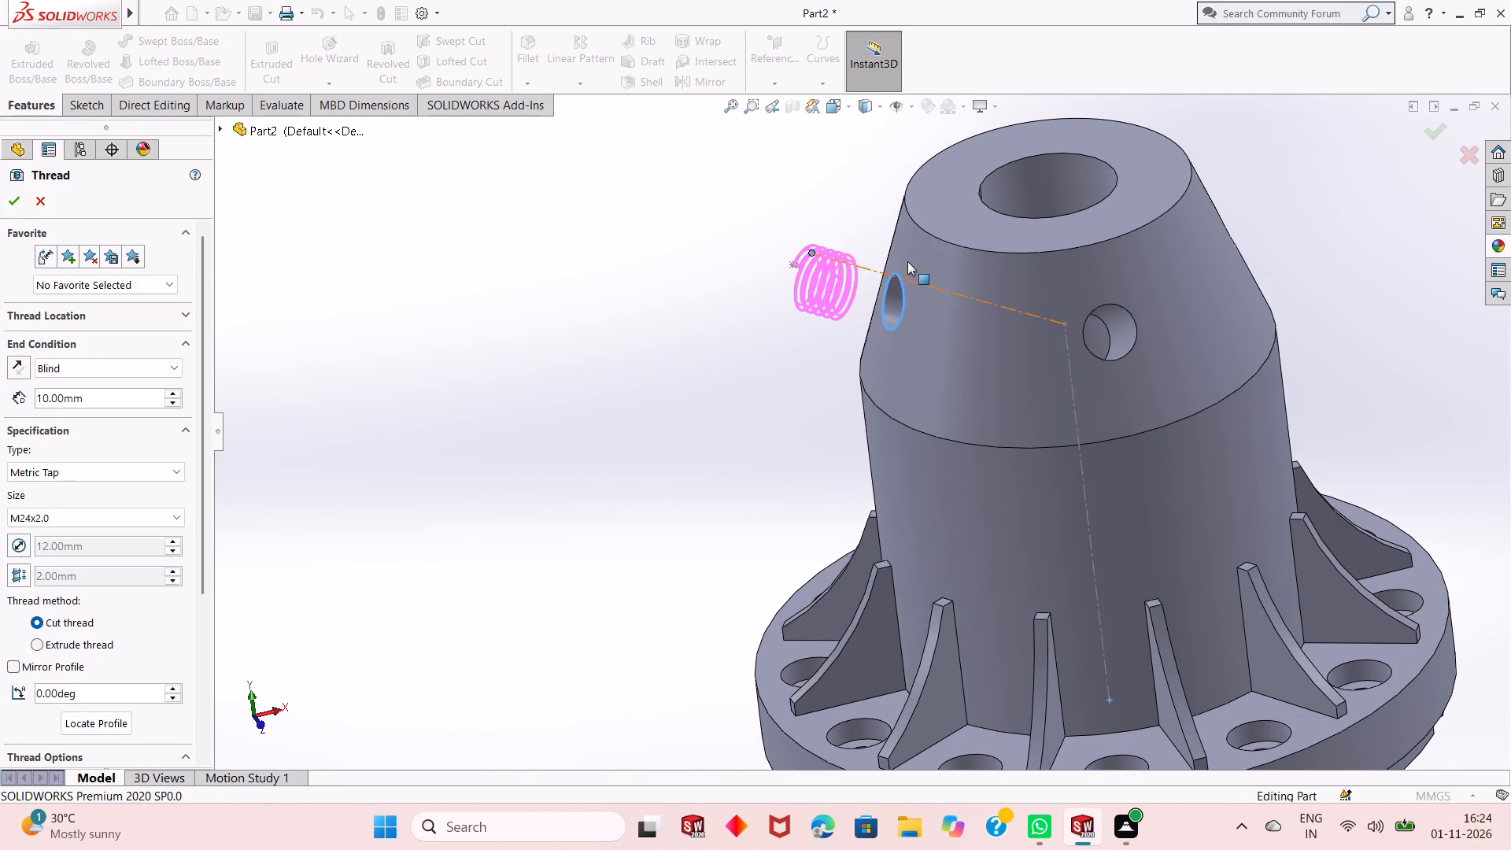
{"action": "scroll", "coordinate": [907, 258], "scroll_direction": "down", "scroll_amount": 3}
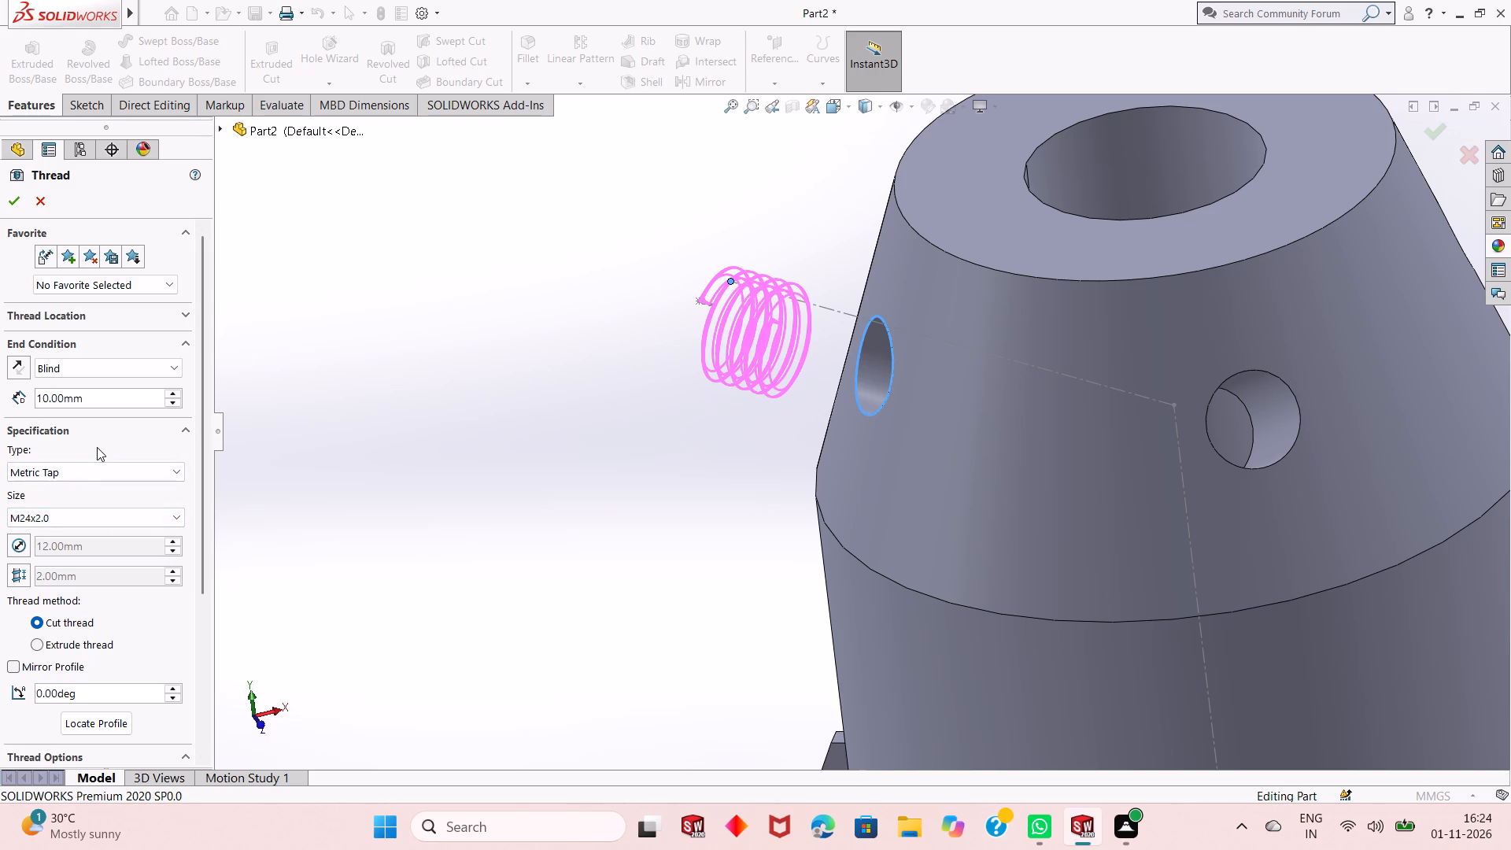
{"action": "left_click", "coordinate": [82, 522]}
{"action": "scroll", "coordinate": [87, 450], "scroll_direction": "up", "scroll_amount": 3}
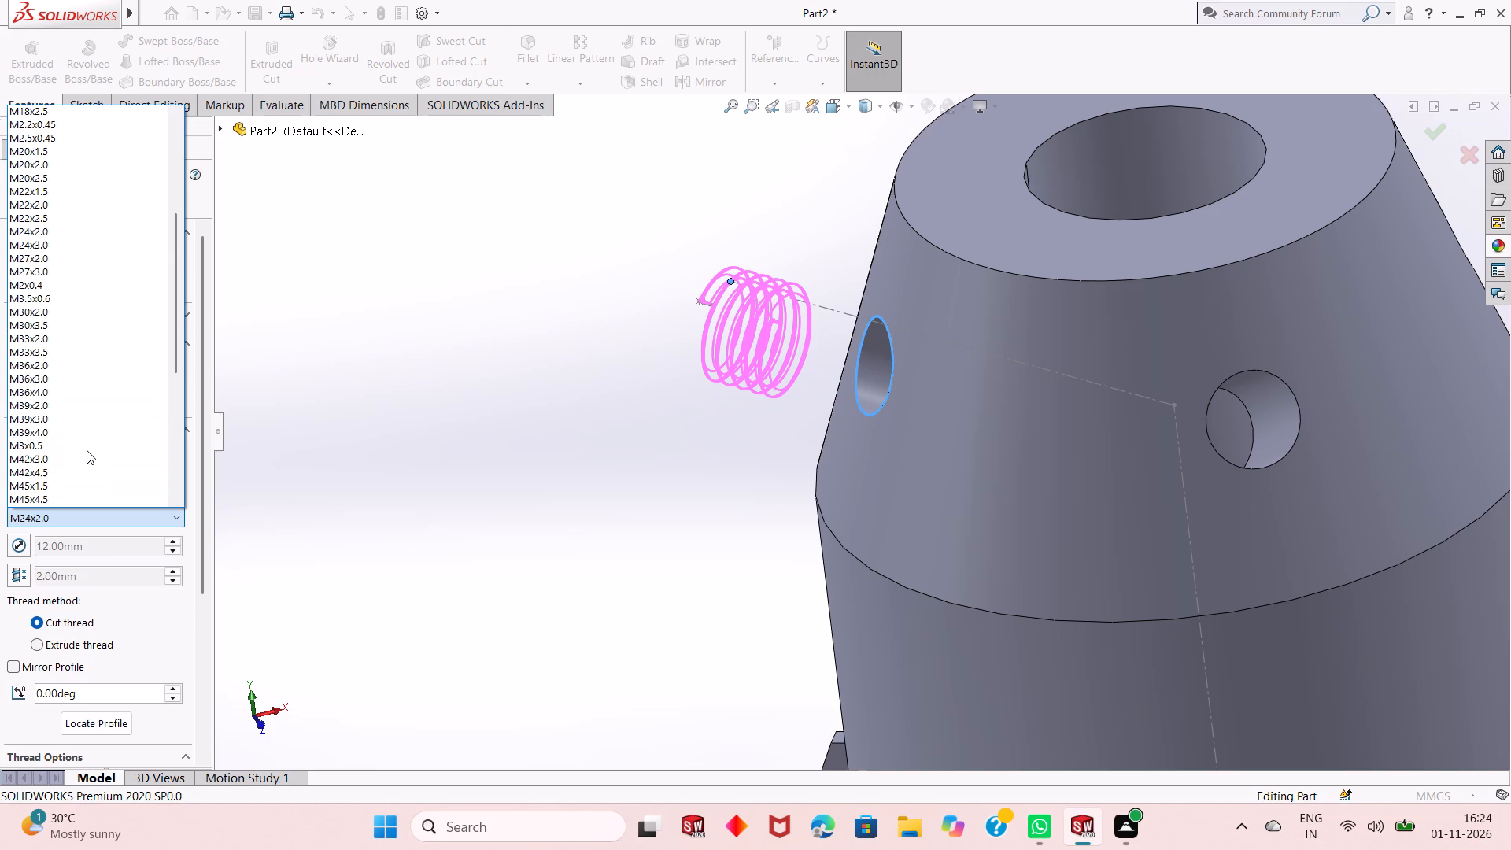
{"action": "scroll", "coordinate": [82, 349], "scroll_direction": "up", "scroll_amount": 8}
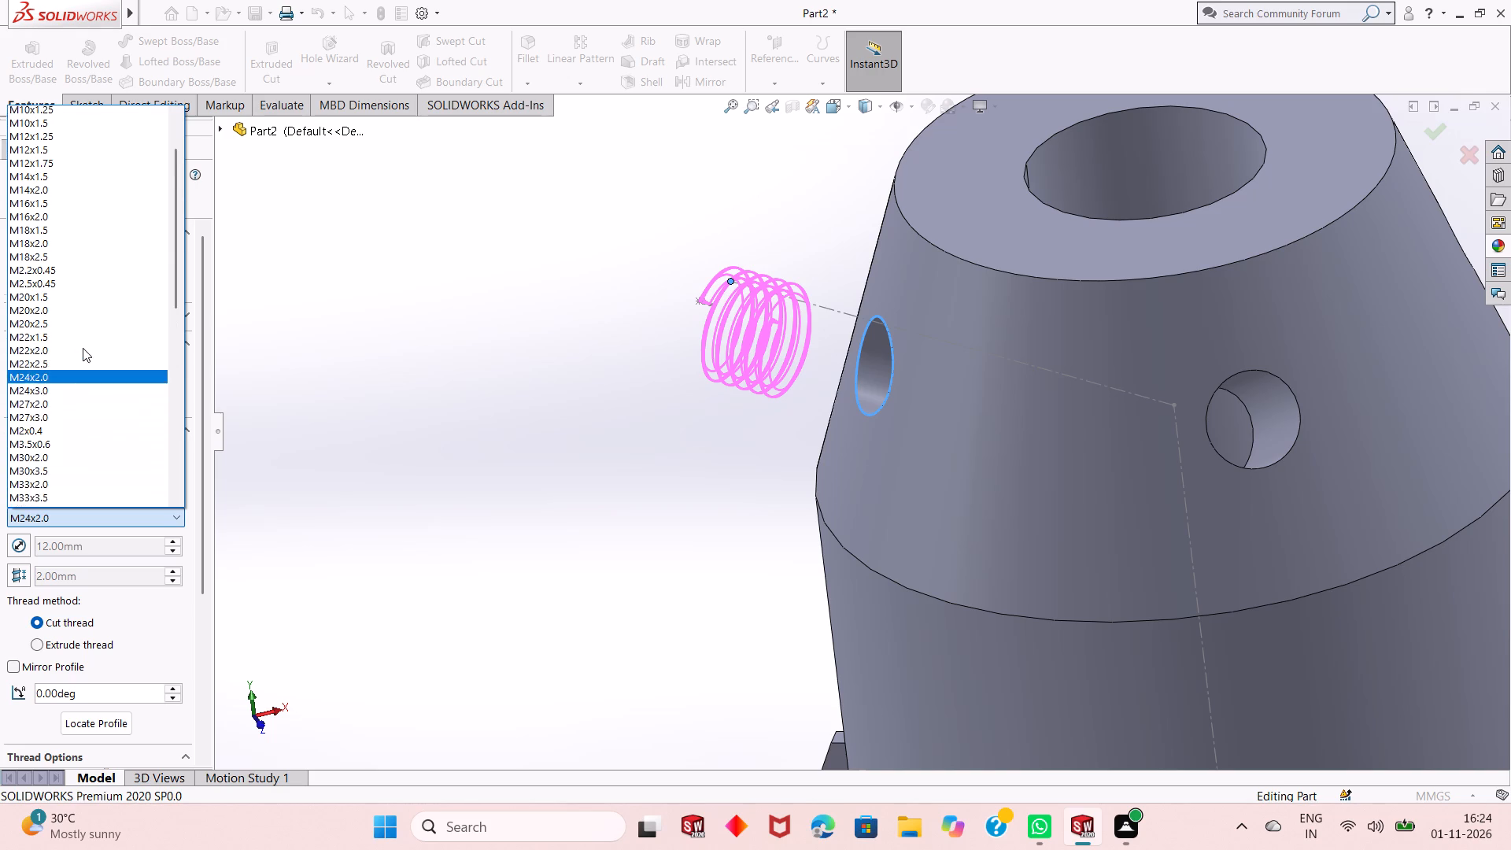
{"action": "left_click", "coordinate": [93, 278]}
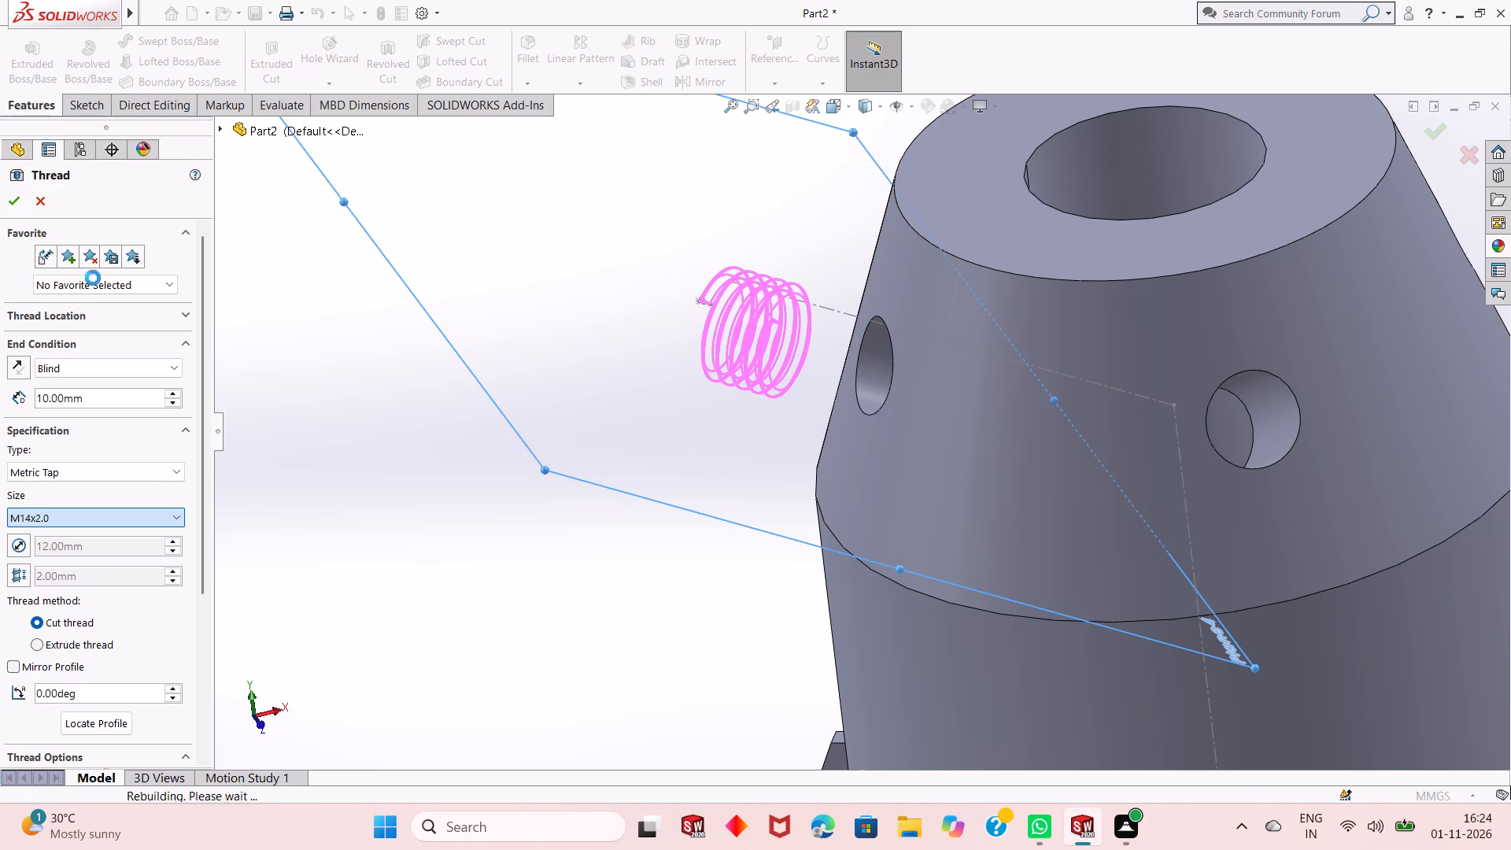
{"action": "scroll", "coordinate": [504, 446], "scroll_direction": "up", "scroll_amount": 2}
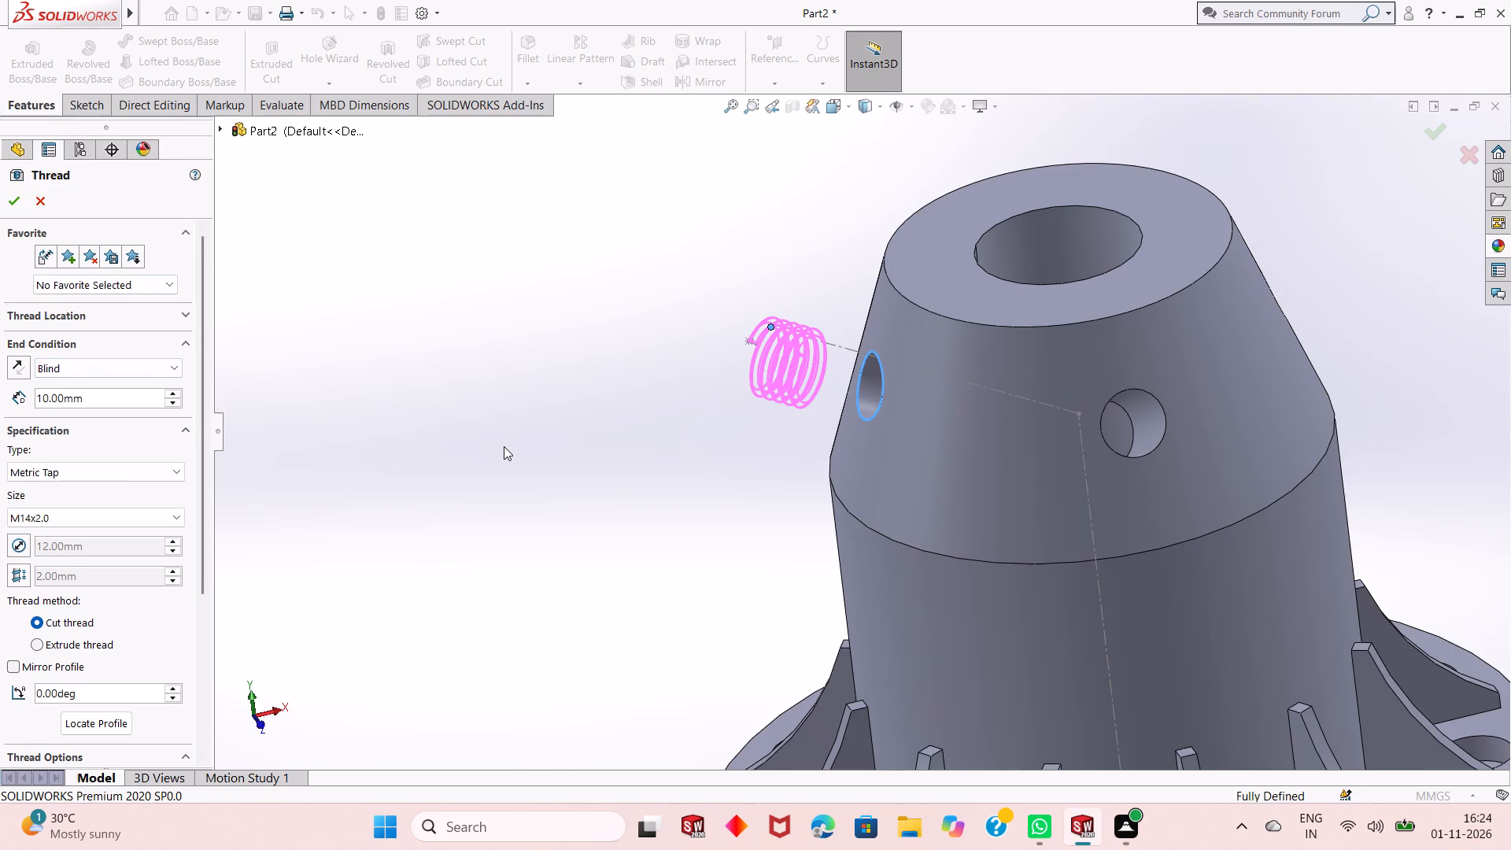
Set the thread's blind depth to 40 mm so it runs from the outer start point into the angled hole.
{"action": "left_click", "coordinate": [157, 391]}
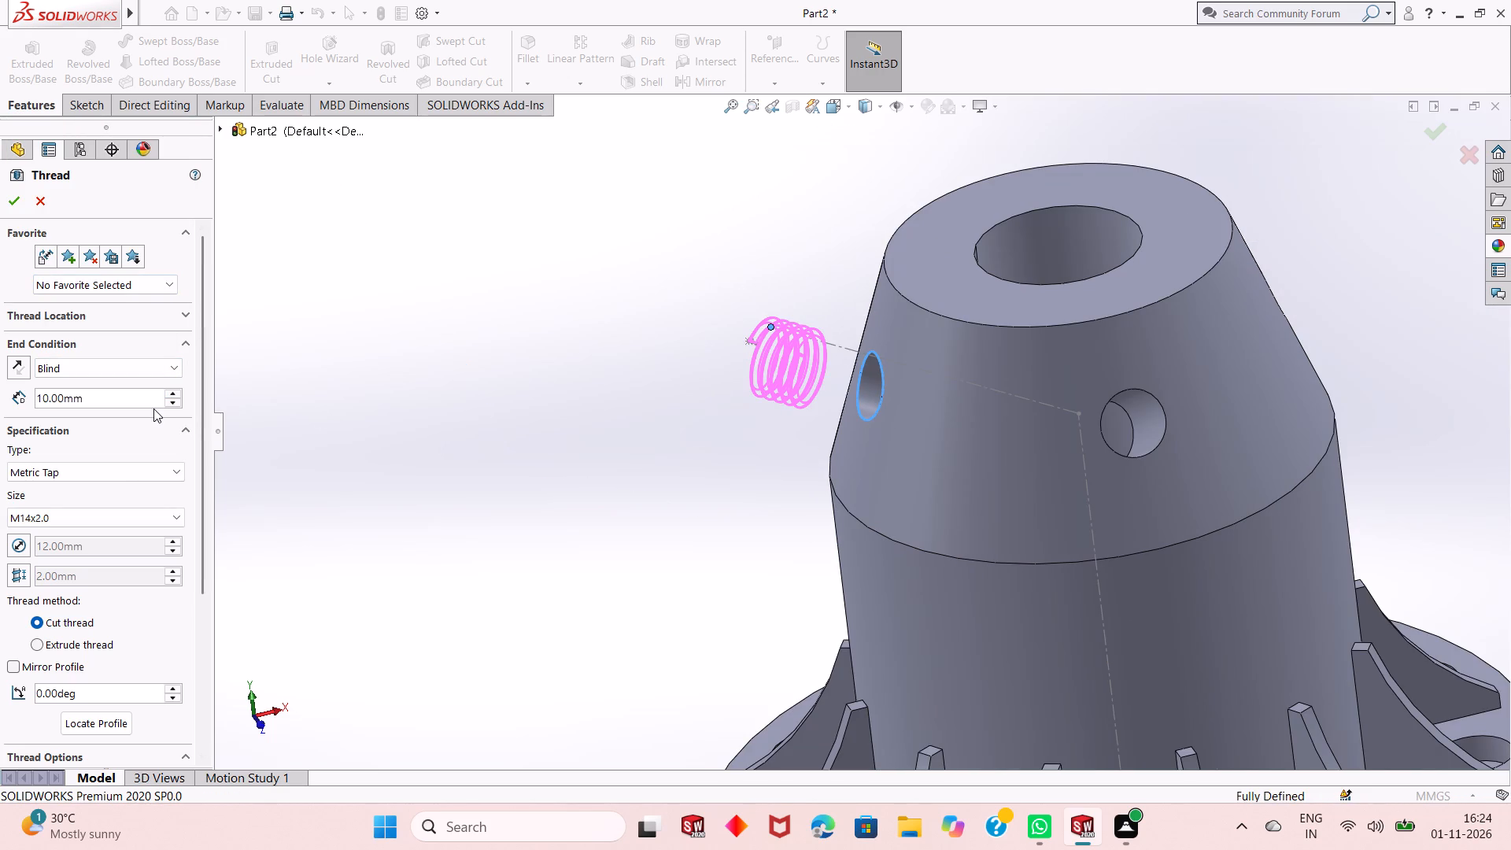
{"action": "double_click", "coordinate": [153, 409]}
{"action": "double_click", "coordinate": [127, 392]}
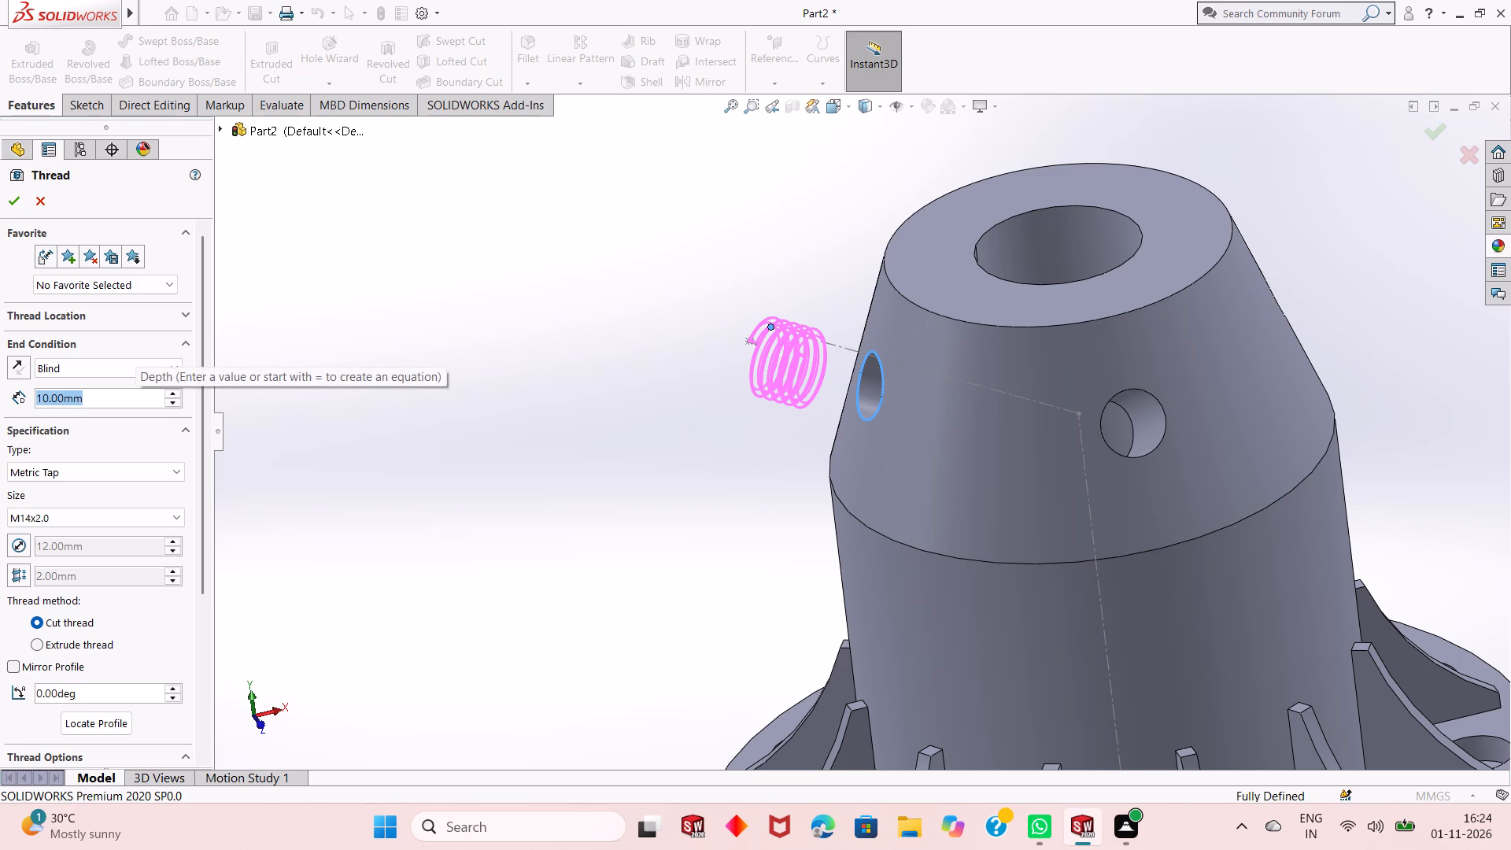
{"action": "type", "text": "40"}
{"action": "key", "text": "Return"}
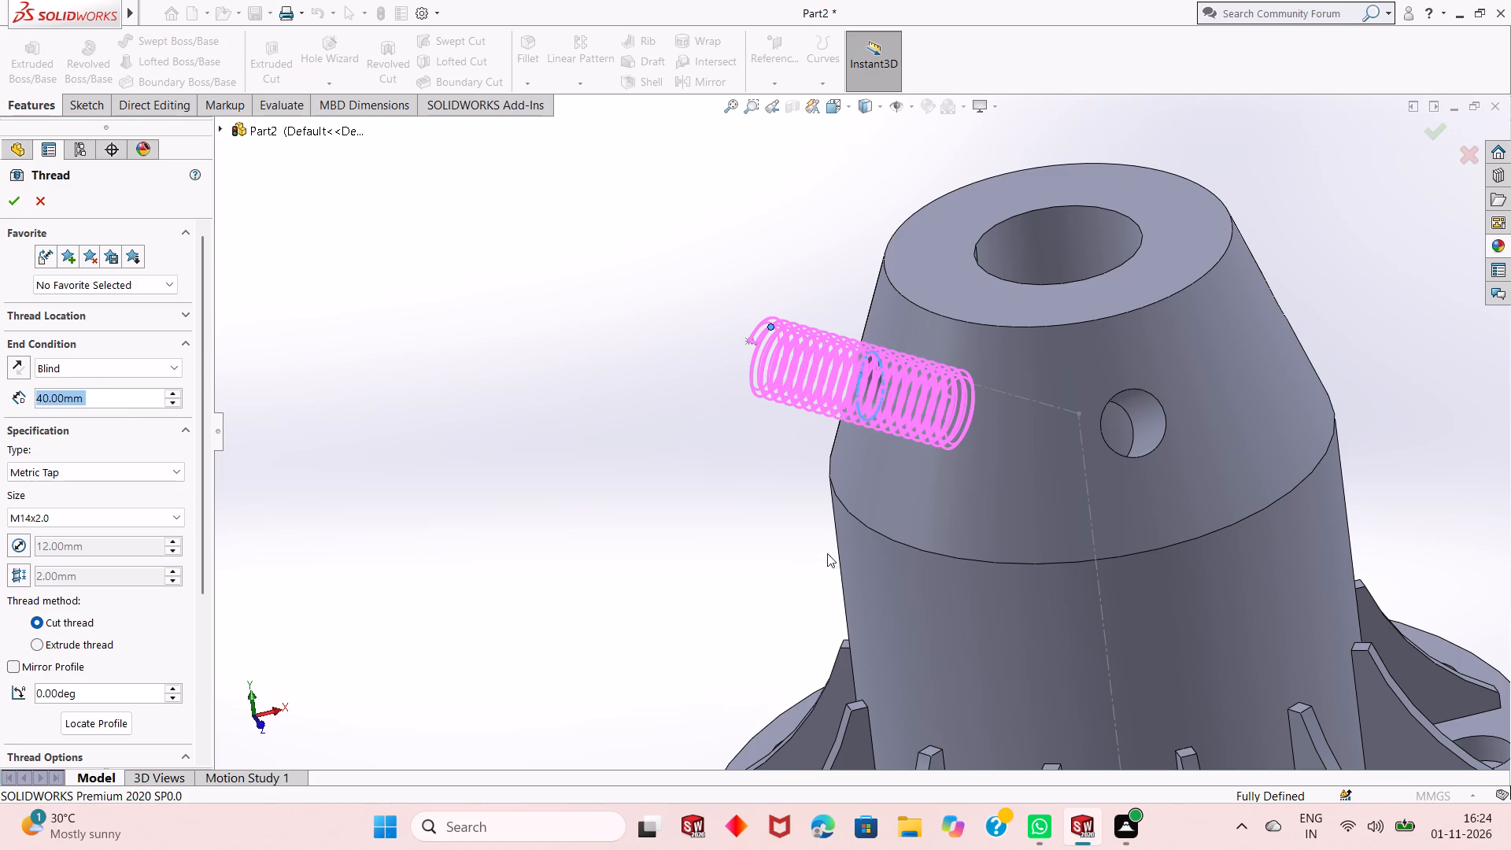
{"action": "middle_click_drag", "start_coordinate": [700, 434], "coordinate": [630, 608]}
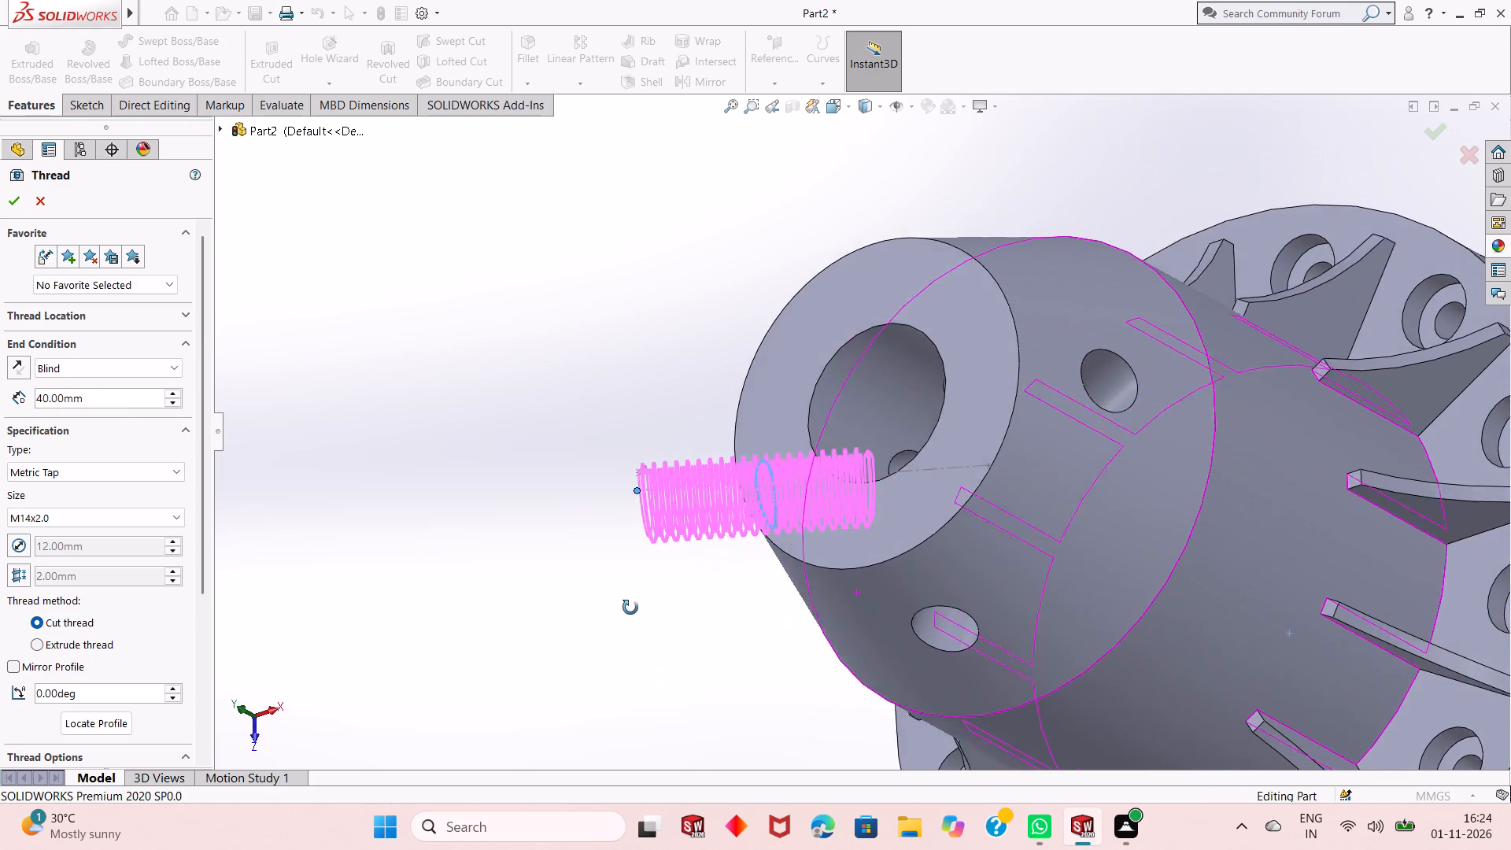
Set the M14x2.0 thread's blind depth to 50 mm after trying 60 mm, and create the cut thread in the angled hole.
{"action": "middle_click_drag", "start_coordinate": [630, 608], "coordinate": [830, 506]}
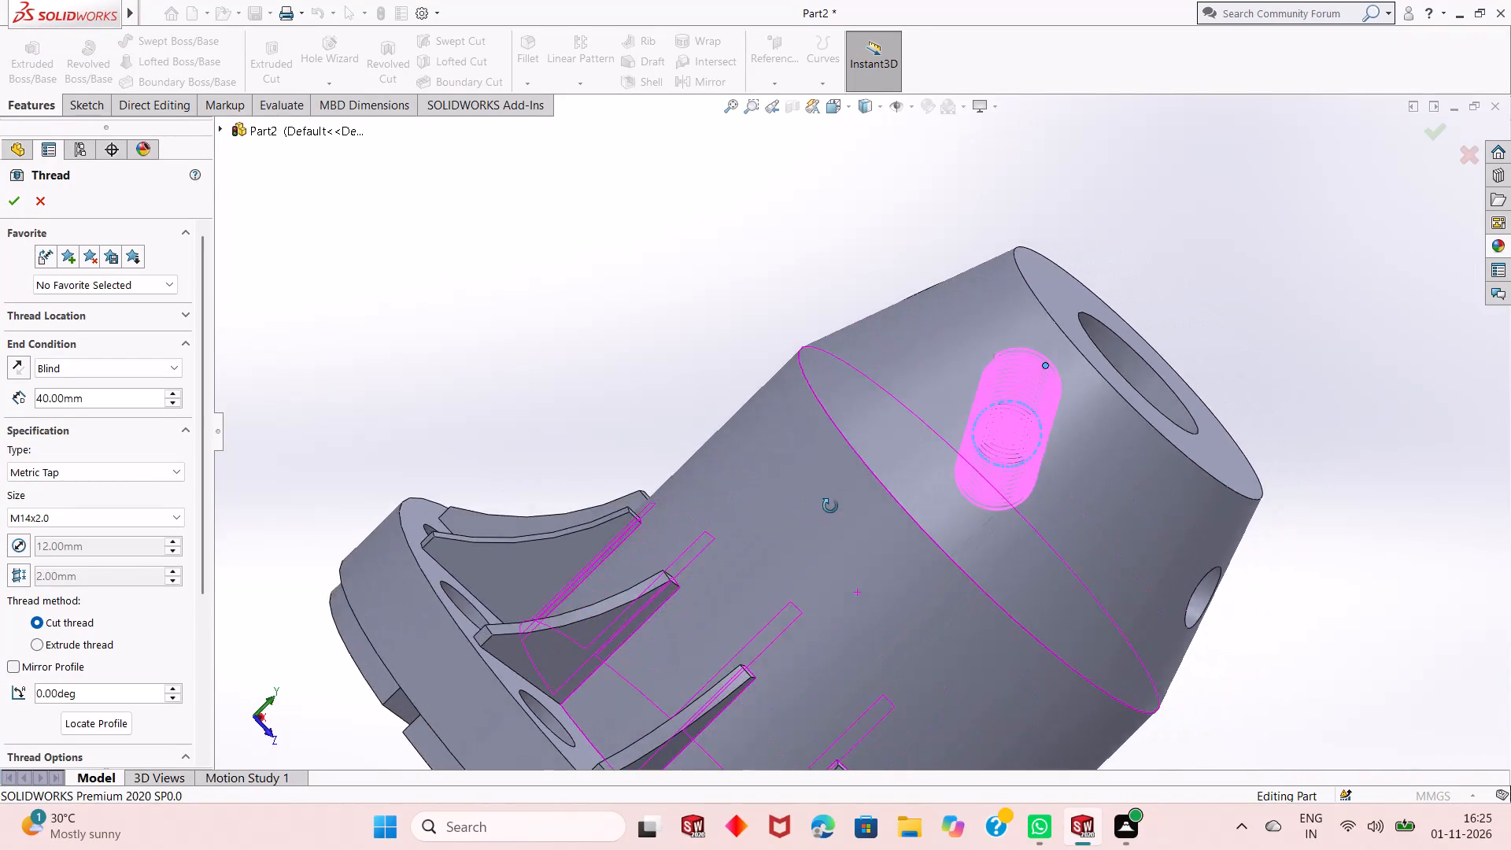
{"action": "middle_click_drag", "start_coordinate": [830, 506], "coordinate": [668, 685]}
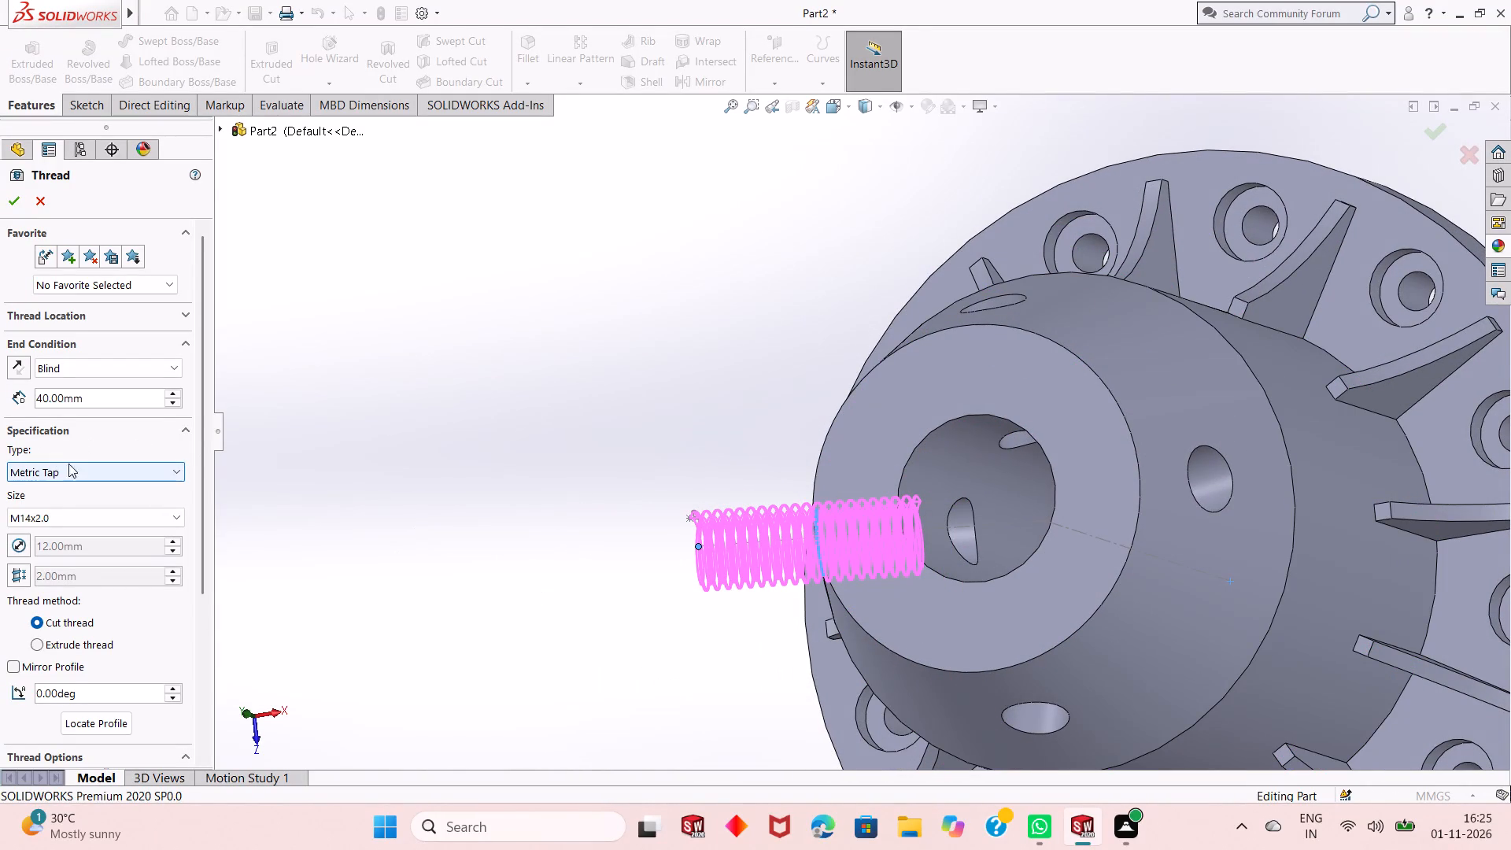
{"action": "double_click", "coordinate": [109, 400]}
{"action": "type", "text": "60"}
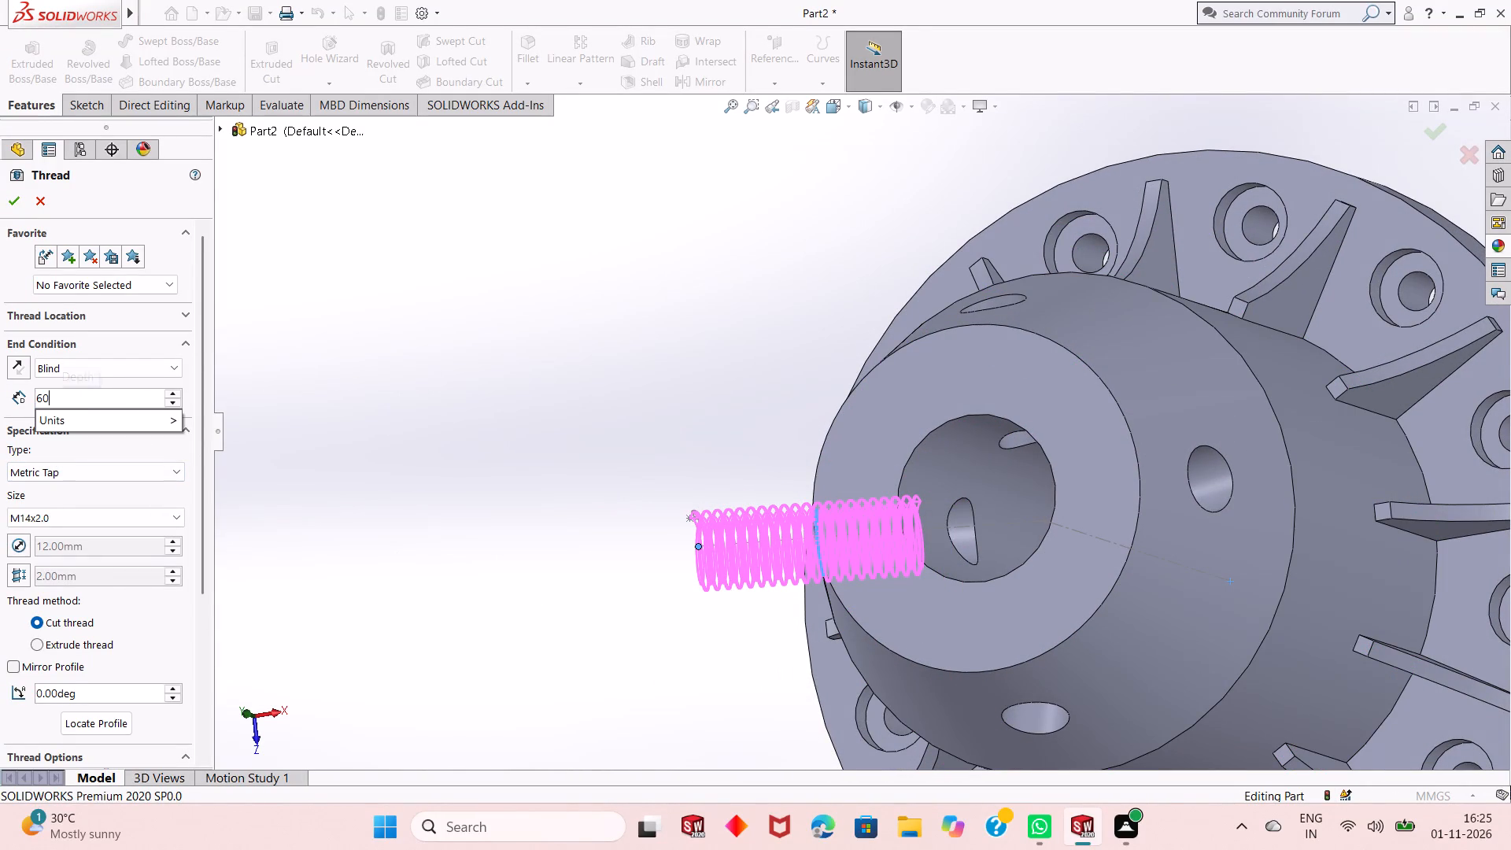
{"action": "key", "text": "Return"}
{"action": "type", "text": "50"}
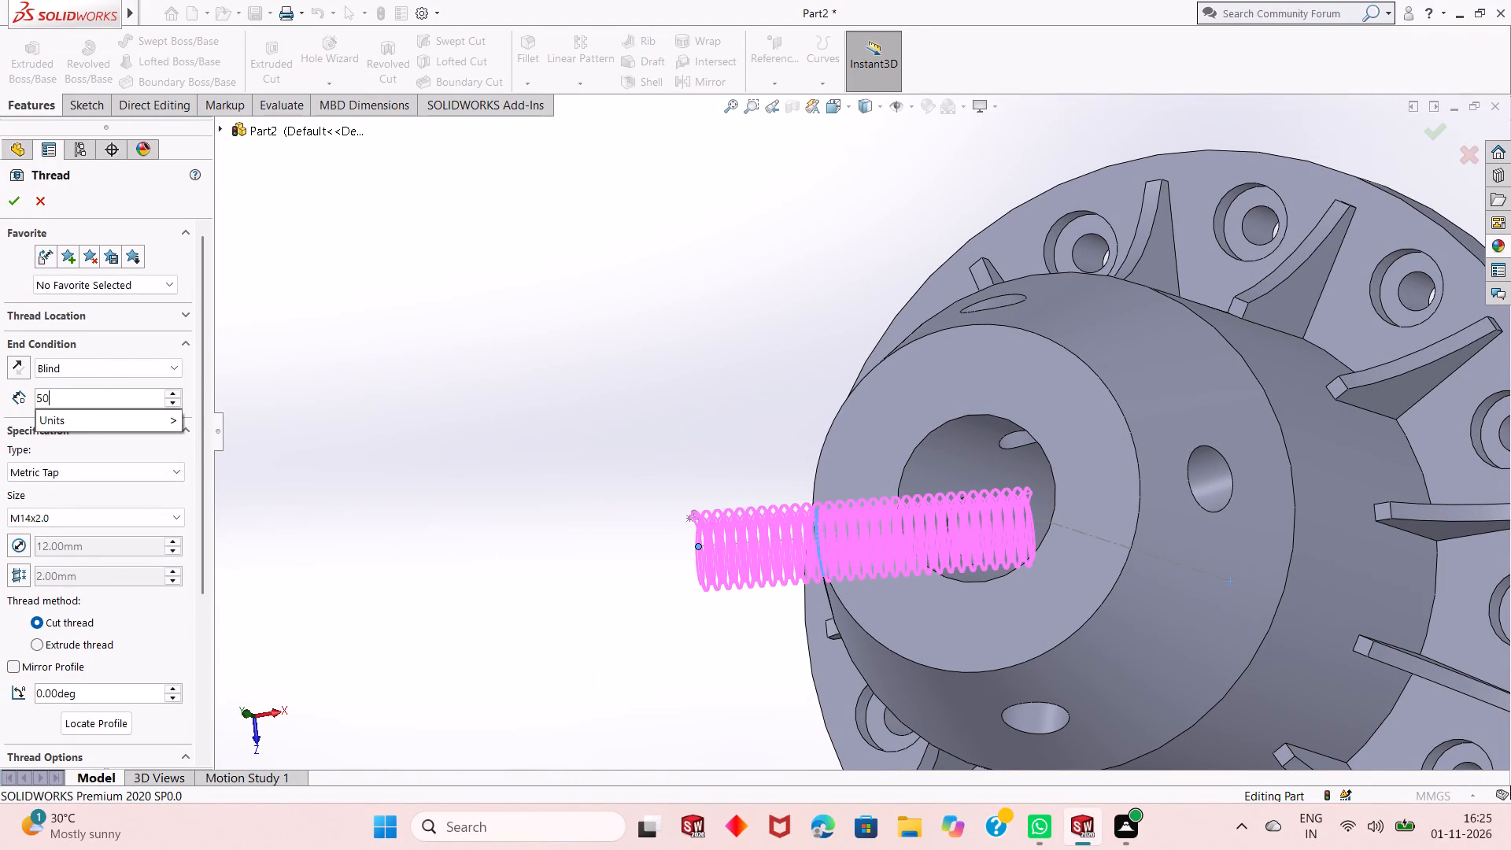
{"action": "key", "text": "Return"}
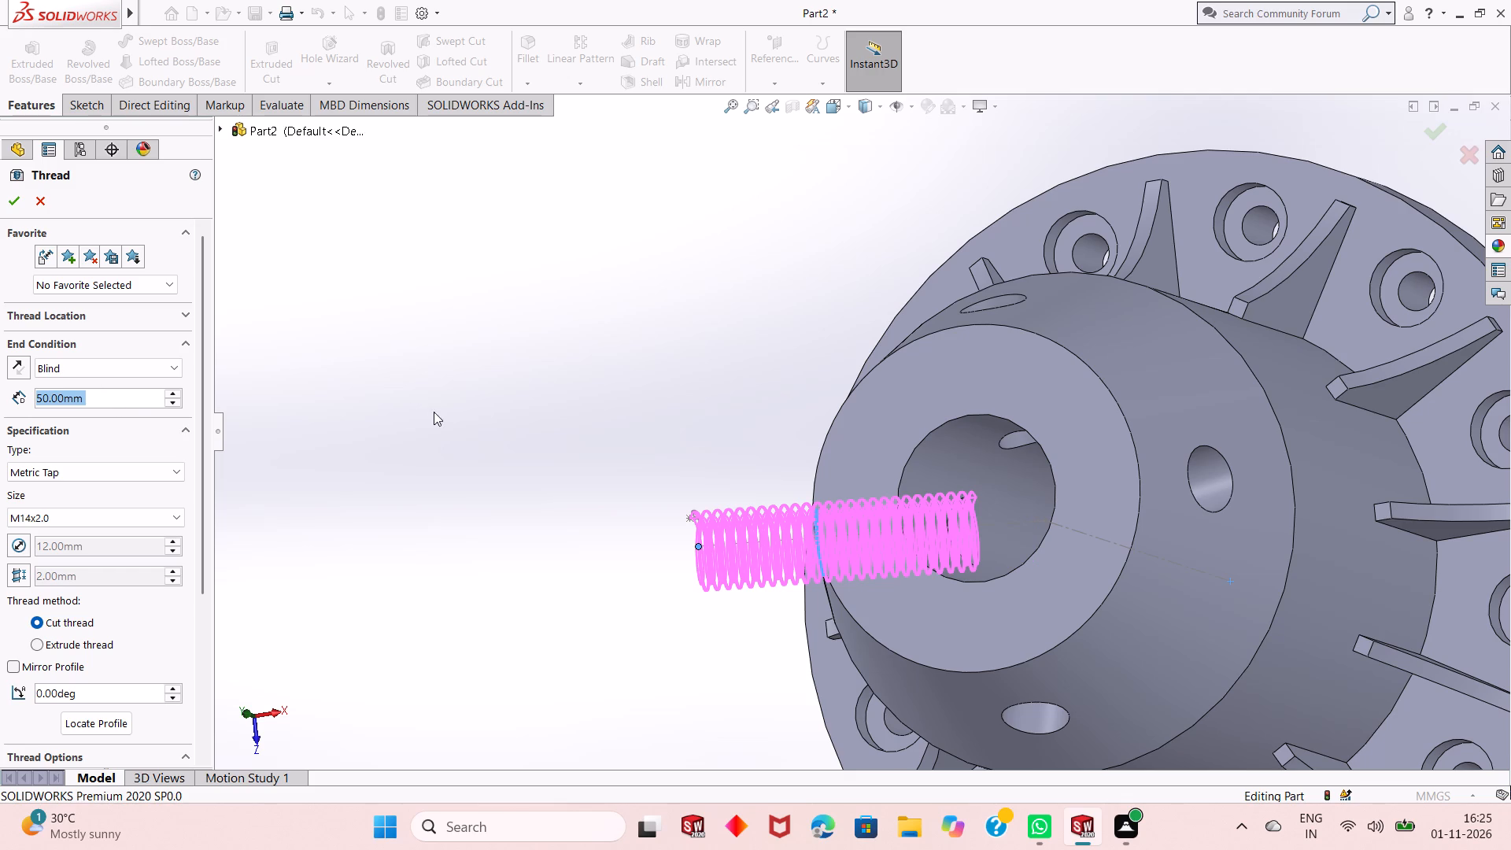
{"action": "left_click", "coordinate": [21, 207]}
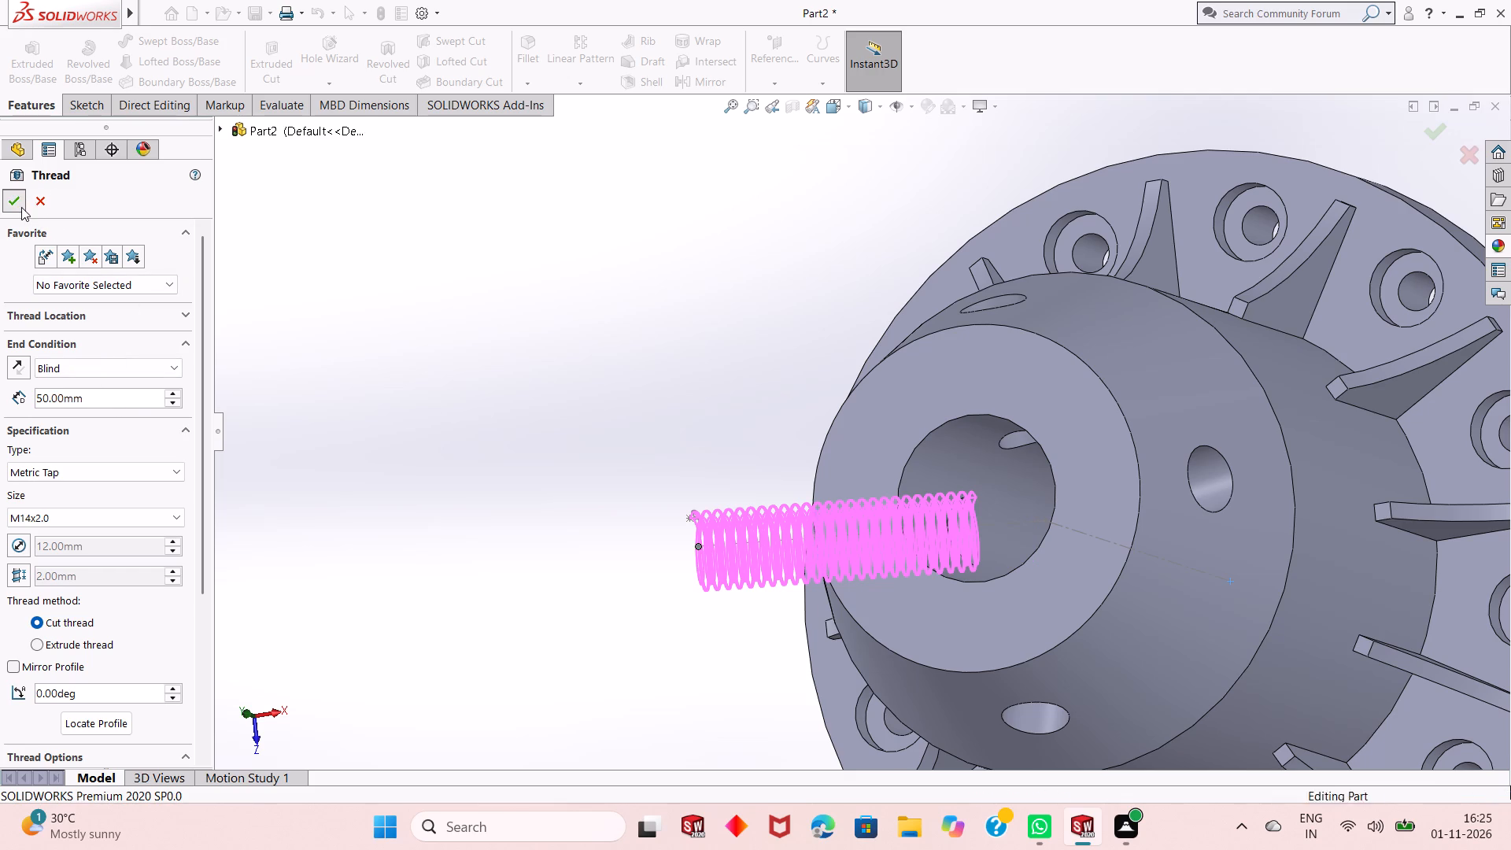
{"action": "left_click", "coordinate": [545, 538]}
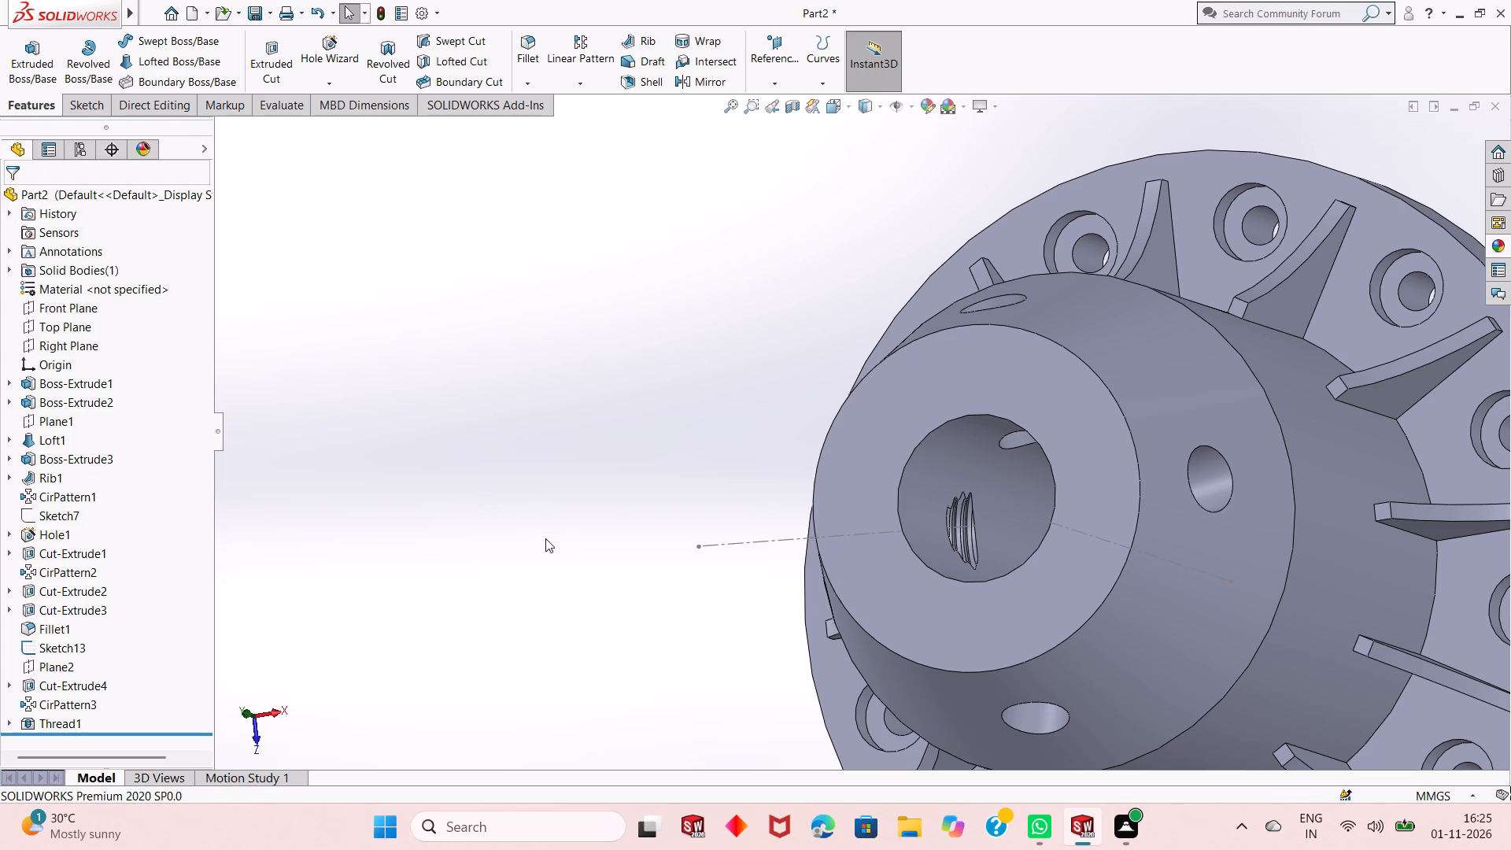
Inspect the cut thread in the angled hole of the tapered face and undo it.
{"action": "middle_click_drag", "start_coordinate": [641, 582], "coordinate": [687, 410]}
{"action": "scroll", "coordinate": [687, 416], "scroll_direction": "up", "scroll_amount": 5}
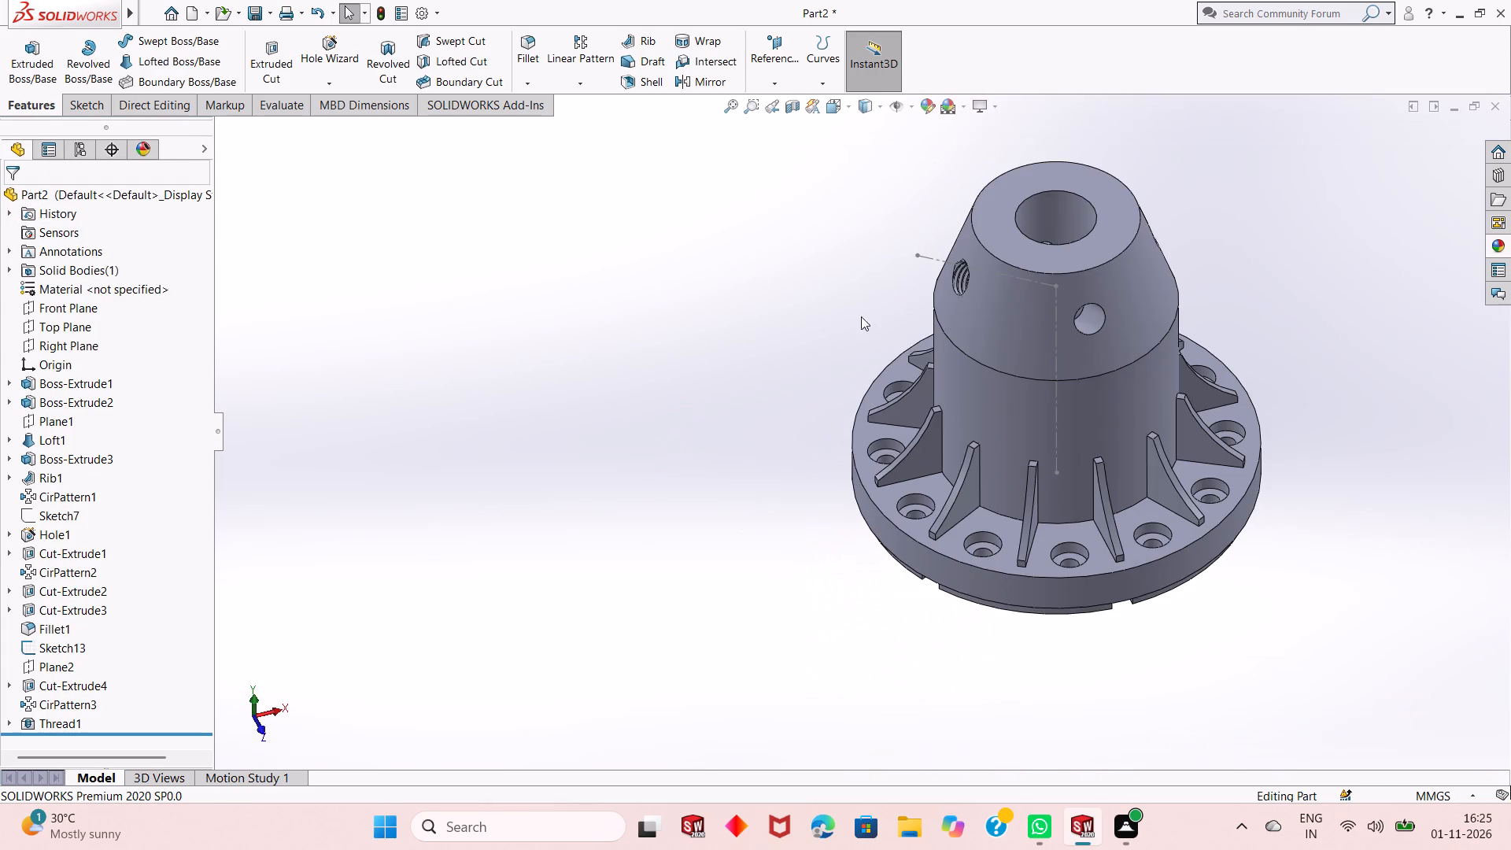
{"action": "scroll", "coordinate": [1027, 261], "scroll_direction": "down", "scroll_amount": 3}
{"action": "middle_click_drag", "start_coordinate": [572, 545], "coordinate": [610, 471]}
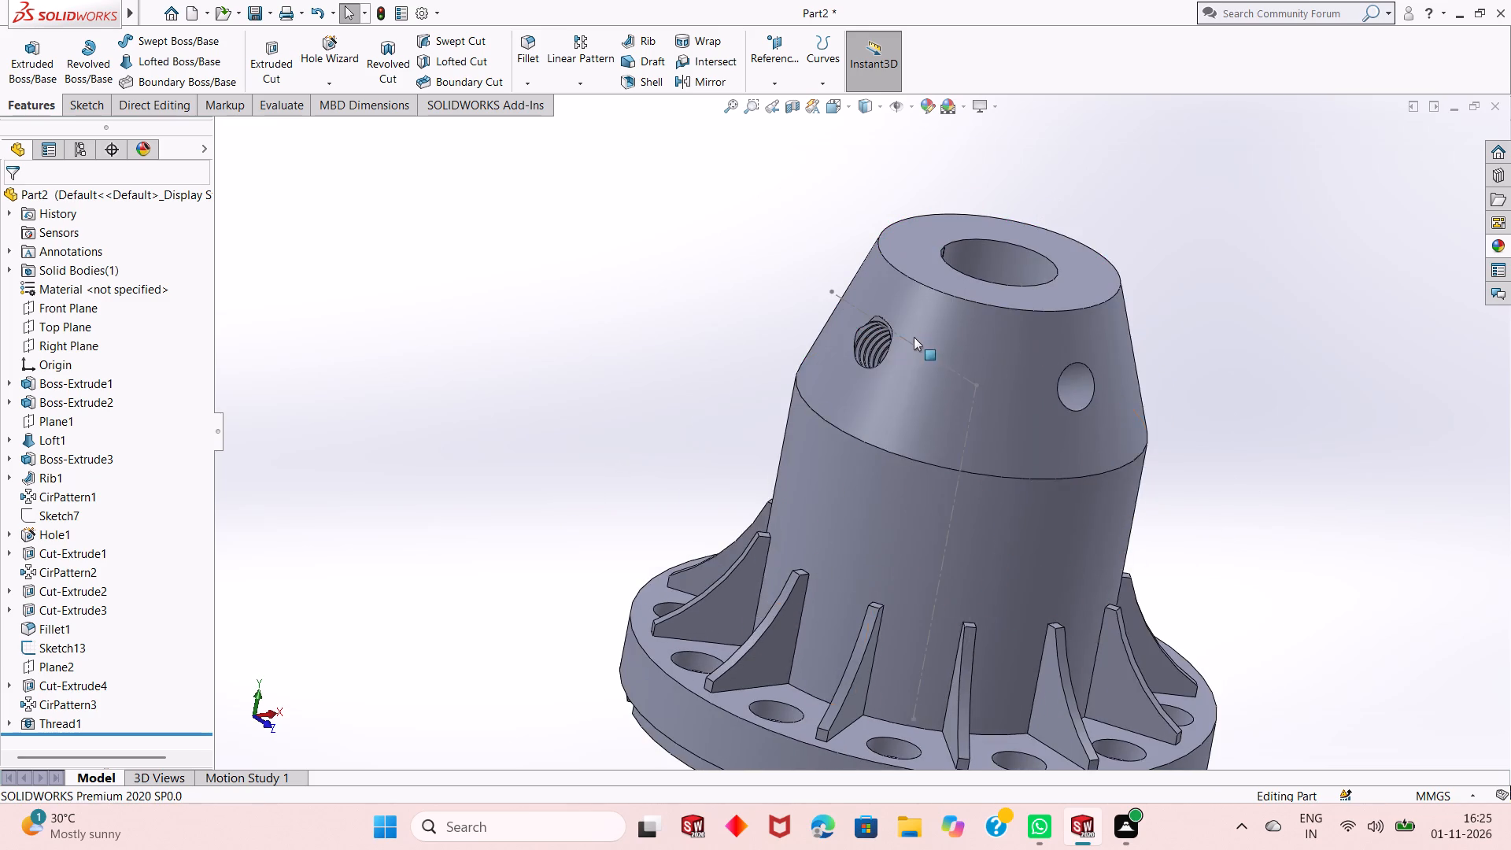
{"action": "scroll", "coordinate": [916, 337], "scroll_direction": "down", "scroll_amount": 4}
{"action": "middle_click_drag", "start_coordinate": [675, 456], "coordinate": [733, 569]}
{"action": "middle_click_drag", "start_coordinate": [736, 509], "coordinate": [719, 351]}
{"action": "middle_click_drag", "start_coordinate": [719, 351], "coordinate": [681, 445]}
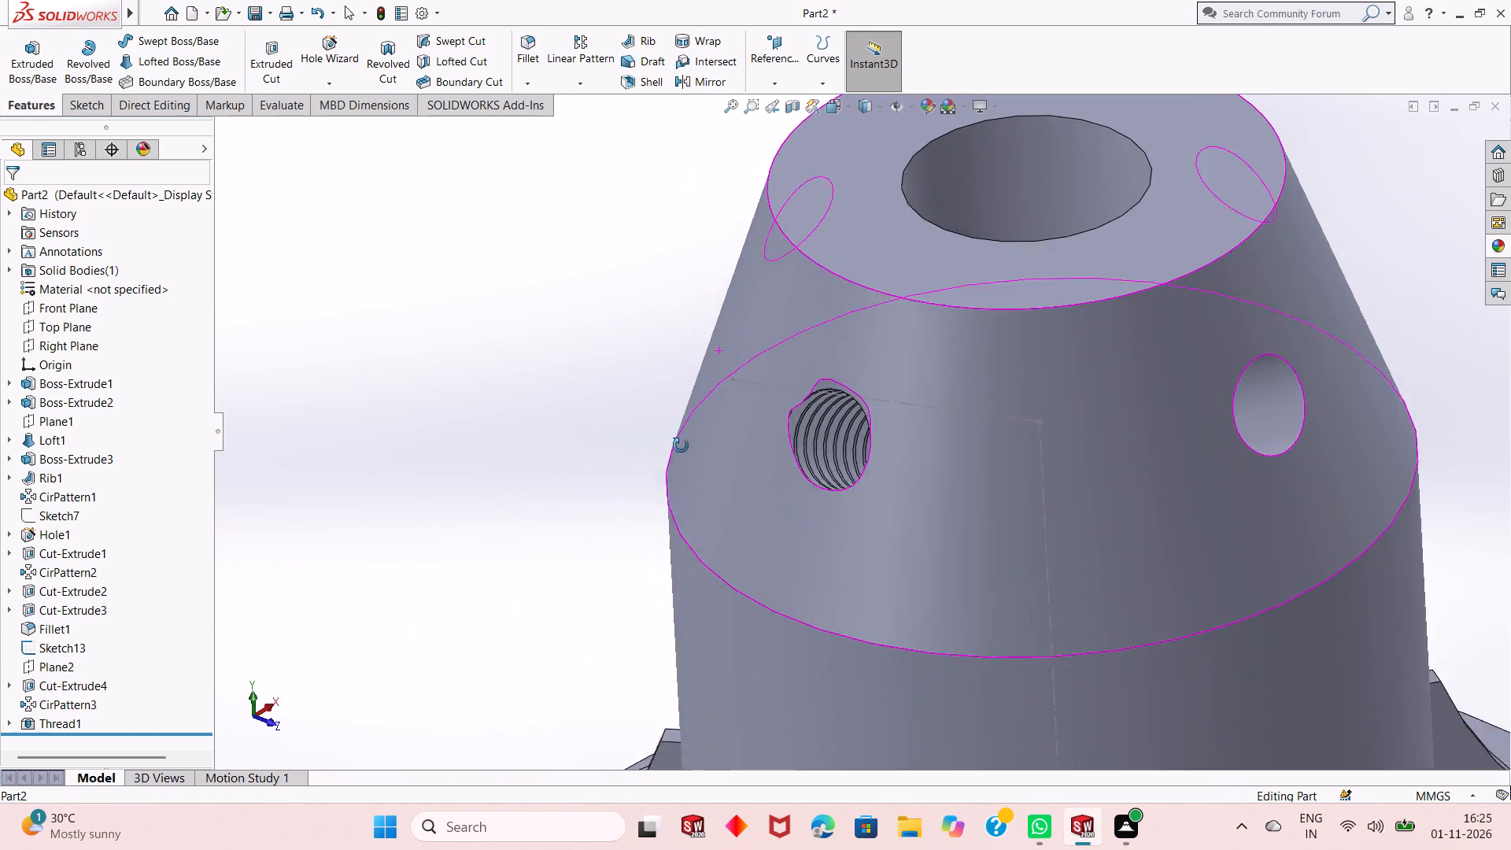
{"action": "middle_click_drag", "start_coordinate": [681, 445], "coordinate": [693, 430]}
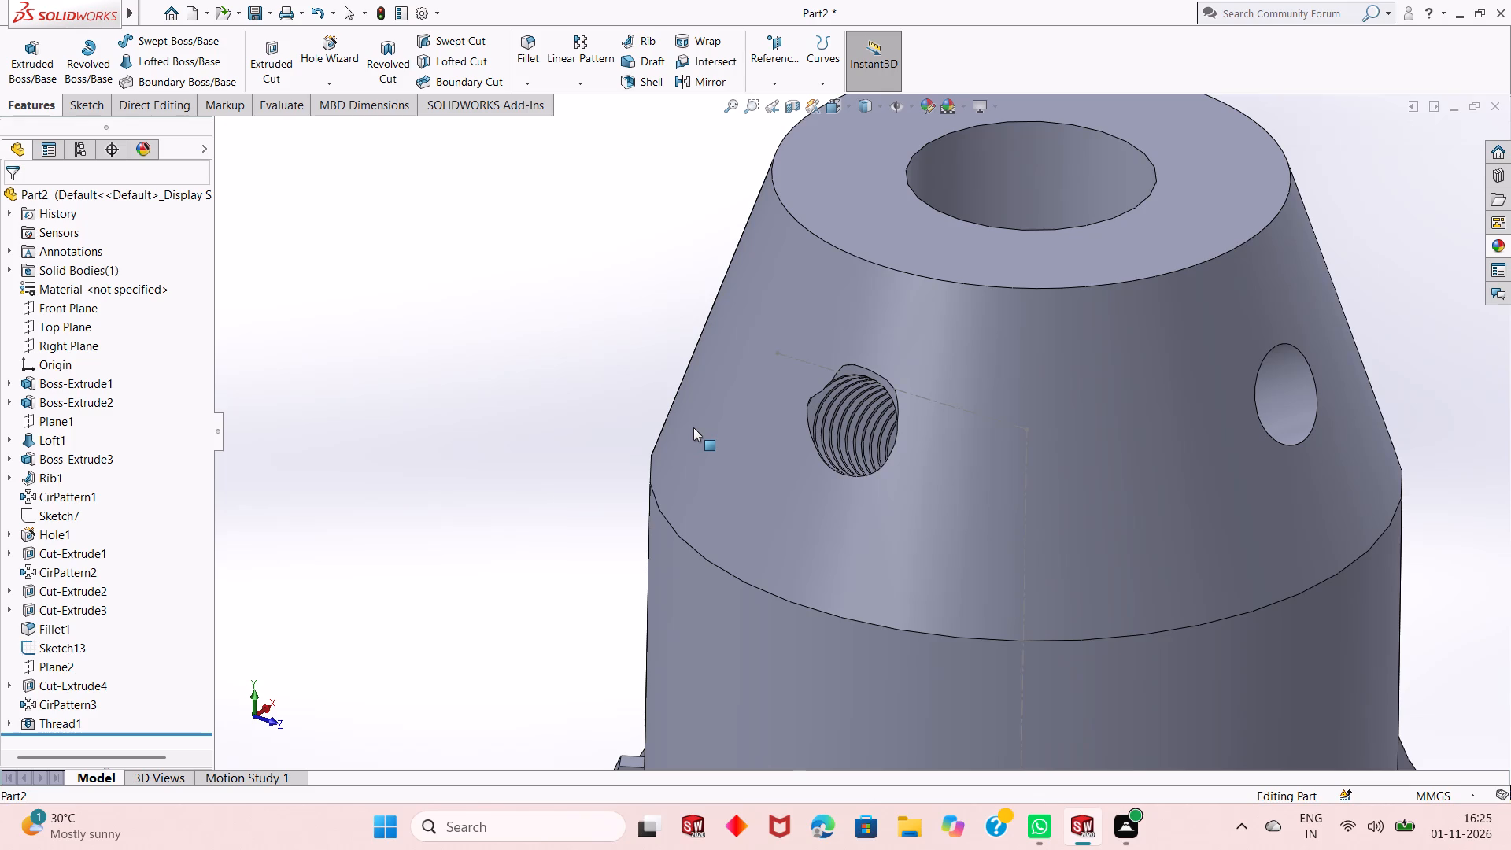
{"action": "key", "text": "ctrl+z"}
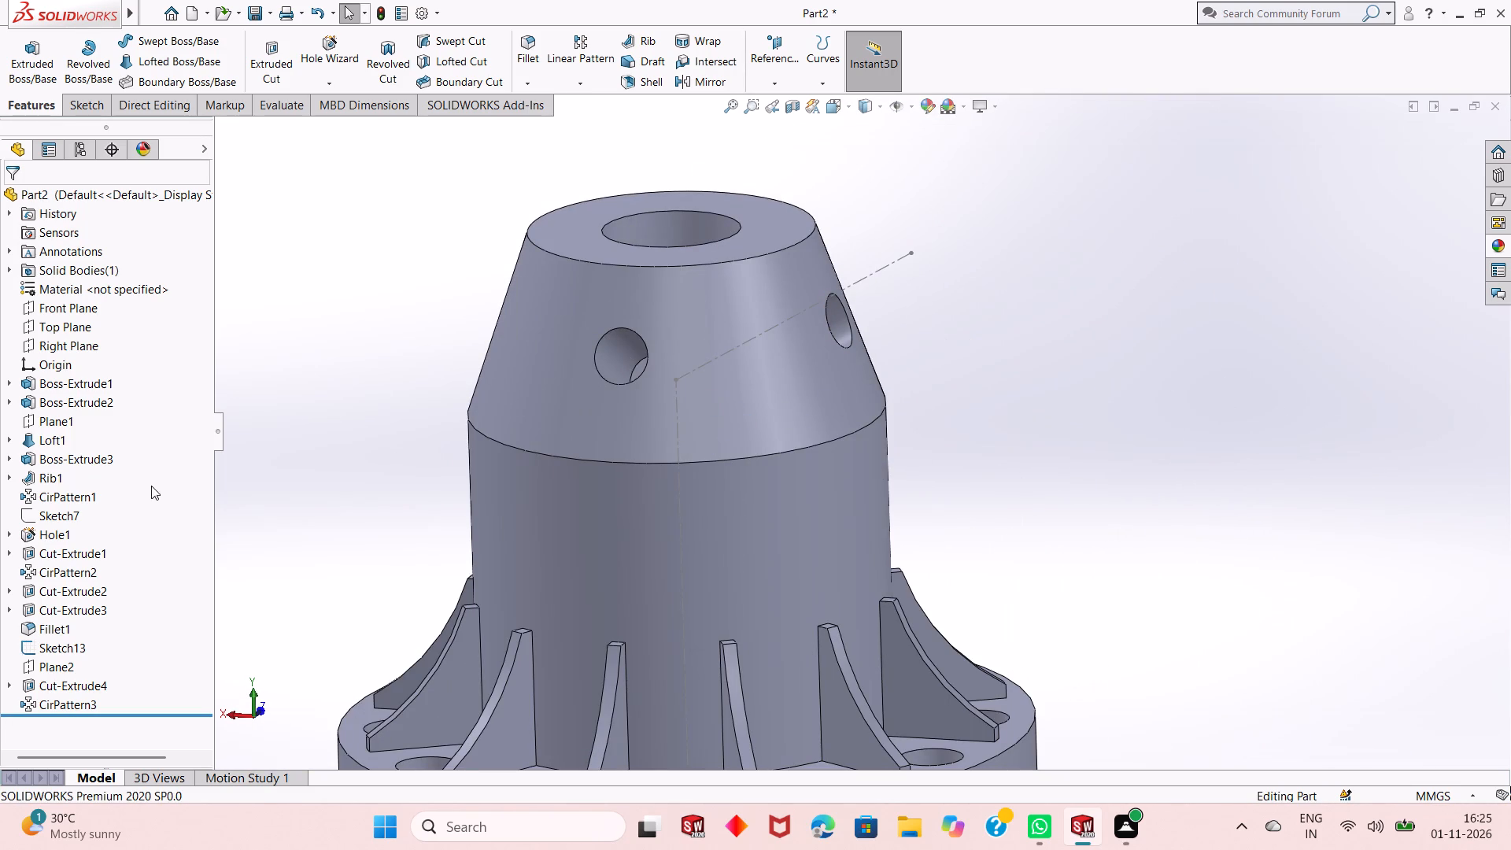
Hide Sketch13, the construction sketch with the angled hole's centerlines.
{"action": "left_click", "coordinate": [54, 652]}
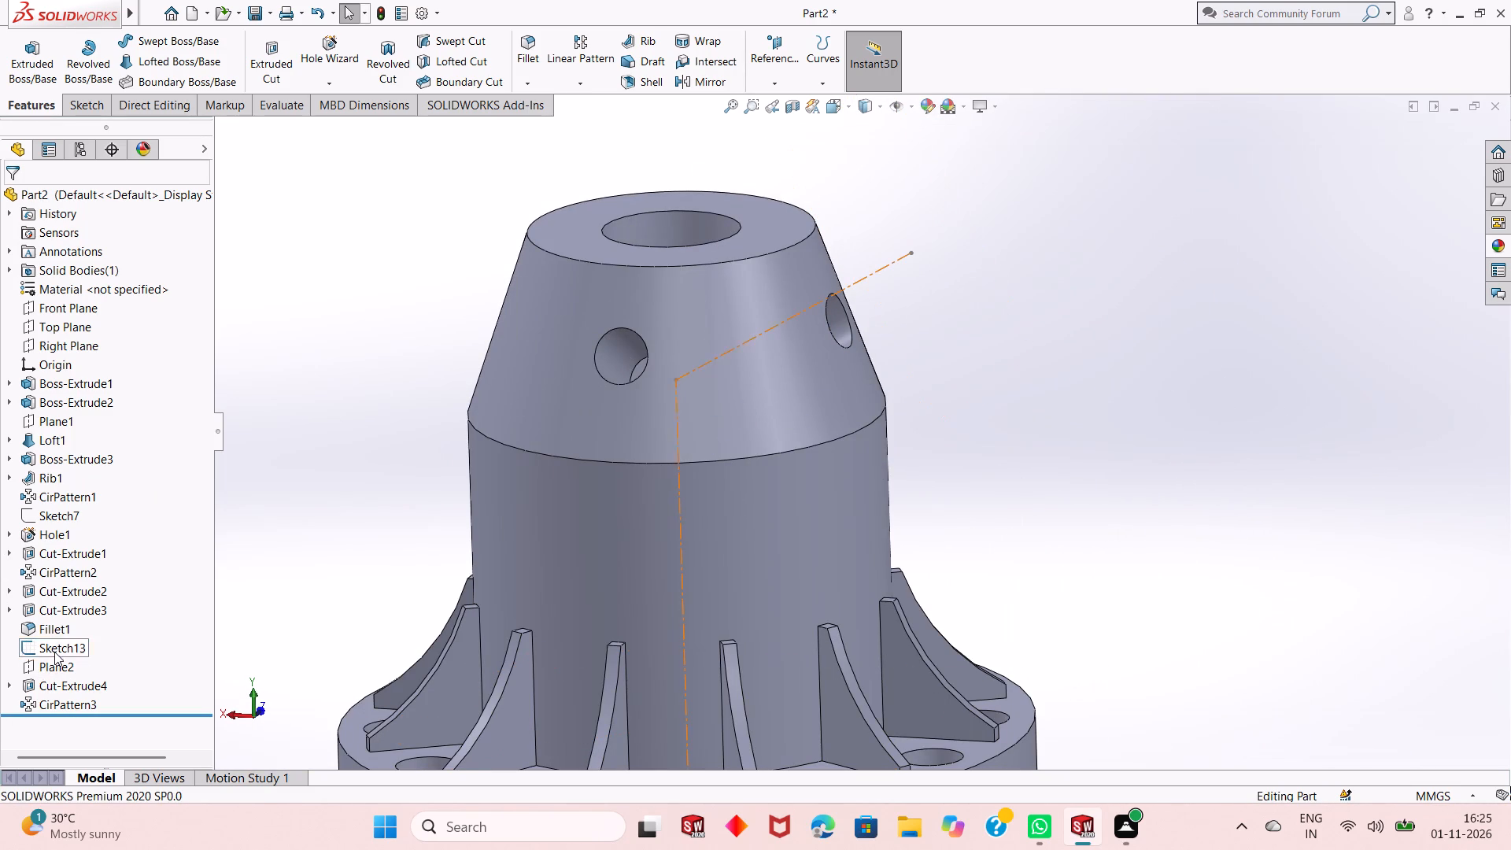
{"action": "left_click", "coordinate": [76, 628]}
{"action": "scroll", "coordinate": [496, 580], "scroll_direction": "up", "scroll_amount": 2}
{"action": "key", "text": "Escape"}
{"action": "key", "text": "Escape"}
{"action": "key", "text": "Escape"}
{"action": "scroll", "coordinate": [794, 426], "scroll_direction": "down", "scroll_amount": 2}
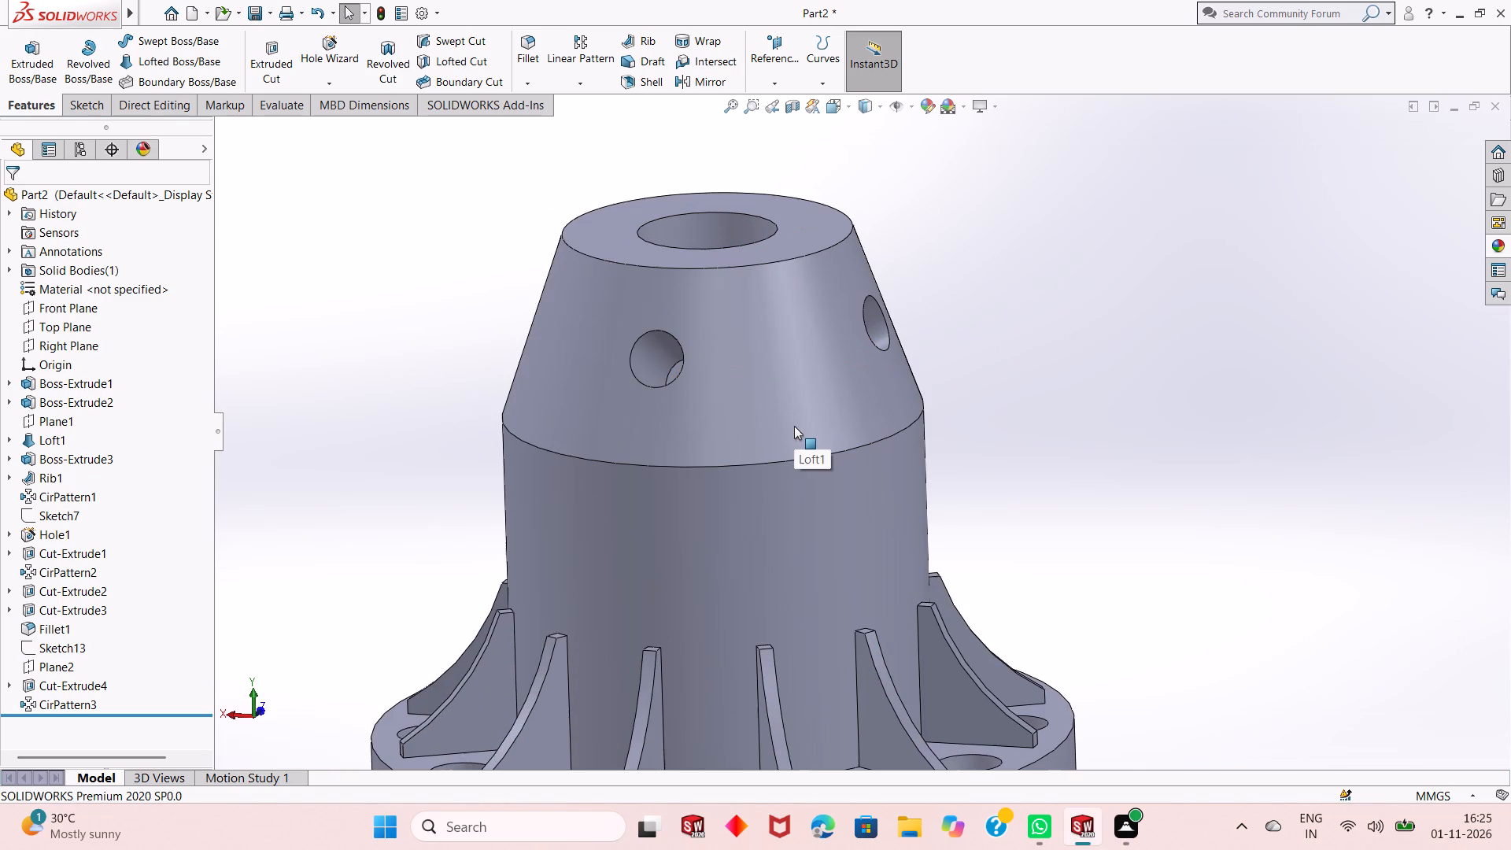
Colour the whole part turquoise, with a red component of 50.
{"action": "scroll", "coordinate": [794, 426], "scroll_direction": "down", "scroll_amount": 2}
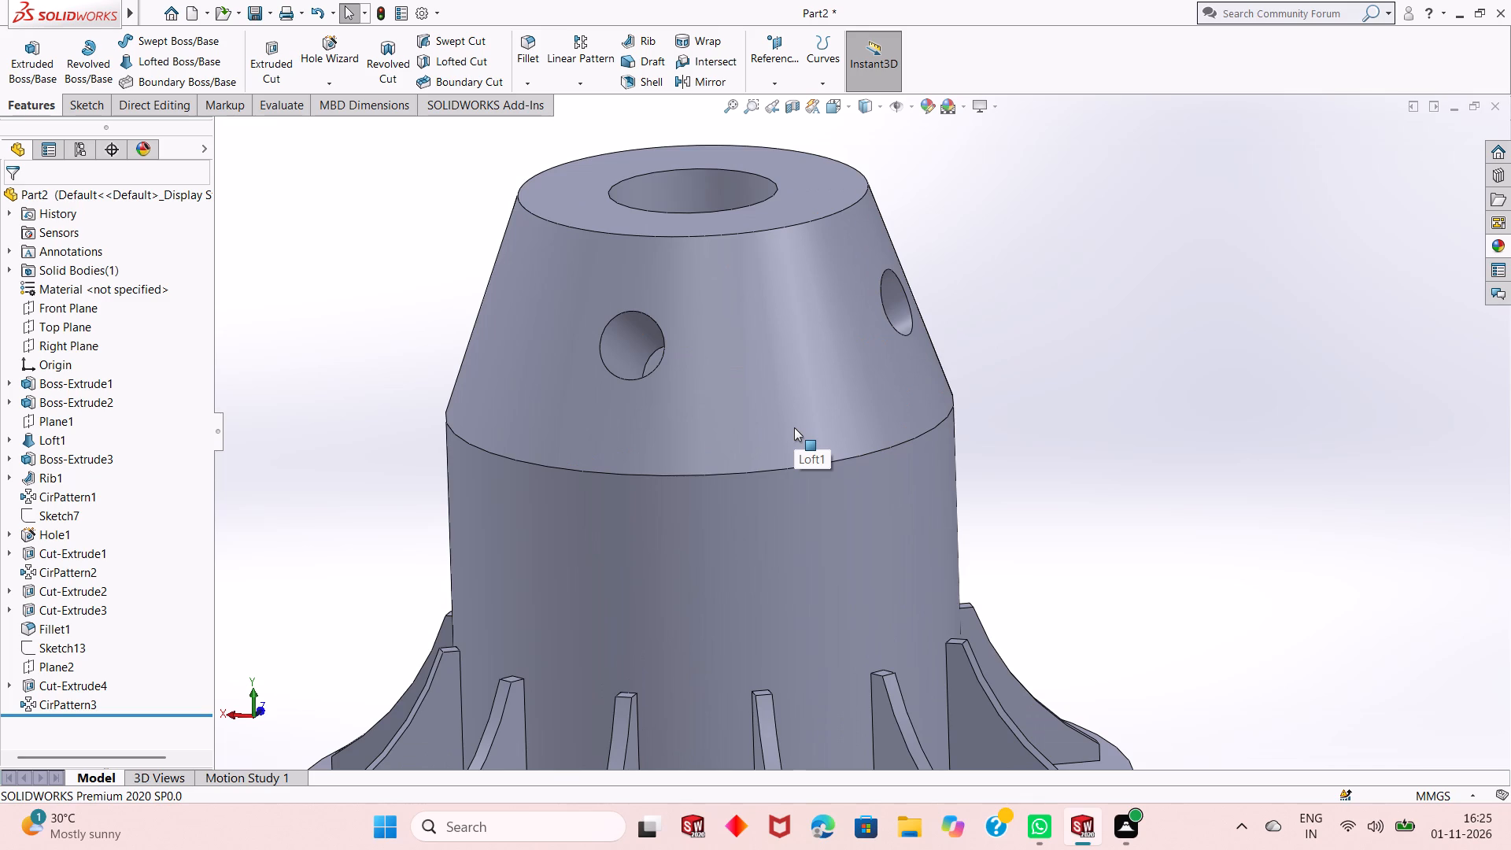
{"action": "scroll", "coordinate": [777, 499], "scroll_direction": "up", "scroll_amount": 3}
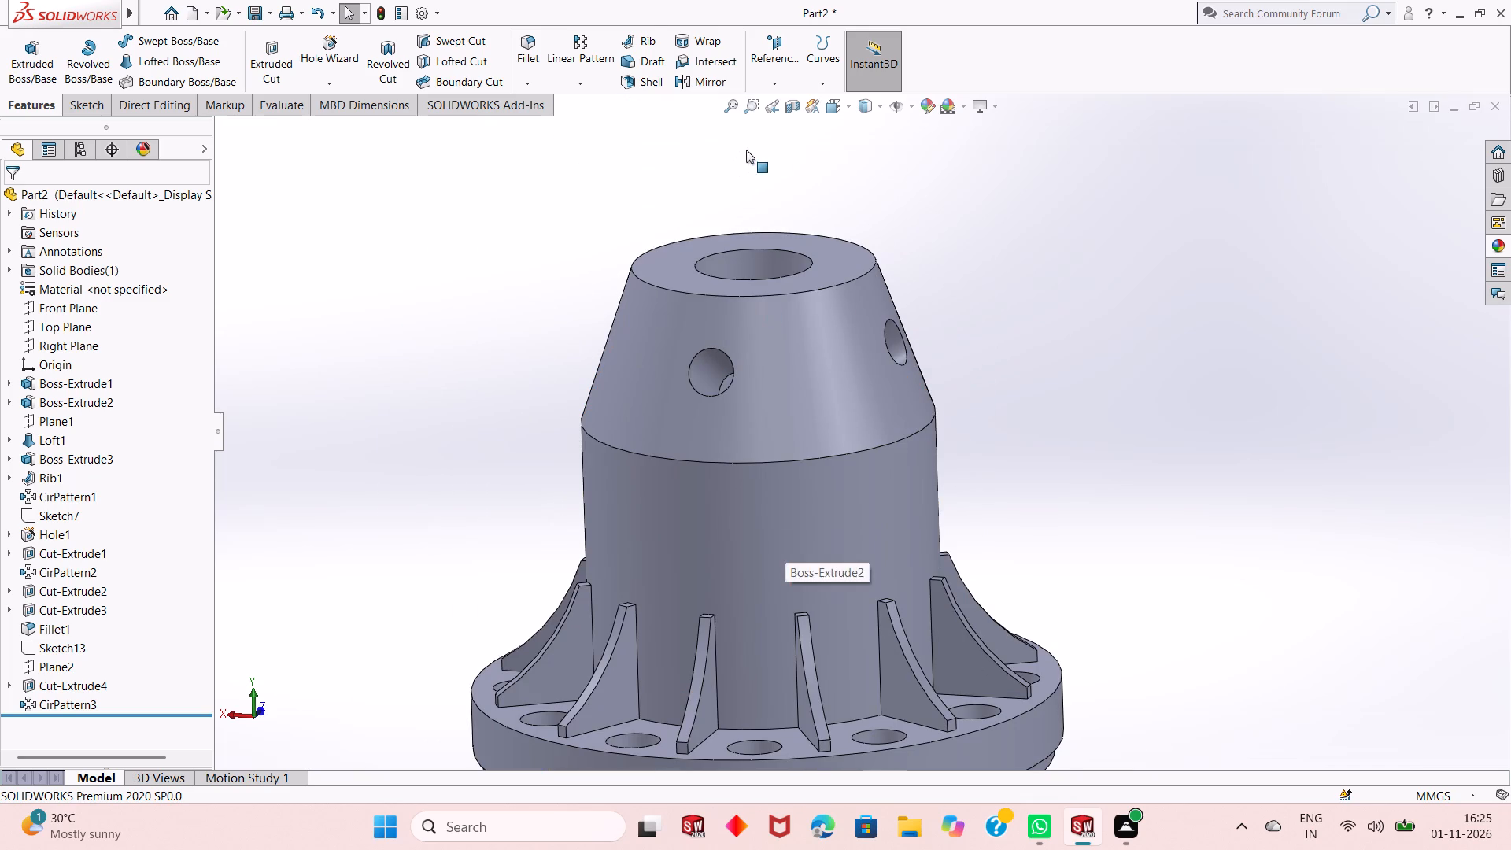
{"action": "left_click", "coordinate": [926, 102]}
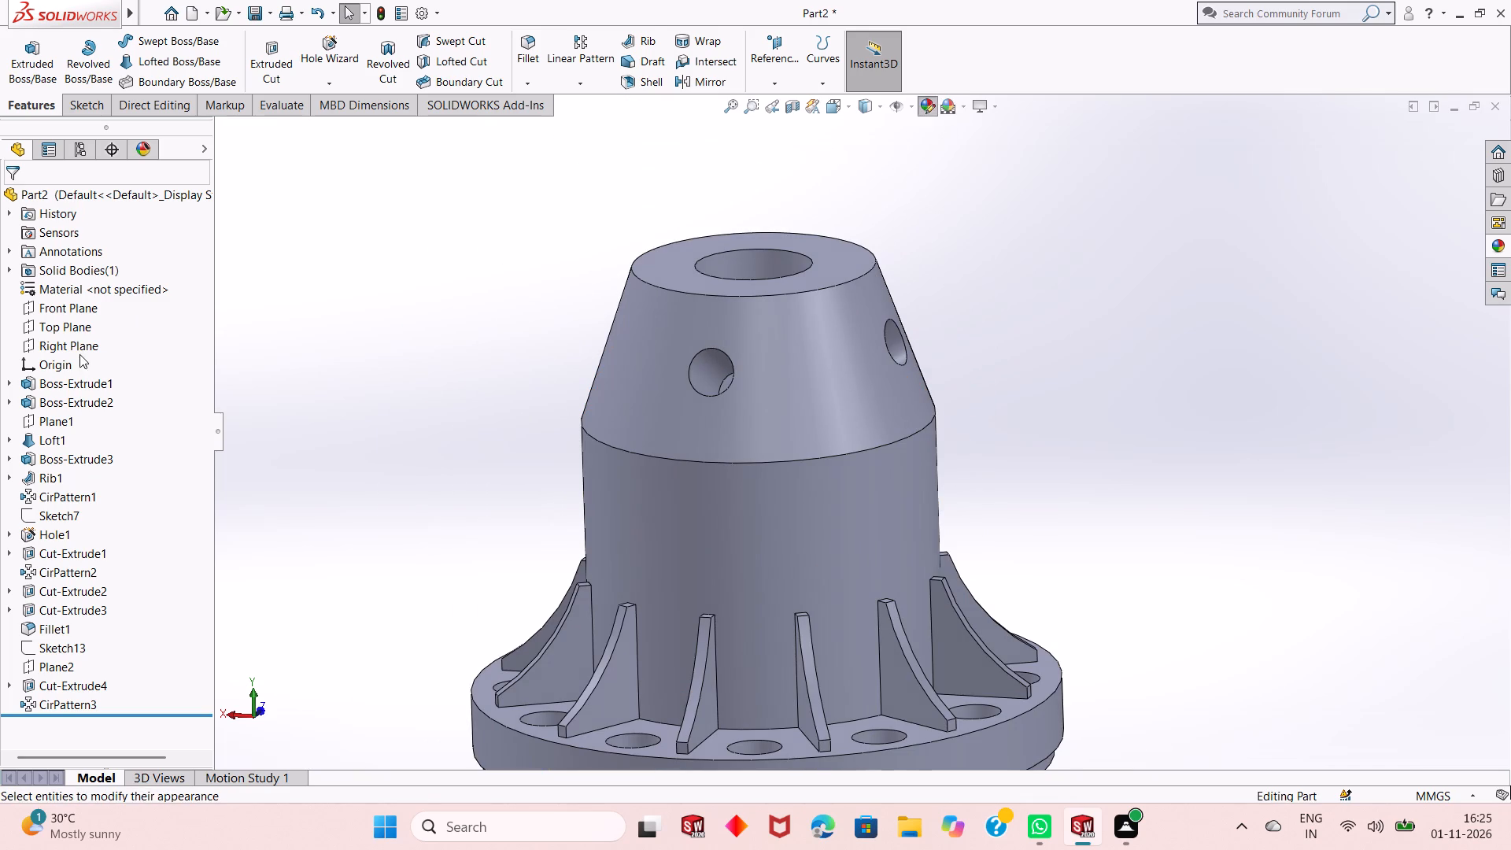
{"action": "left_click", "coordinate": [119, 670]}
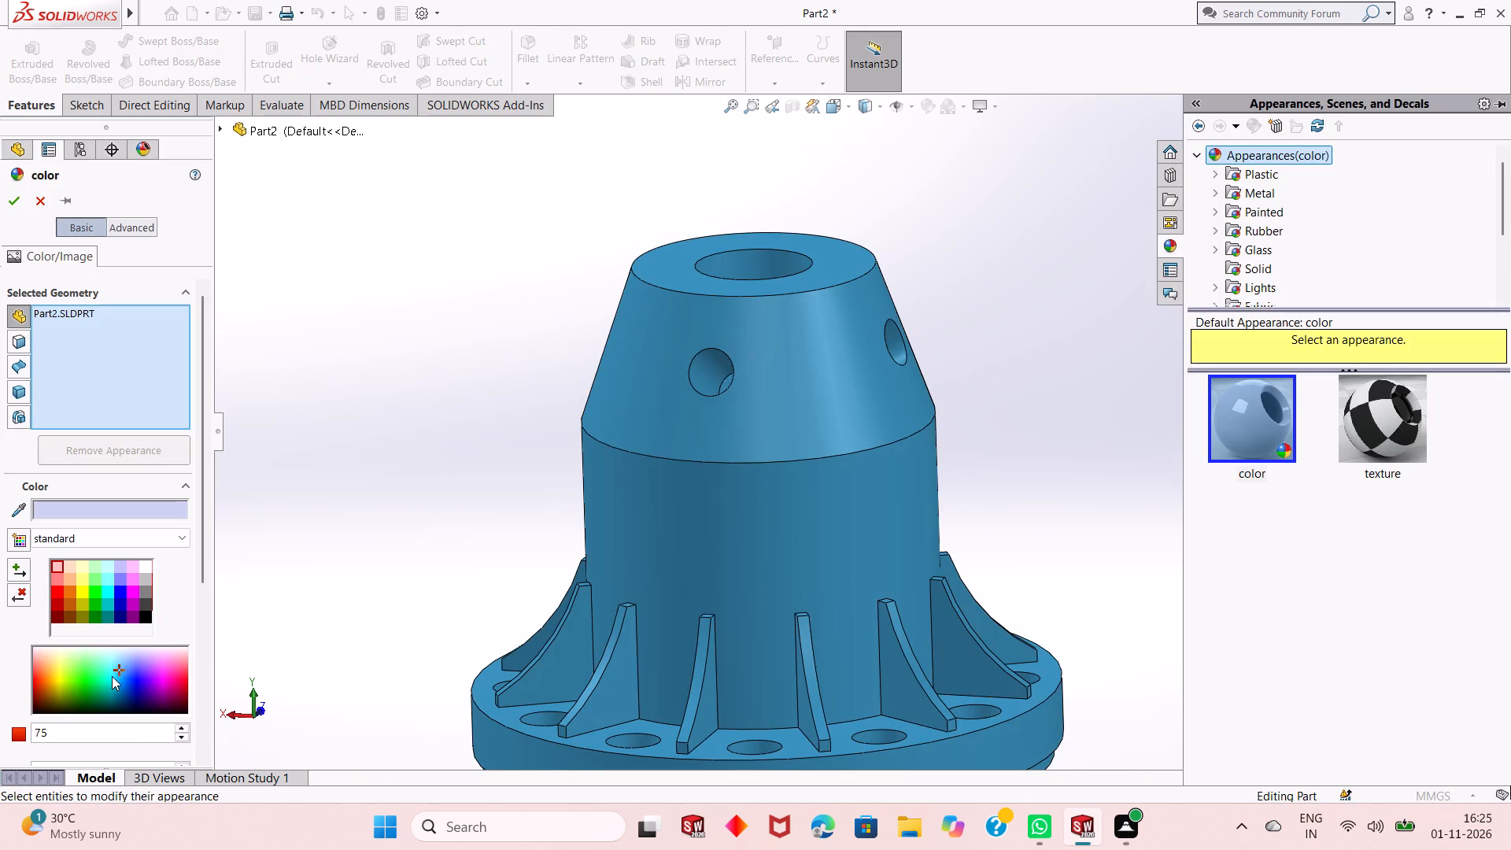
{"action": "left_click", "coordinate": [111, 677]}
{"action": "left_click", "coordinate": [110, 678]}
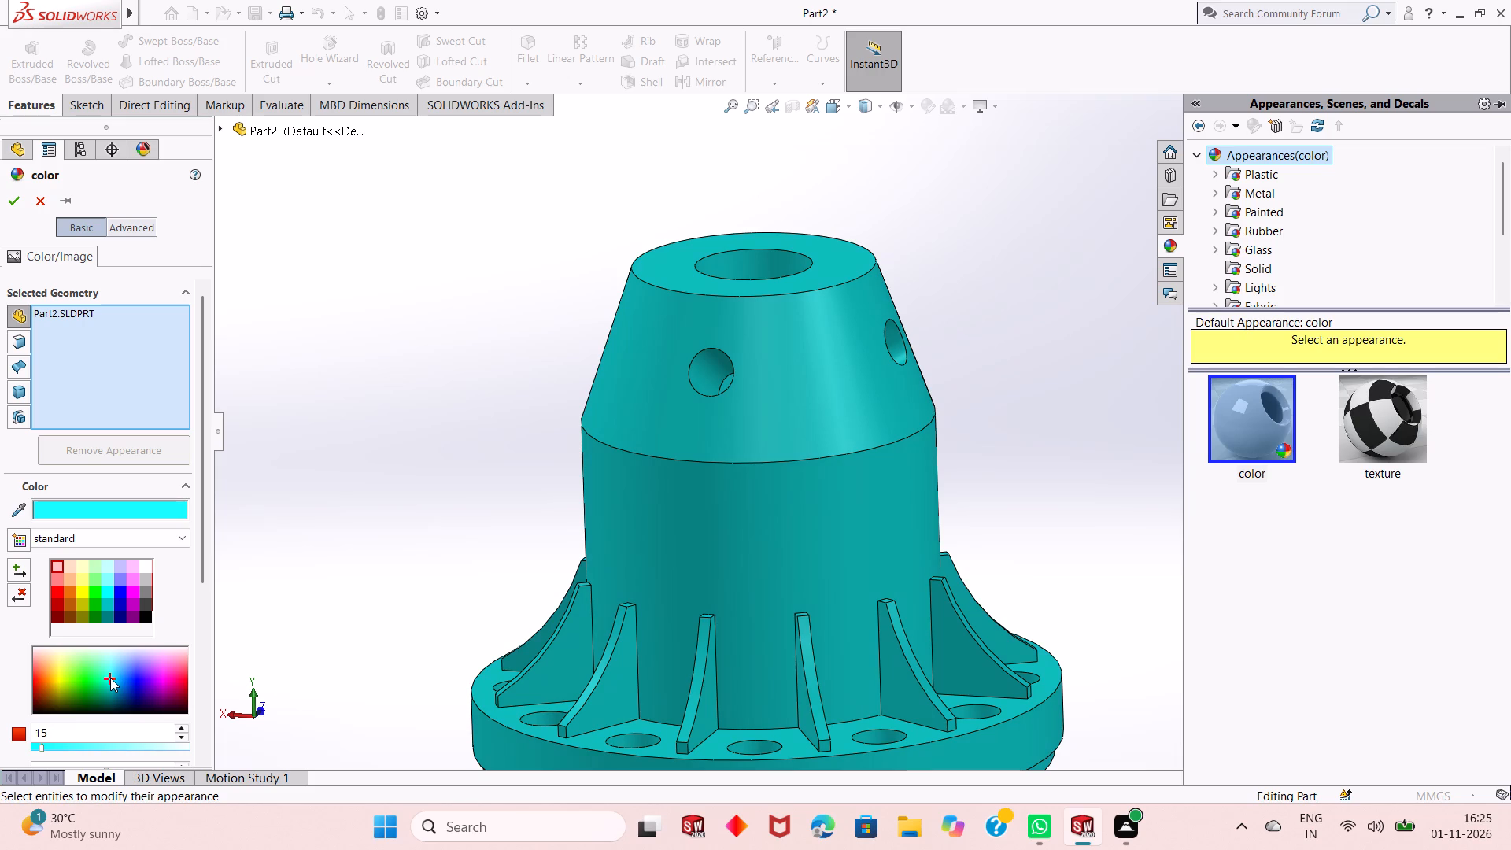
{"action": "left_click", "coordinate": [110, 670]}
{"action": "left_click", "coordinate": [114, 669]}
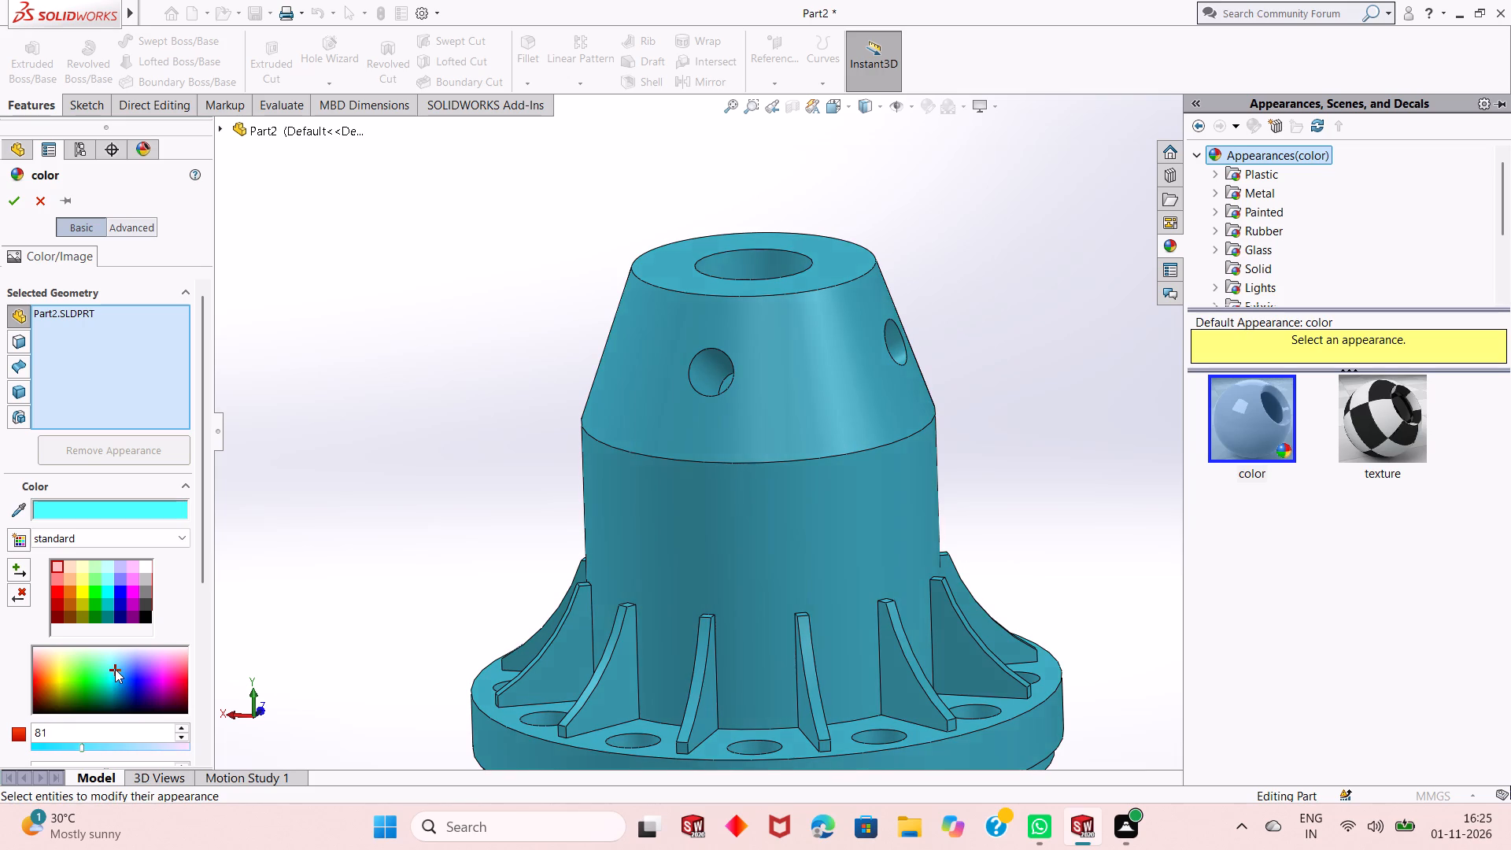
{"action": "left_click", "coordinate": [112, 673]}
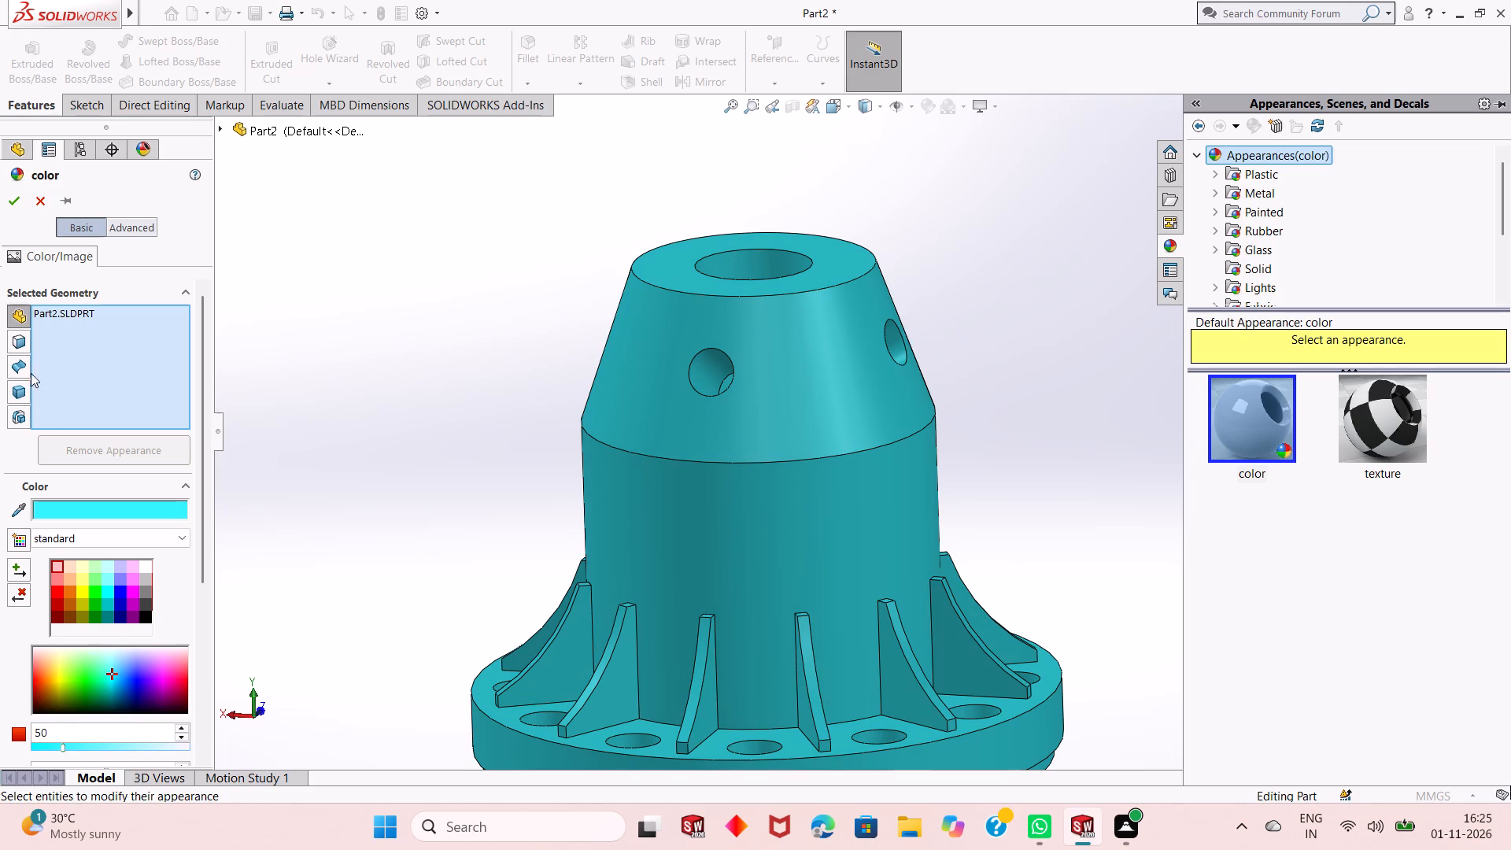
{"action": "left_click", "coordinate": [13, 193]}
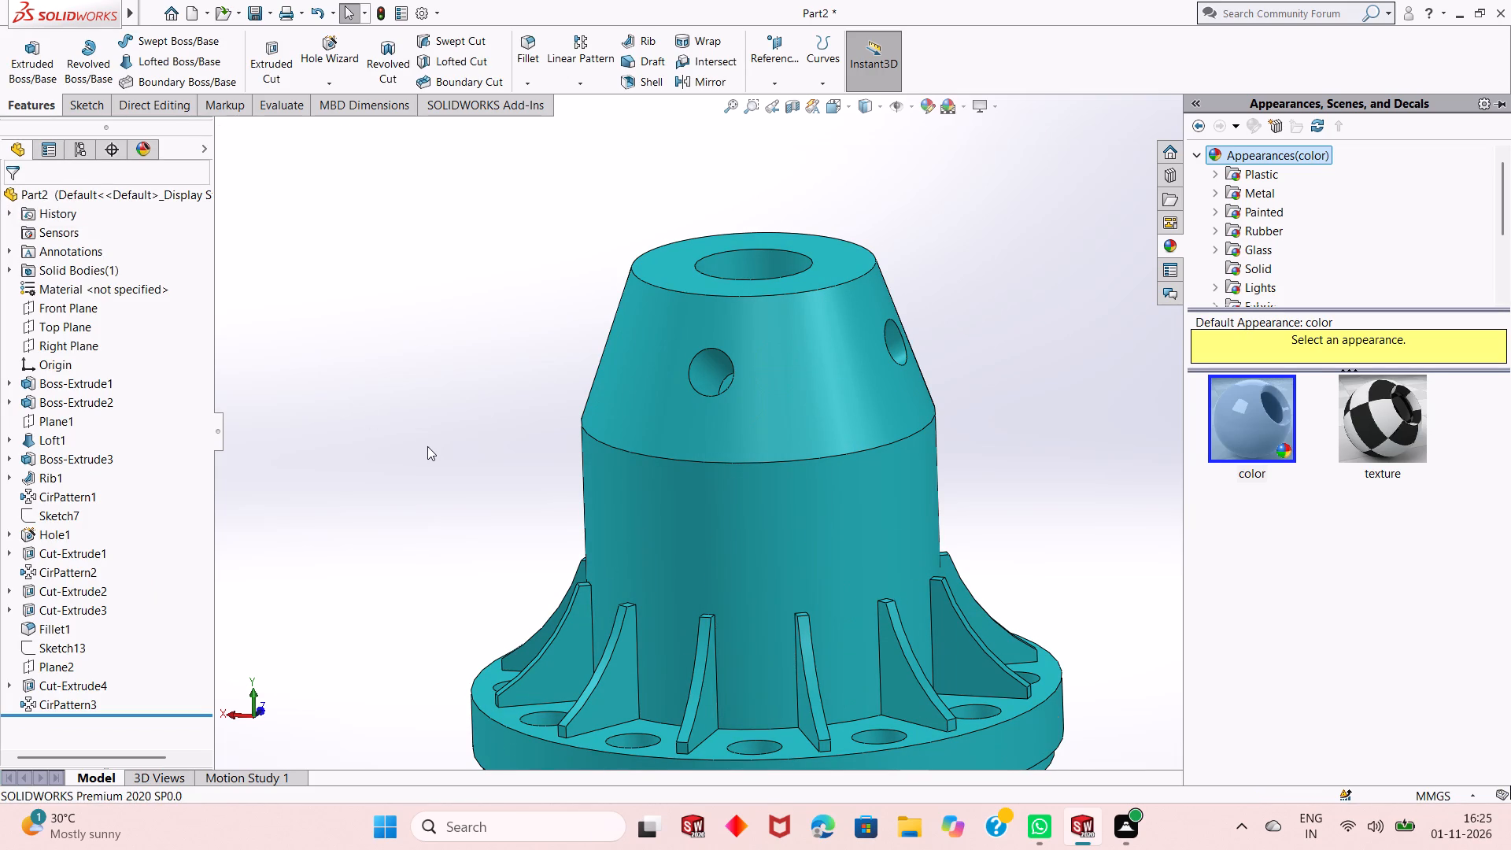
Apply the polished aluminum metal appearance to the central bore's cut feature.
{"action": "scroll", "coordinate": [427, 449], "scroll_direction": "up", "scroll_amount": 2}
{"action": "middle_click_drag", "start_coordinate": [902, 467], "coordinate": [907, 593]}
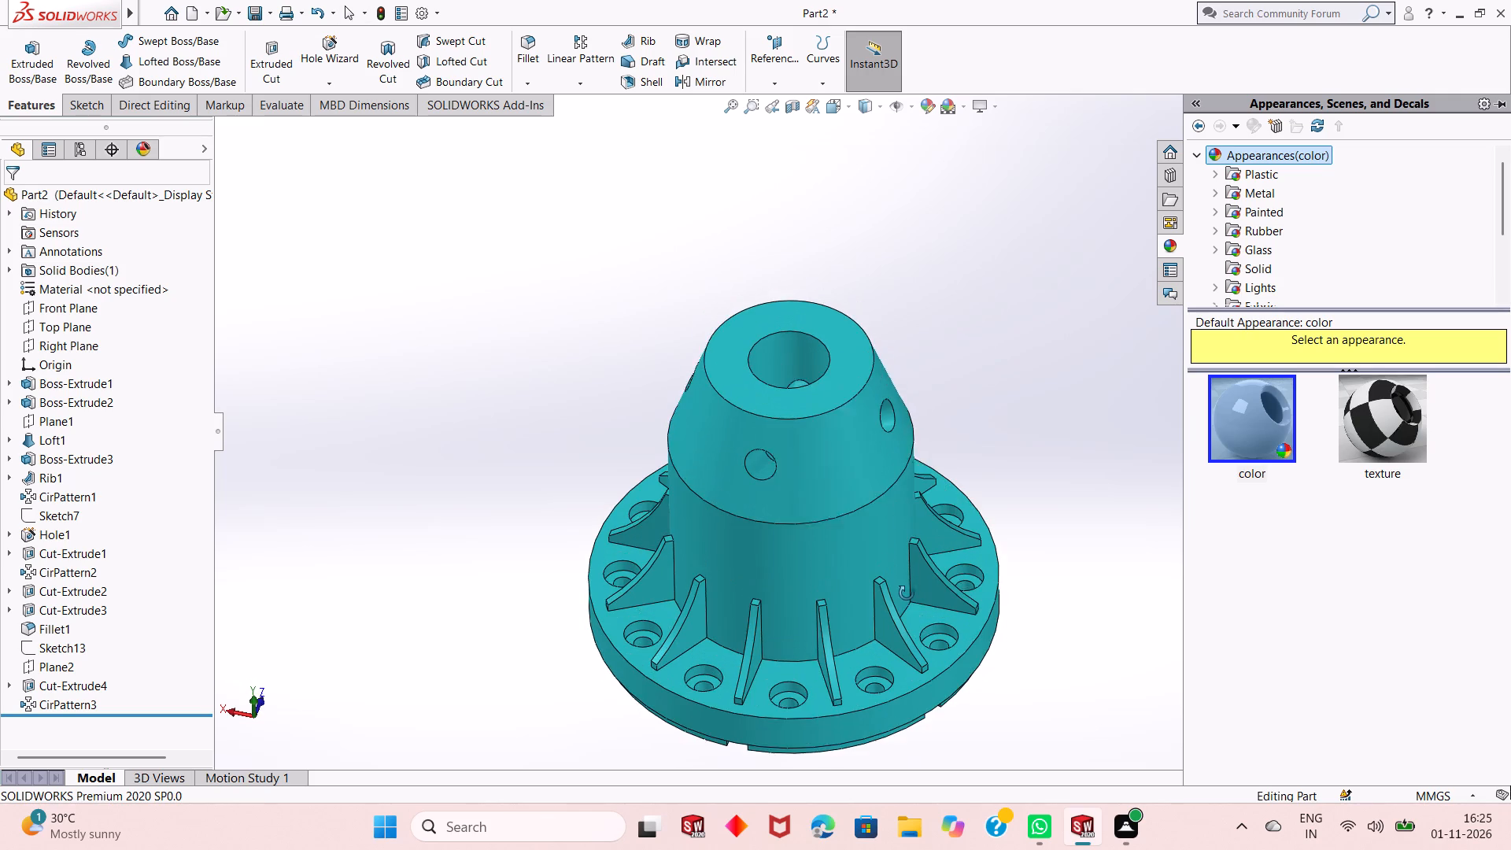
{"action": "middle_click_drag", "start_coordinate": [907, 593], "coordinate": [907, 594]}
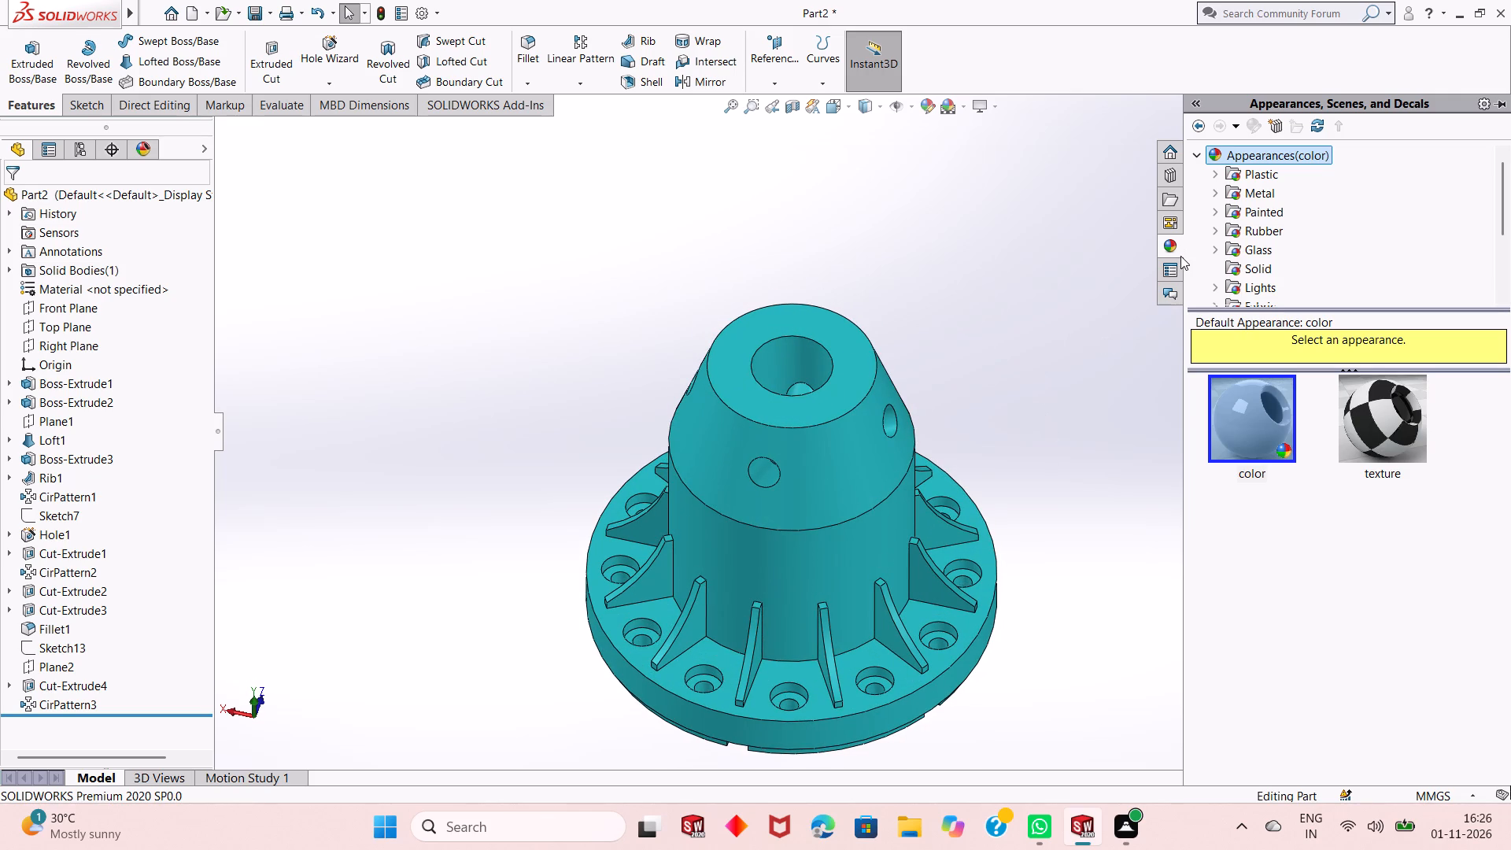
{"action": "left_click", "coordinate": [1247, 201]}
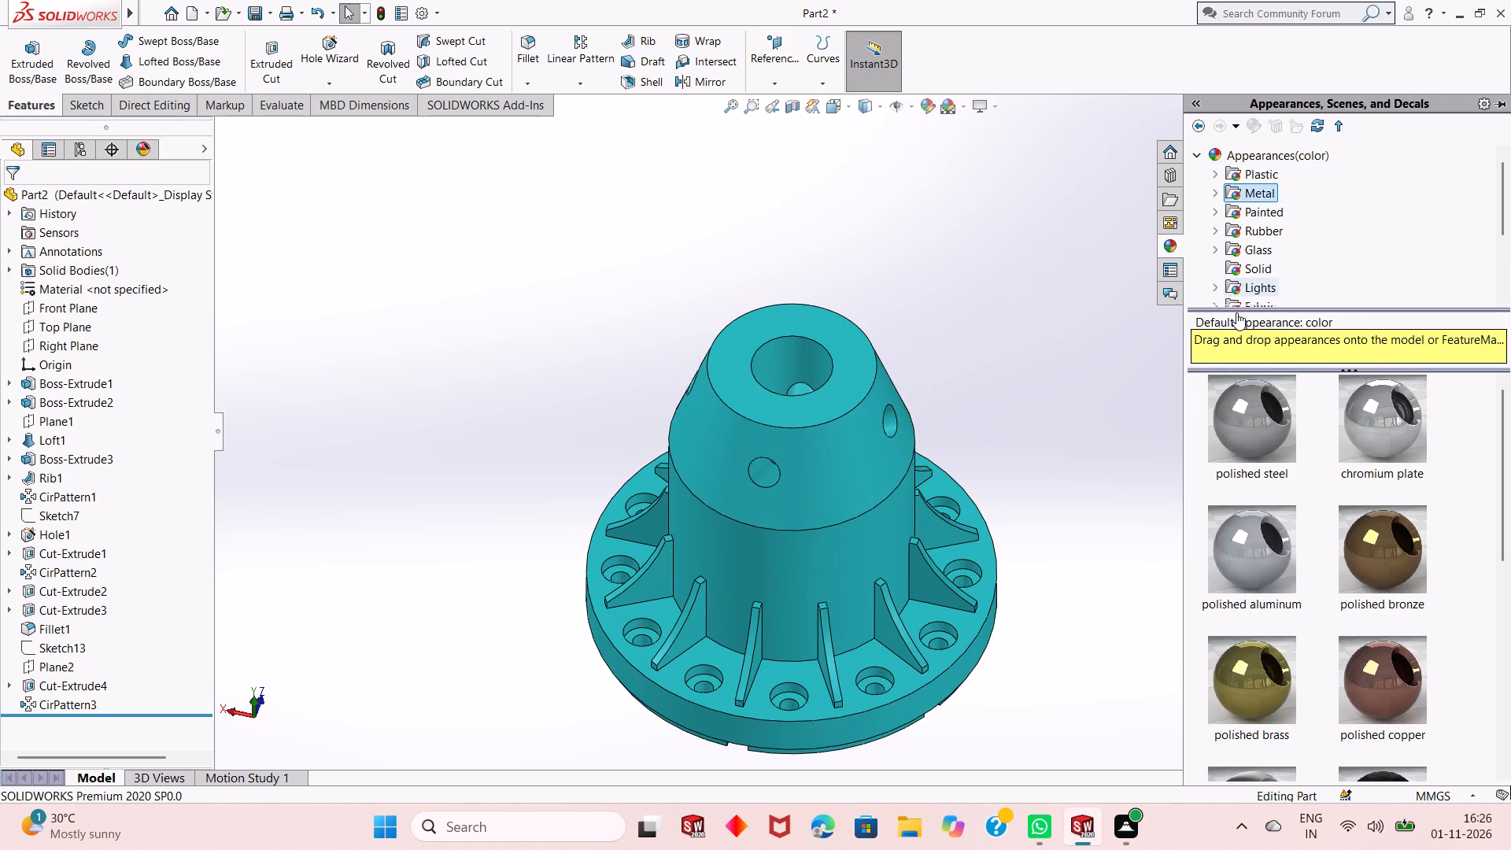
{"action": "left_click_drag", "start_coordinate": [1241, 563], "coordinate": [796, 360]}
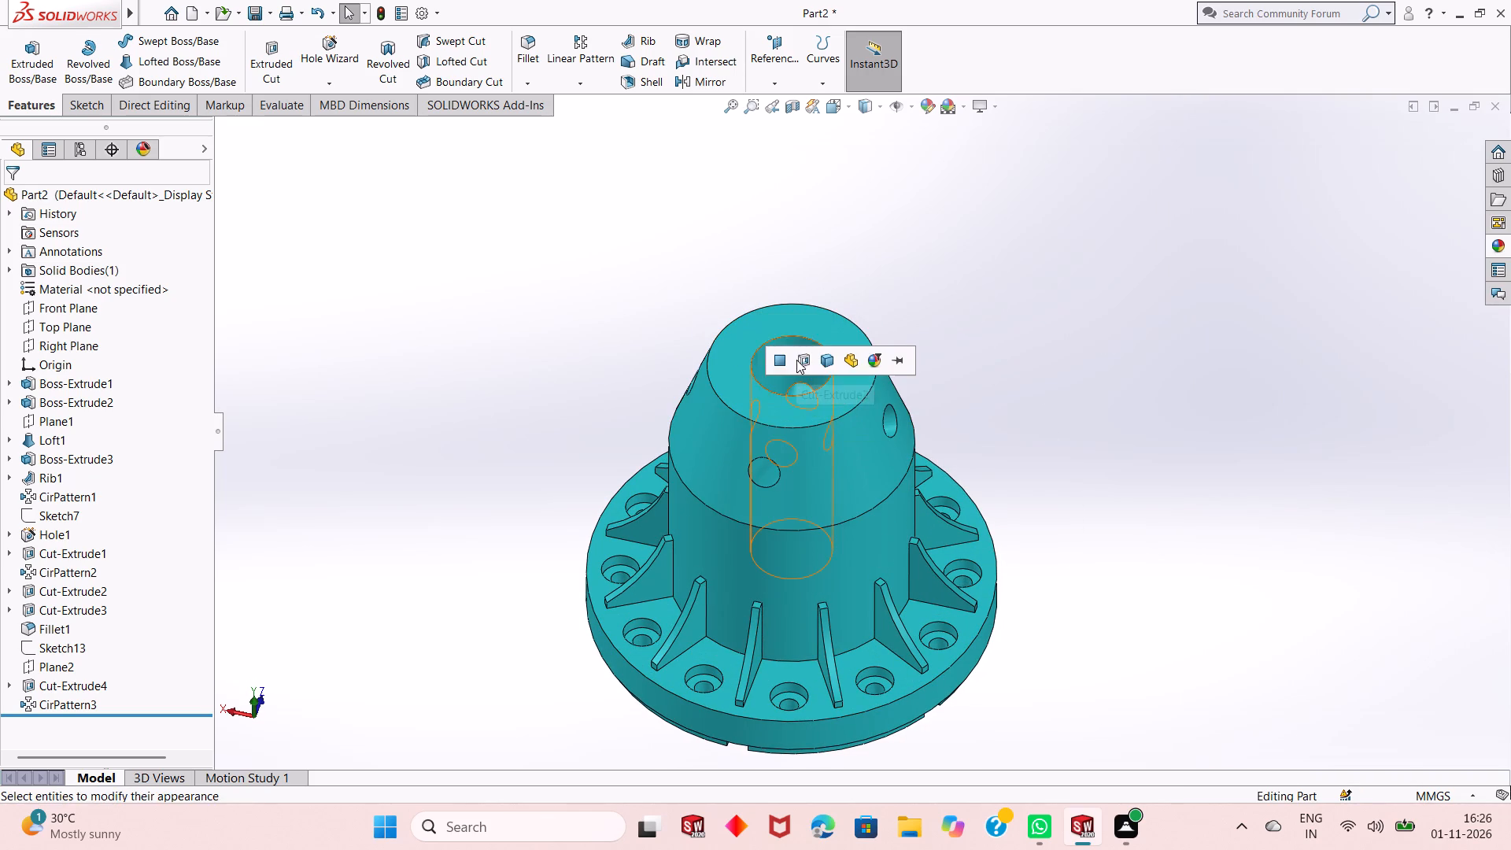
{"action": "left_click", "coordinate": [796, 358]}
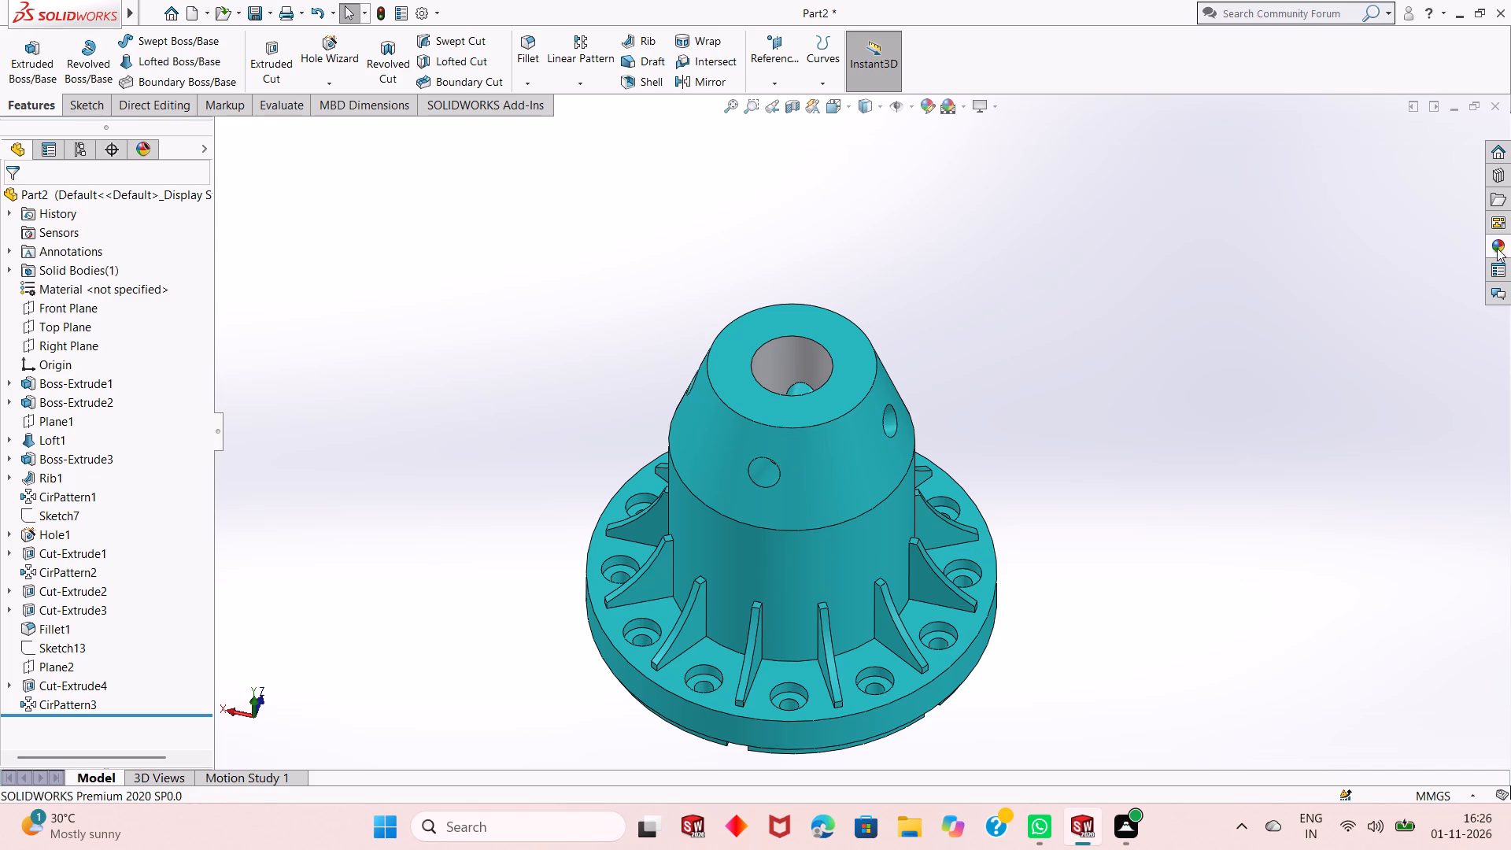
Apply the polished aluminum appearance to CirPattern3, the patterned angled holes in the tapered section.
{"action": "left_click", "coordinate": [1498, 249]}
{"action": "left_click_drag", "start_coordinate": [1232, 541], "coordinate": [728, 456]}
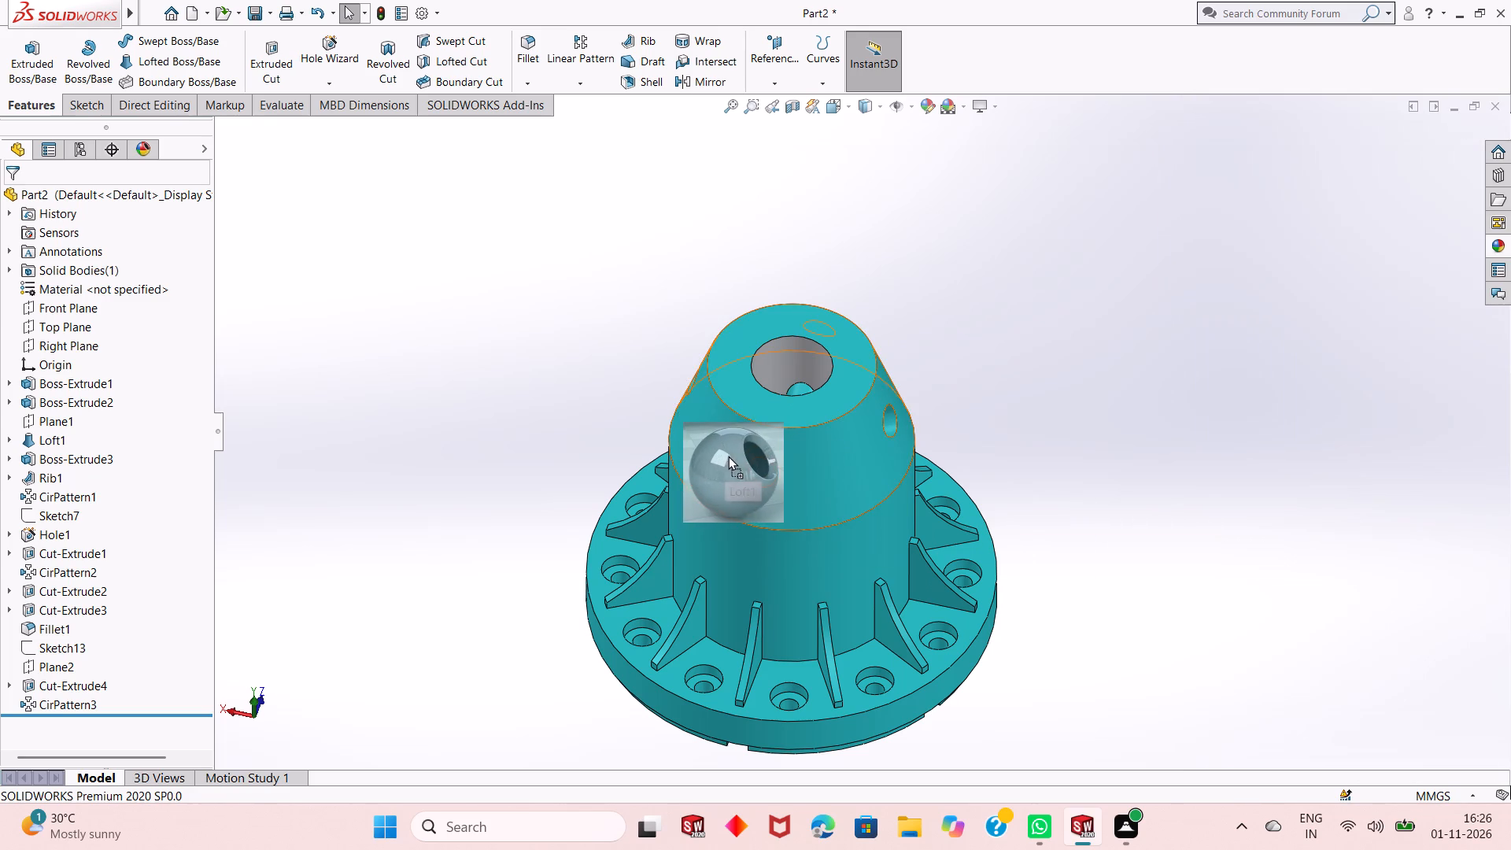
{"action": "left_click_drag", "start_coordinate": [728, 456], "coordinate": [773, 472]}
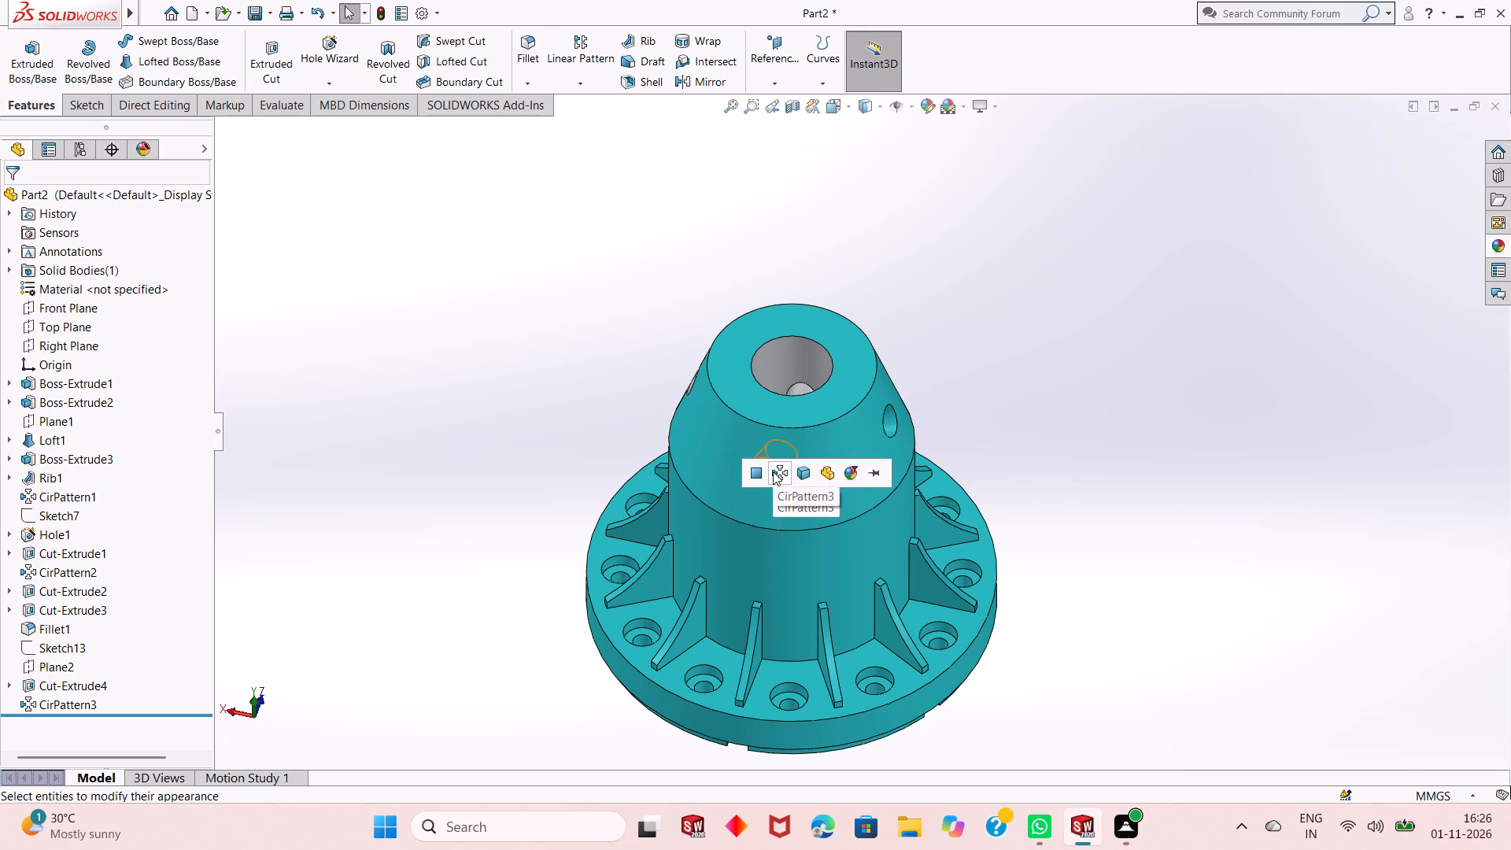
{"action": "left_click", "coordinate": [773, 471]}
Apply the polished aluminum appearance to the remaining turquoise angled hole, the original one that was patterned.
{"action": "middle_click_drag", "start_coordinate": [985, 427], "coordinate": [944, 635]}
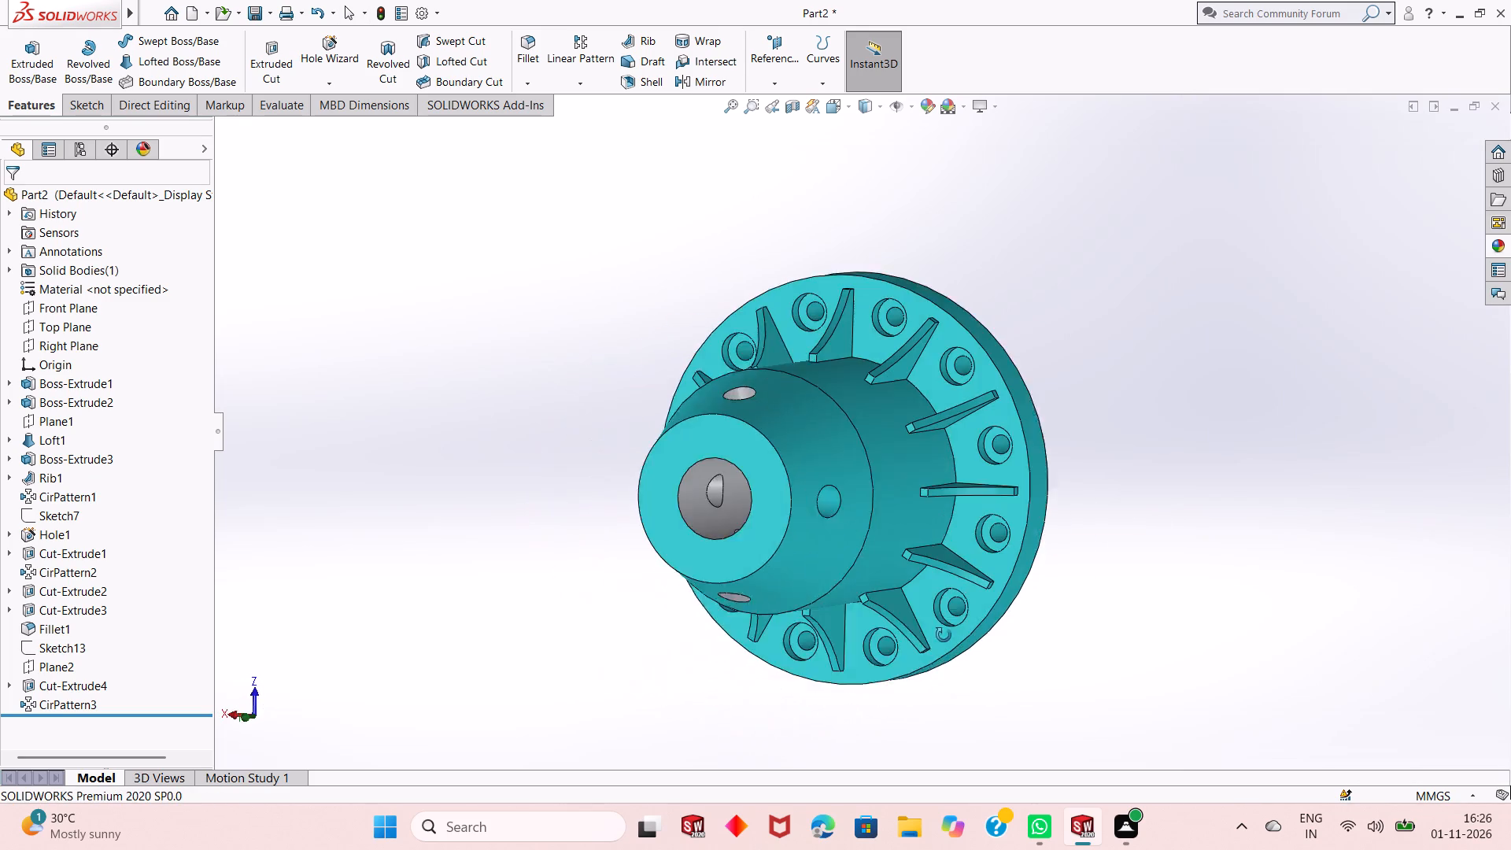
{"action": "middle_click_drag", "start_coordinate": [944, 635], "coordinate": [952, 516]}
{"action": "left_click", "coordinate": [1504, 246]}
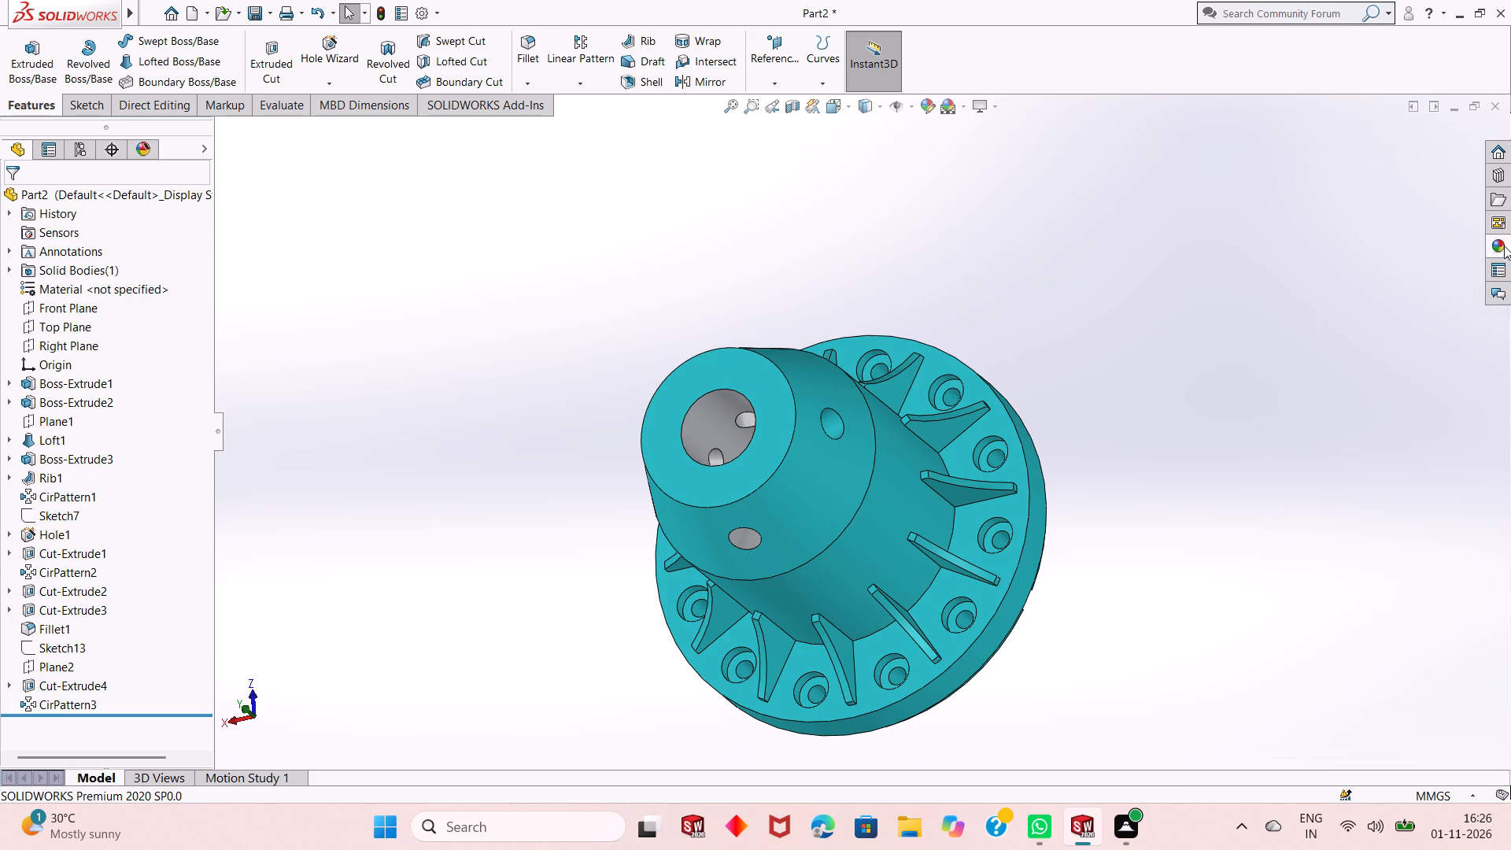
{"action": "left_click_drag", "start_coordinate": [1257, 556], "coordinate": [838, 425]}
{"action": "left_click", "coordinate": [838, 425]}
Apply the polished aluminum appearance to the feature forming the stepped bolt holes around the base flange.
{"action": "middle_click_drag", "start_coordinate": [856, 572], "coordinate": [863, 534]}
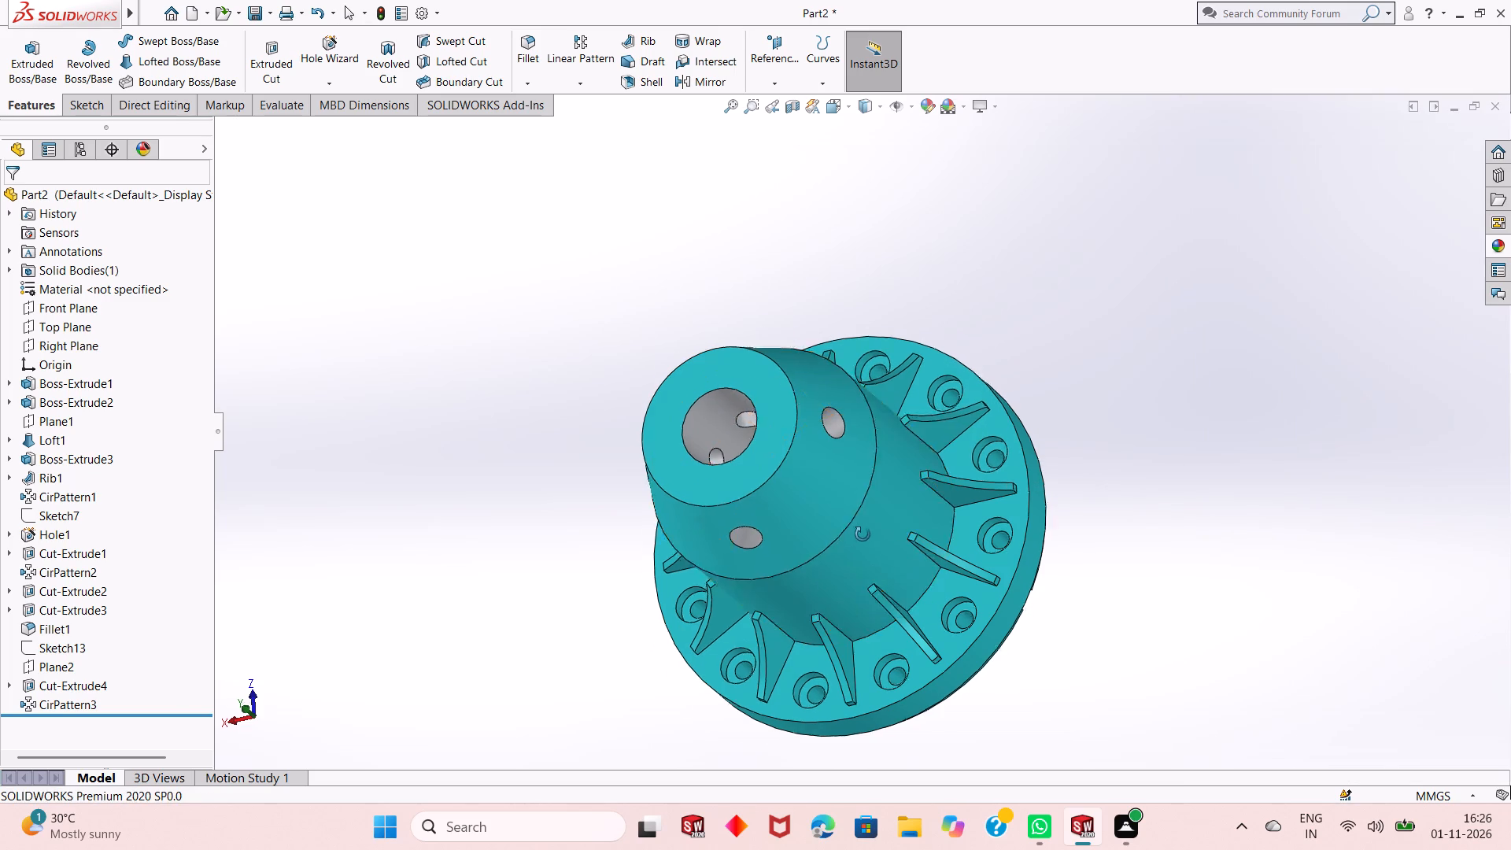
{"action": "middle_click_drag", "start_coordinate": [863, 534], "coordinate": [876, 451]}
{"action": "scroll", "coordinate": [917, 655], "scroll_direction": "down", "scroll_amount": 4}
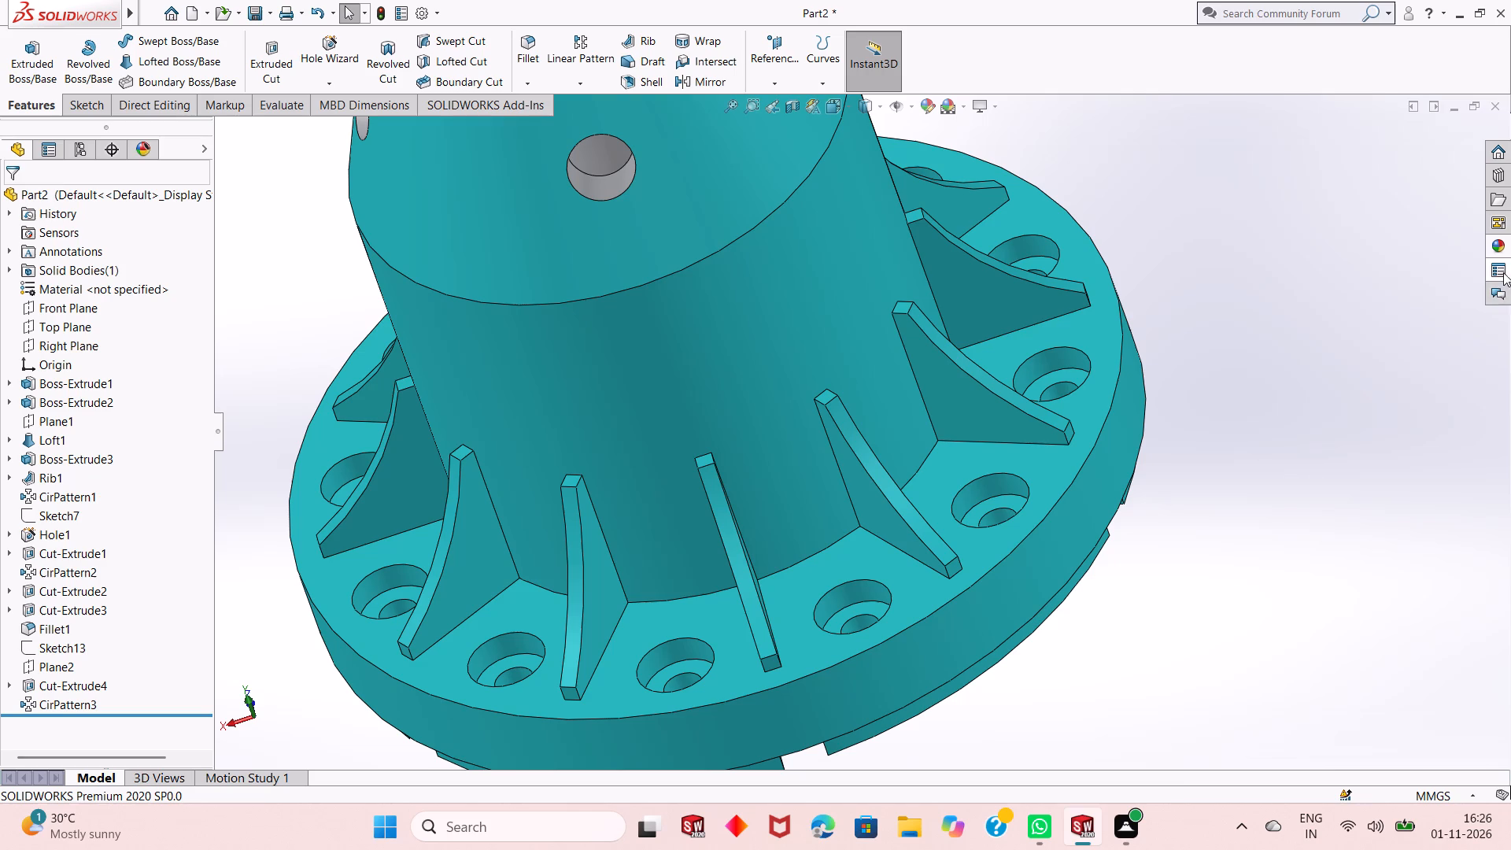
{"action": "left_click", "coordinate": [1501, 246]}
{"action": "left_click_drag", "start_coordinate": [1274, 558], "coordinate": [881, 595]}
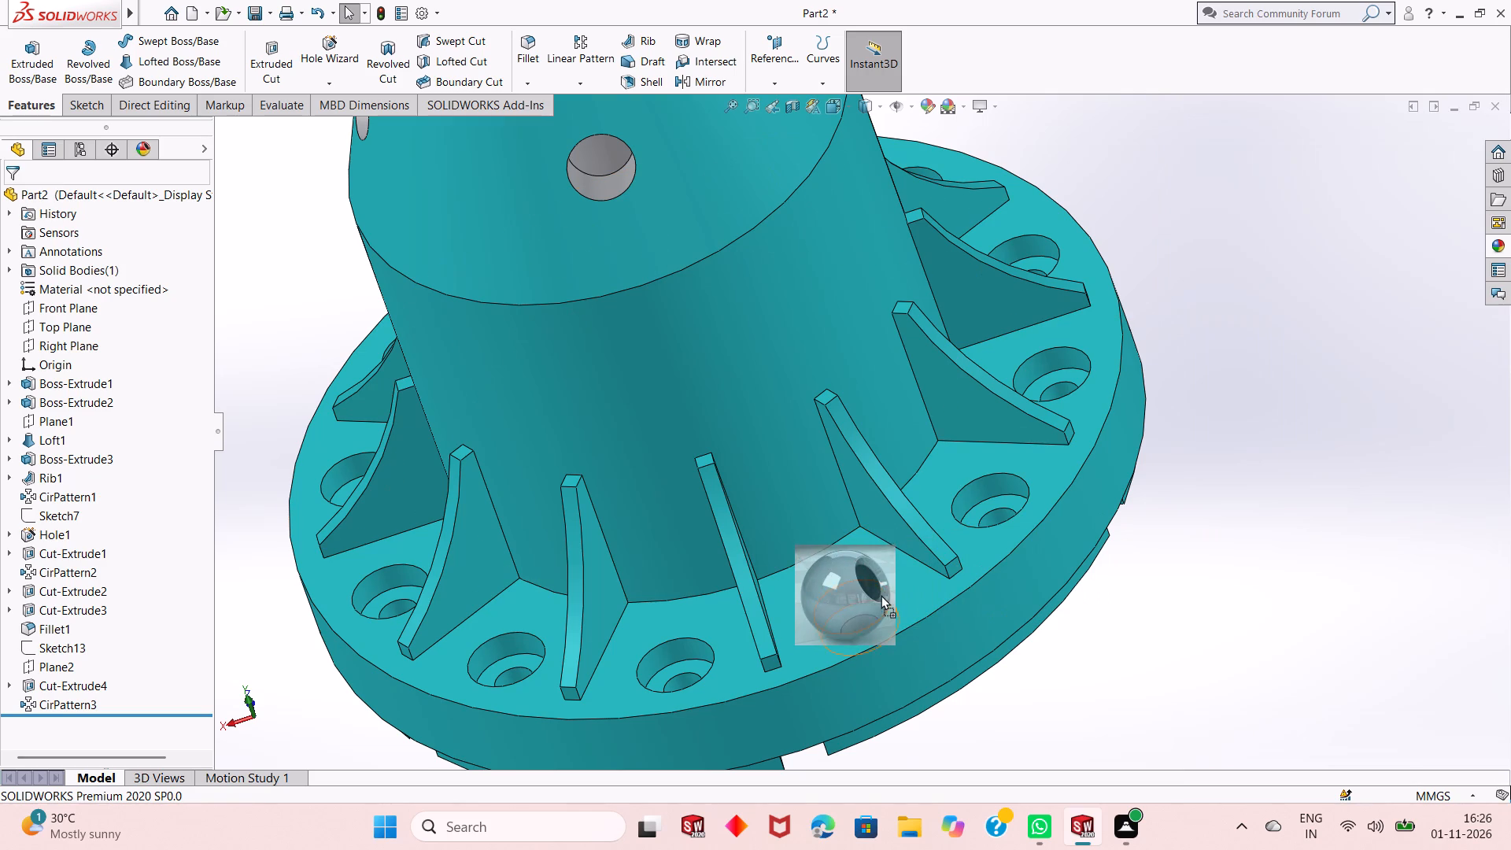
{"action": "left_click_drag", "start_coordinate": [881, 595], "coordinate": [866, 605]}
{"action": "left_click", "coordinate": [866, 605]}
{"action": "scroll", "coordinate": [817, 634], "scroll_direction": "up", "scroll_amount": 1}
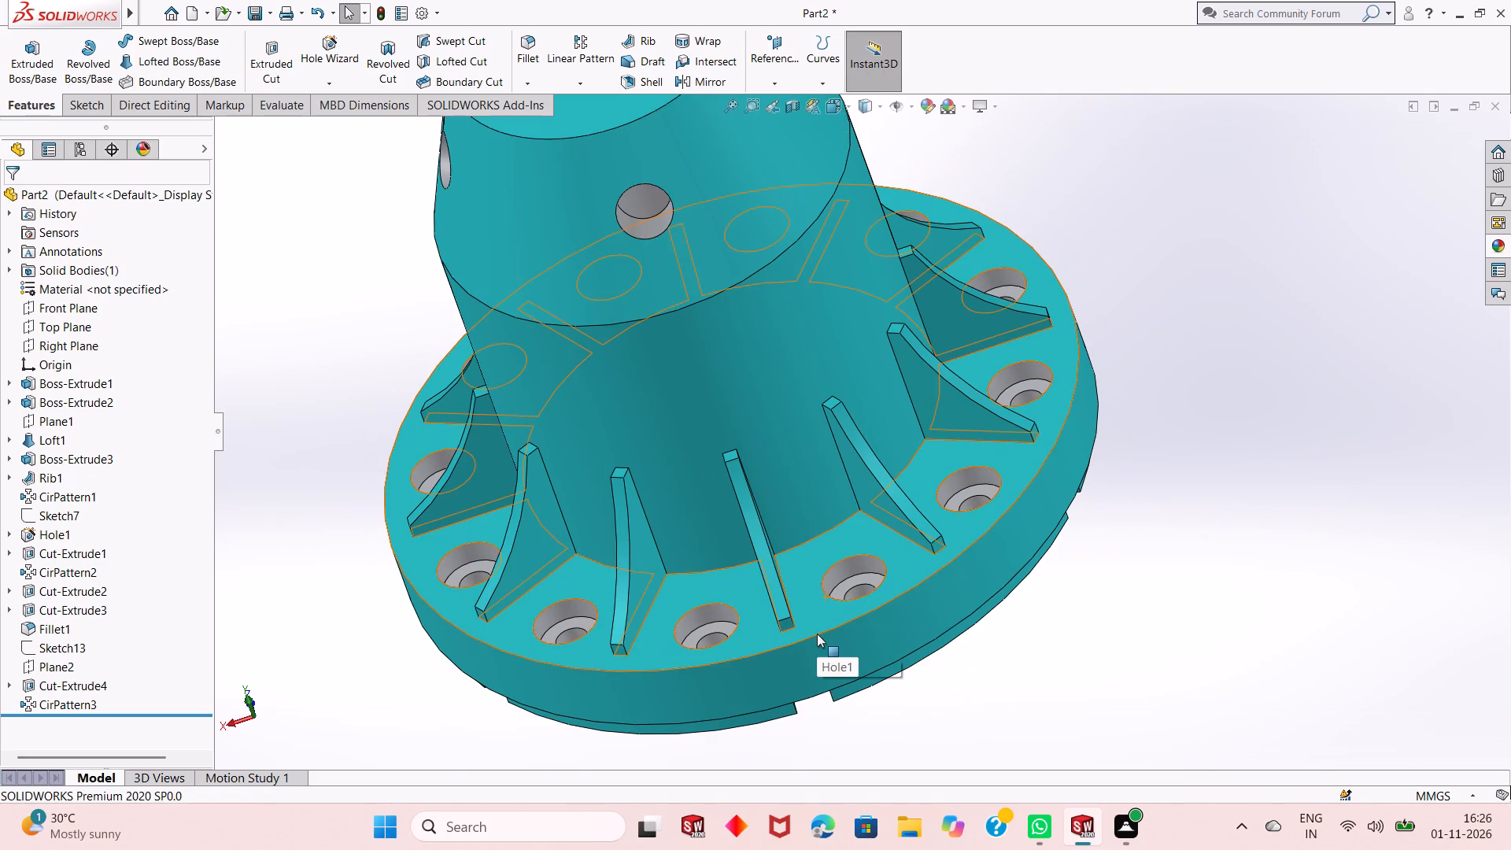
Apply the polished aluminum appearance to Fillet1, the rounded surface inside the underside recess.
{"action": "middle_click_drag", "start_coordinate": [736, 452], "coordinate": [765, 623]}
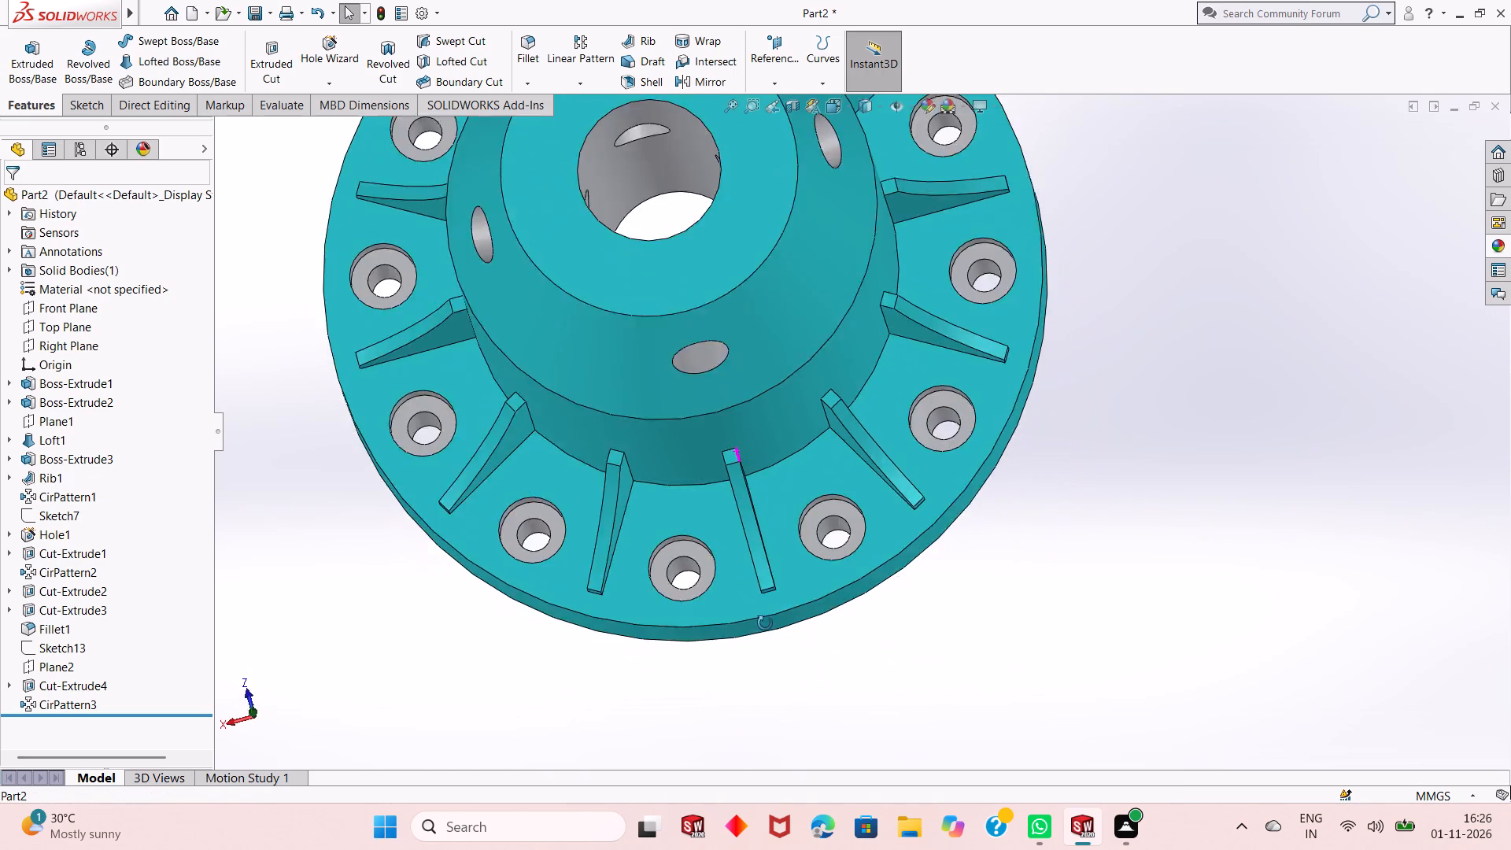
{"action": "middle_click_drag", "start_coordinate": [765, 623], "coordinate": [746, 421]}
{"action": "scroll", "coordinate": [807, 572], "scroll_direction": "up", "scroll_amount": 2}
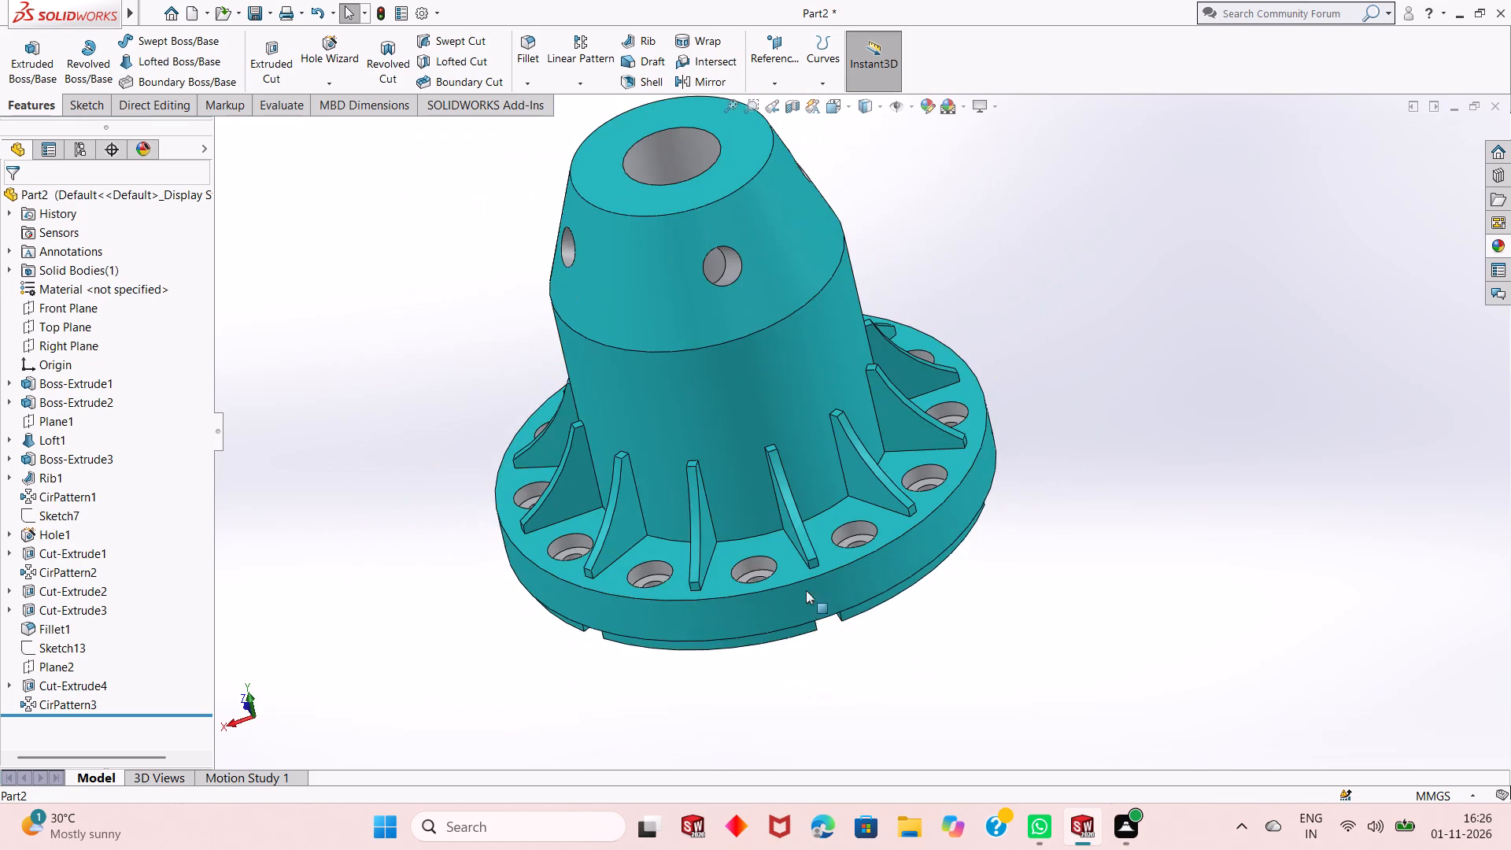
{"action": "middle_click_drag", "start_coordinate": [804, 657], "coordinate": [764, 327]}
{"action": "scroll", "coordinate": [842, 722], "scroll_direction": "up", "scroll_amount": 3}
{"action": "scroll", "coordinate": [857, 713], "scroll_direction": "down", "scroll_amount": 5}
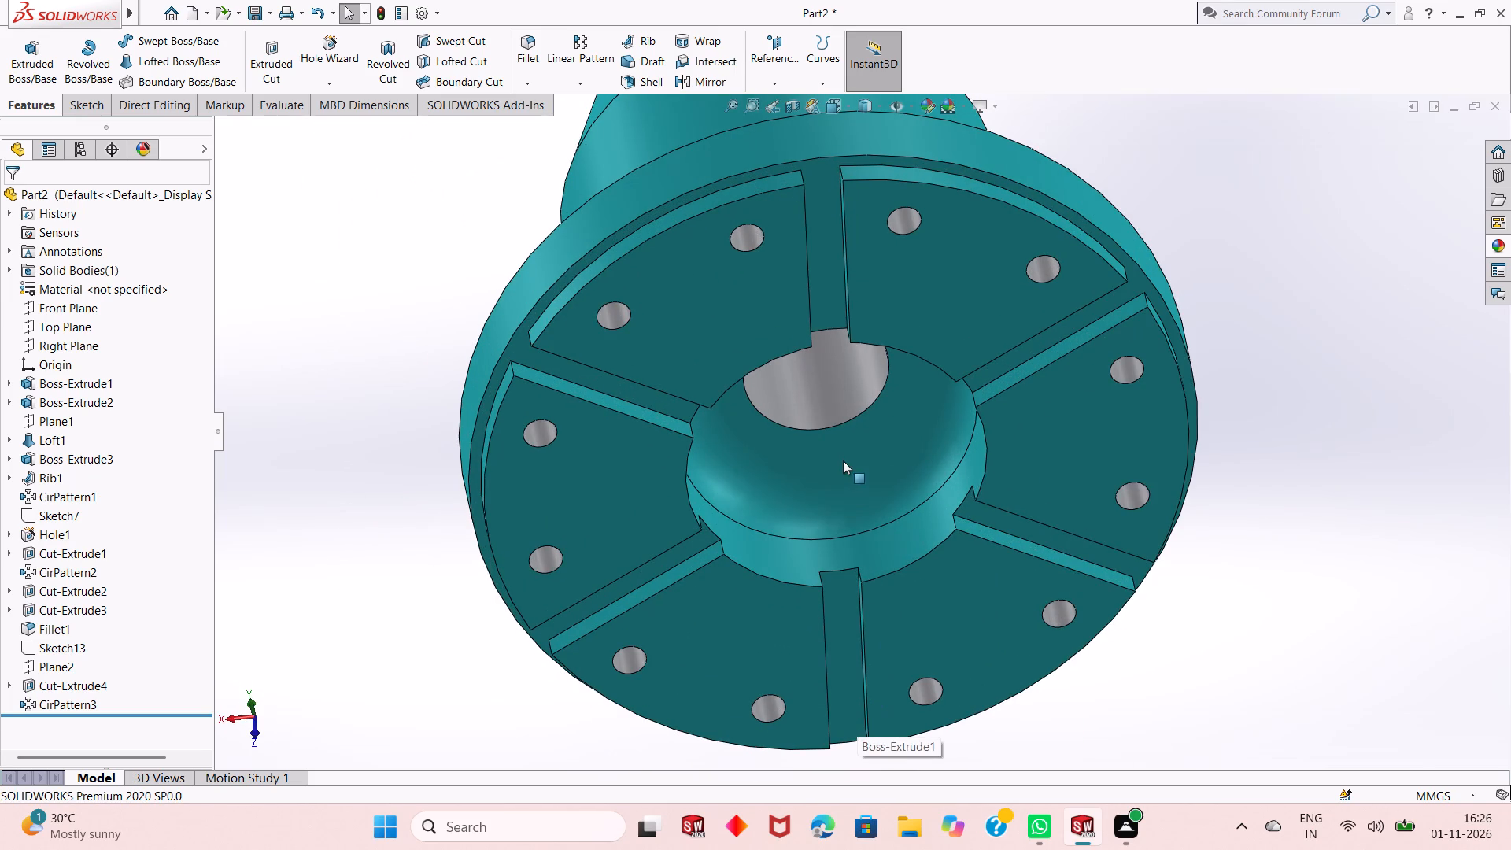
{"action": "left_click", "coordinate": [1500, 250]}
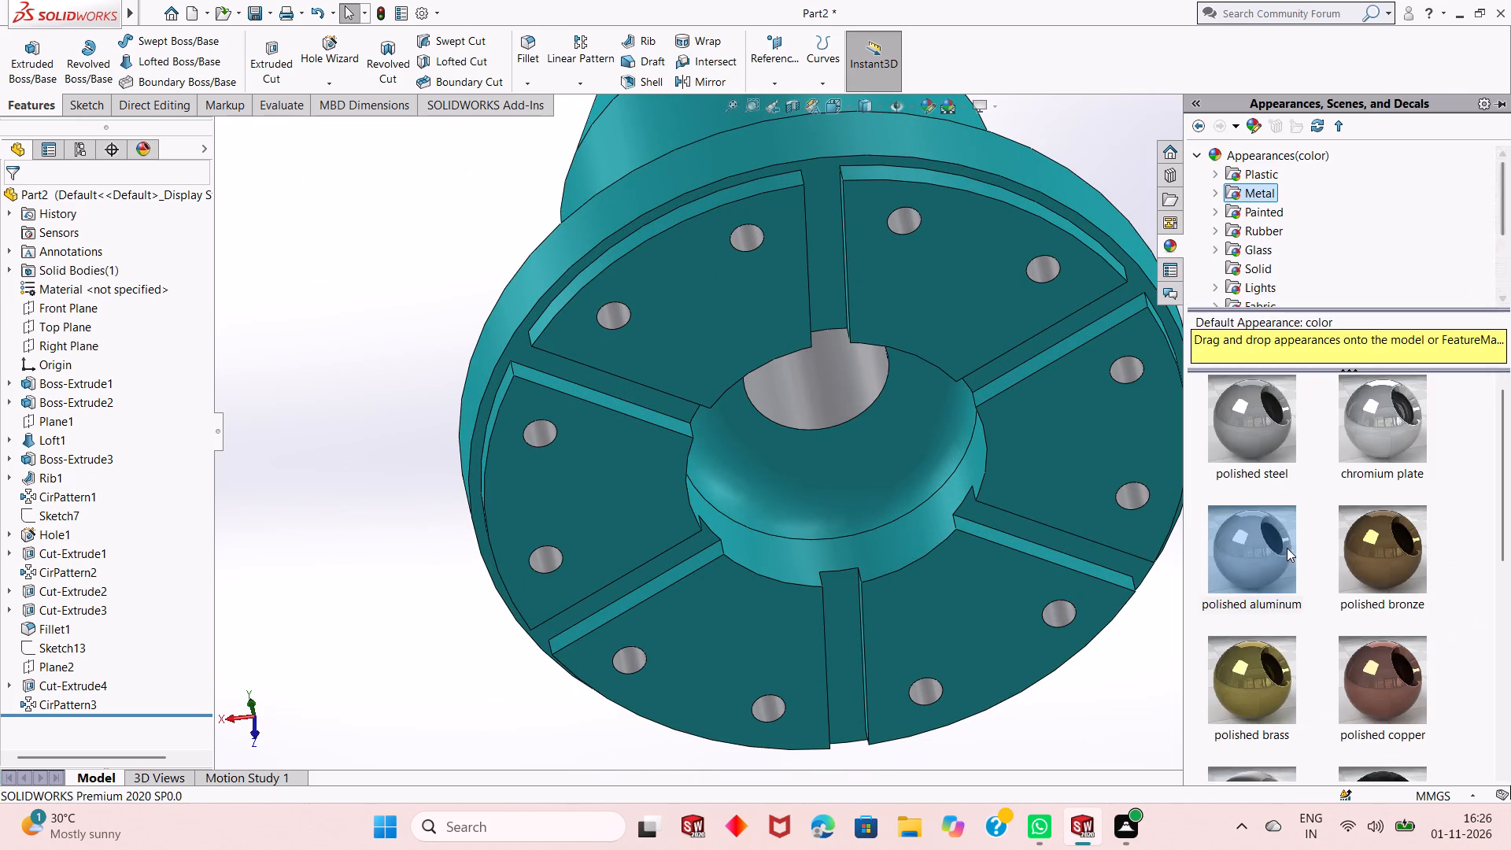
{"action": "left_click_drag", "start_coordinate": [1256, 552], "coordinate": [933, 491]}
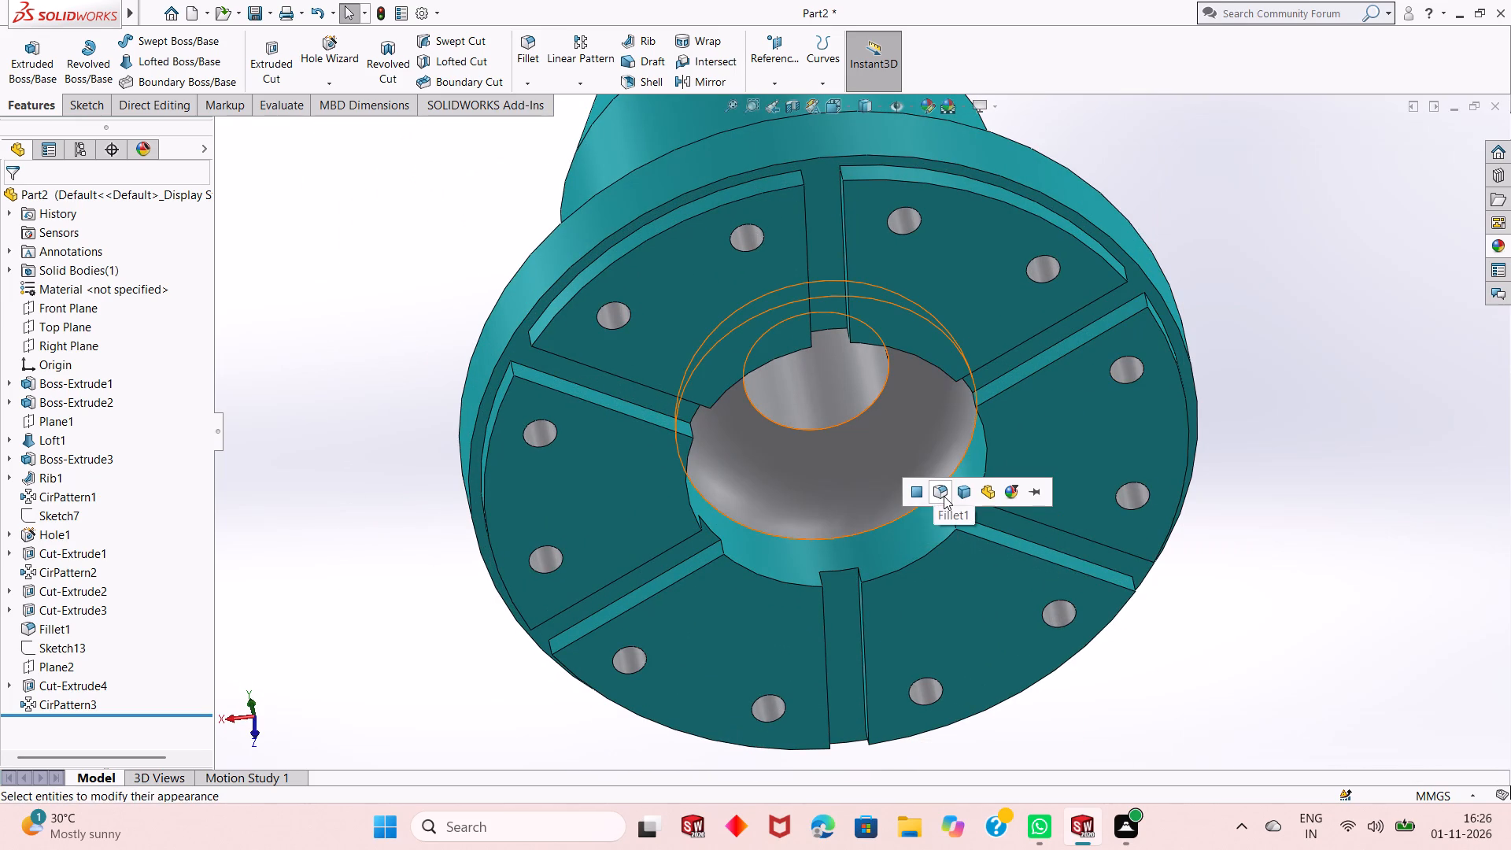
{"action": "left_click", "coordinate": [944, 496]}
Apply the polished aluminum appearance to the feature forming the raised, slotted segments on the base's underside.
{"action": "middle_click_drag", "start_coordinate": [956, 476], "coordinate": [974, 507]}
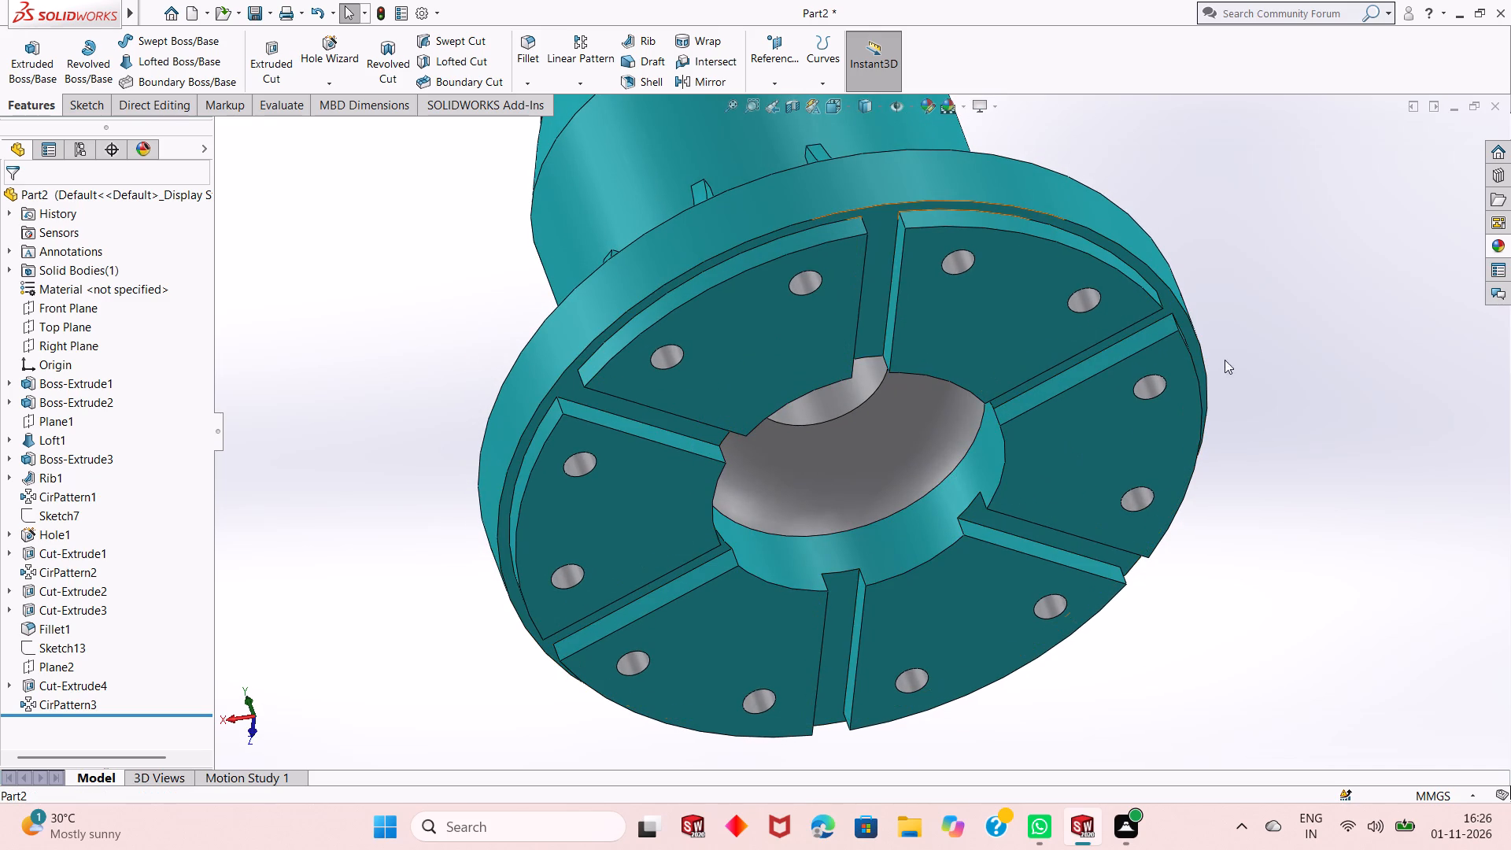
{"action": "left_click", "coordinate": [1509, 246]}
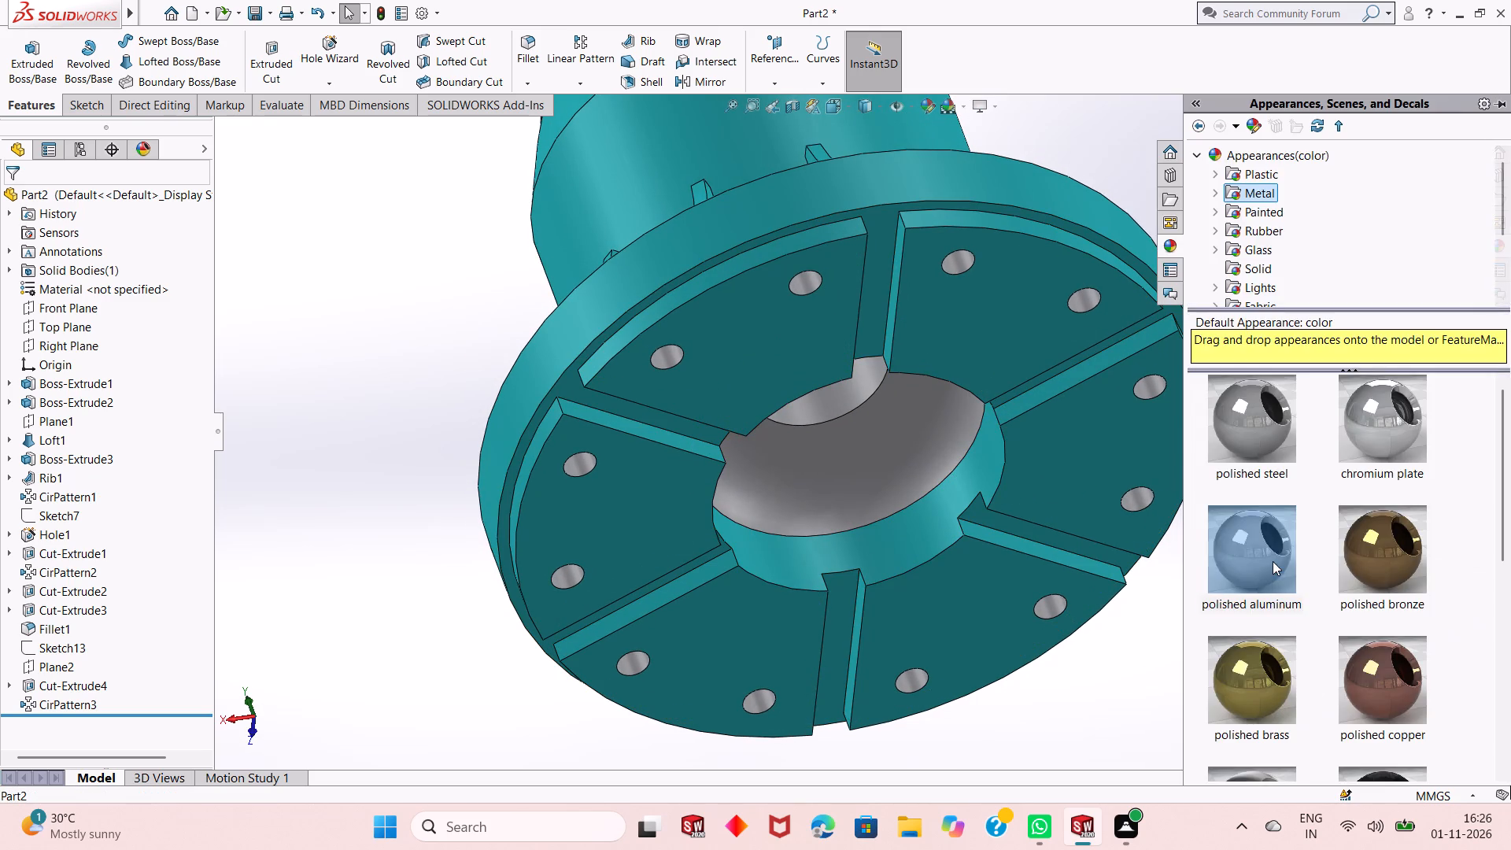
{"action": "left_click_drag", "start_coordinate": [1273, 561], "coordinate": [973, 545]}
{"action": "left_click", "coordinate": [973, 544]}
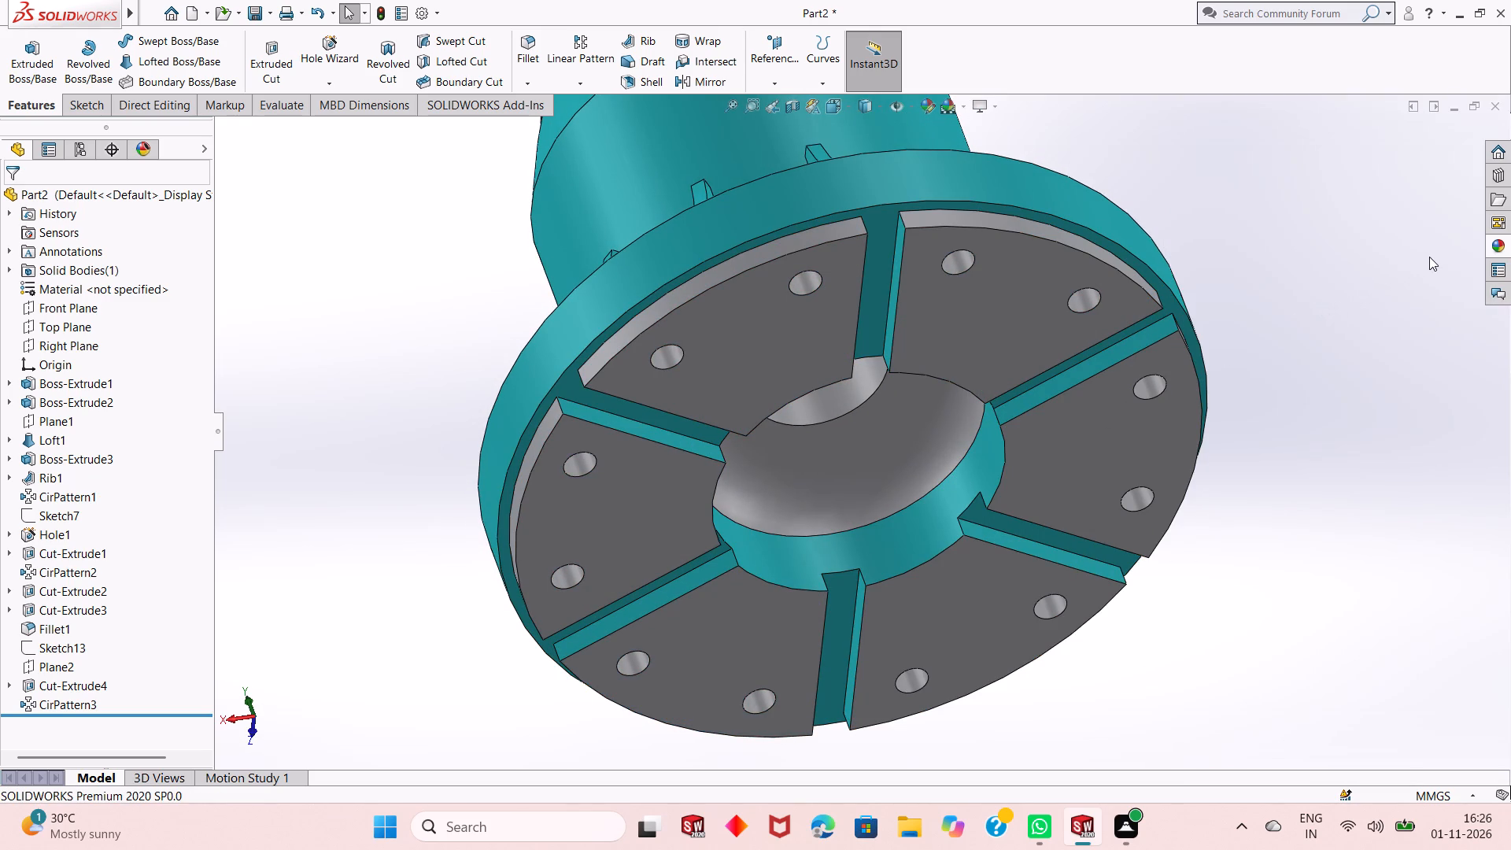
Apply the polished aluminum appearance to the cut feature forming the cylindrical wall of the underside recess.
{"action": "left_click", "coordinate": [1503, 251]}
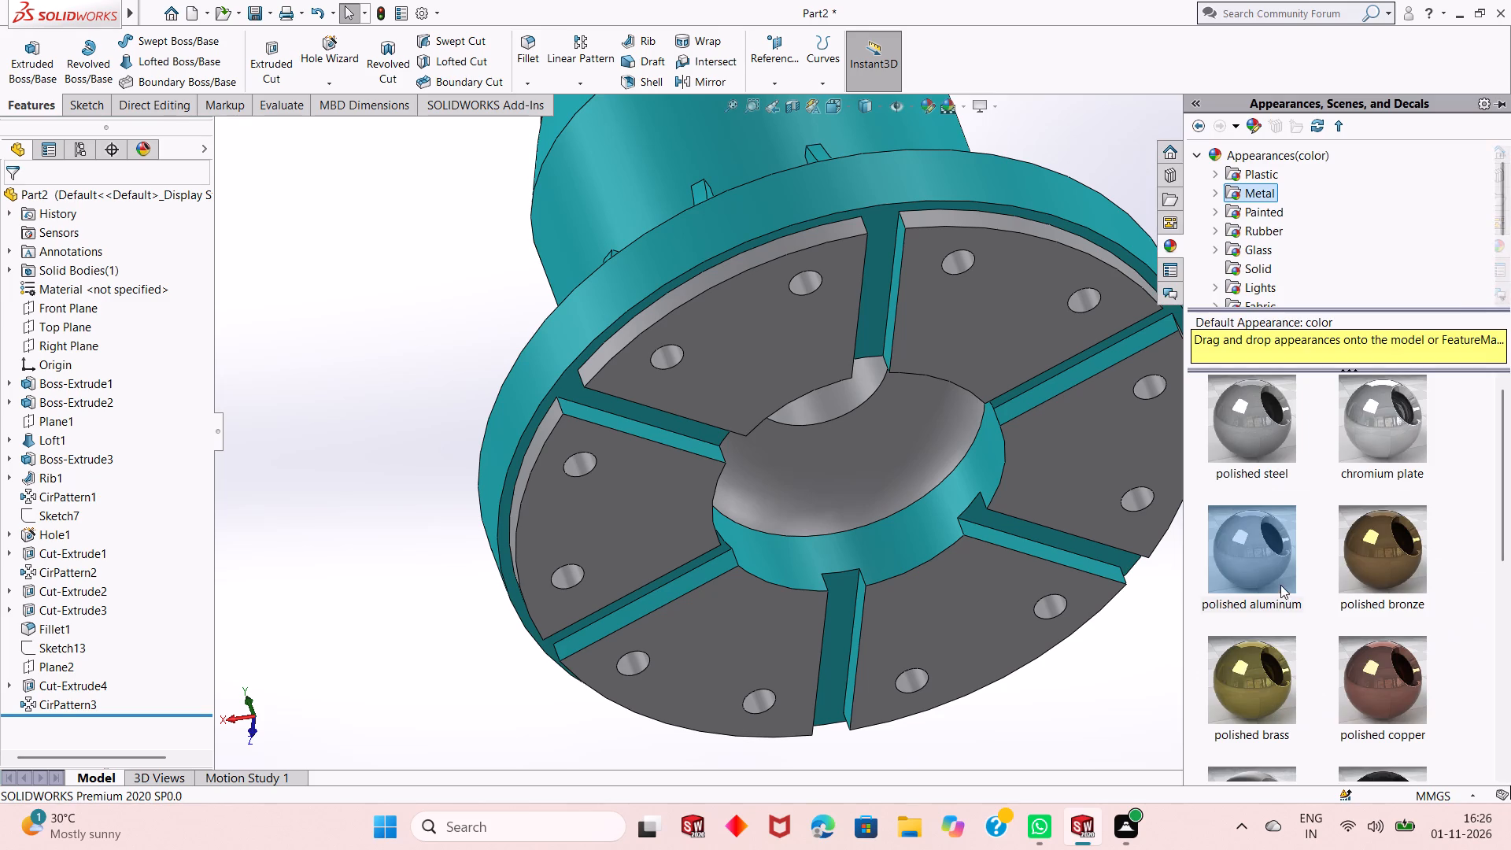
{"action": "left_click_drag", "start_coordinate": [1266, 560], "coordinate": [926, 541]}
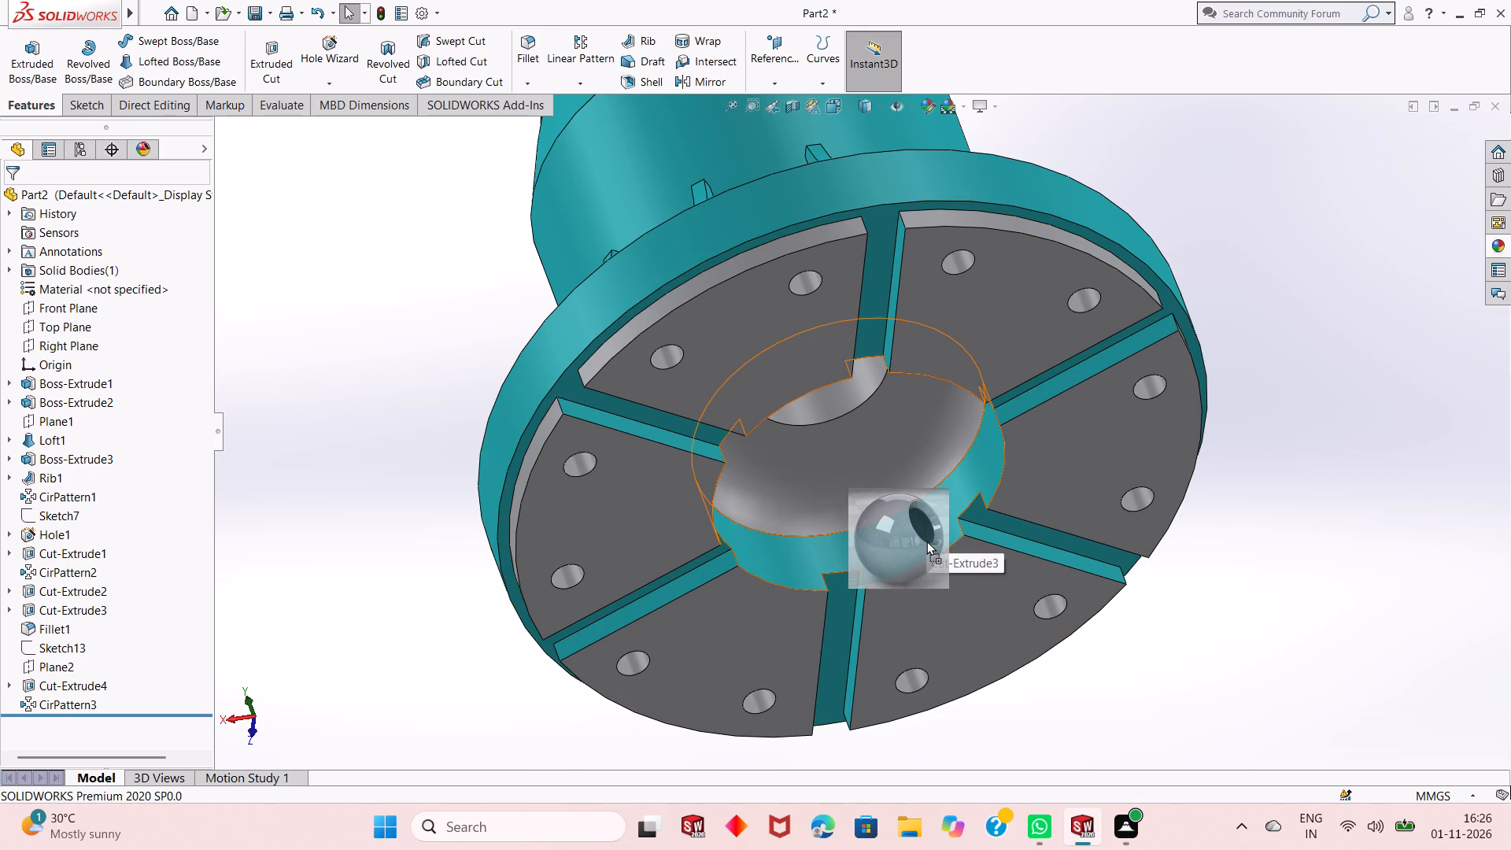
{"action": "left_click_drag", "start_coordinate": [926, 541], "coordinate": [926, 542]}
{"action": "left_click", "coordinate": [926, 542]}
Apply the polished aluminum appearance to Cut-Extrude1, the original radial slot on the underside.
{"action": "scroll", "coordinate": [1005, 522], "scroll_direction": "up", "scroll_amount": 1}
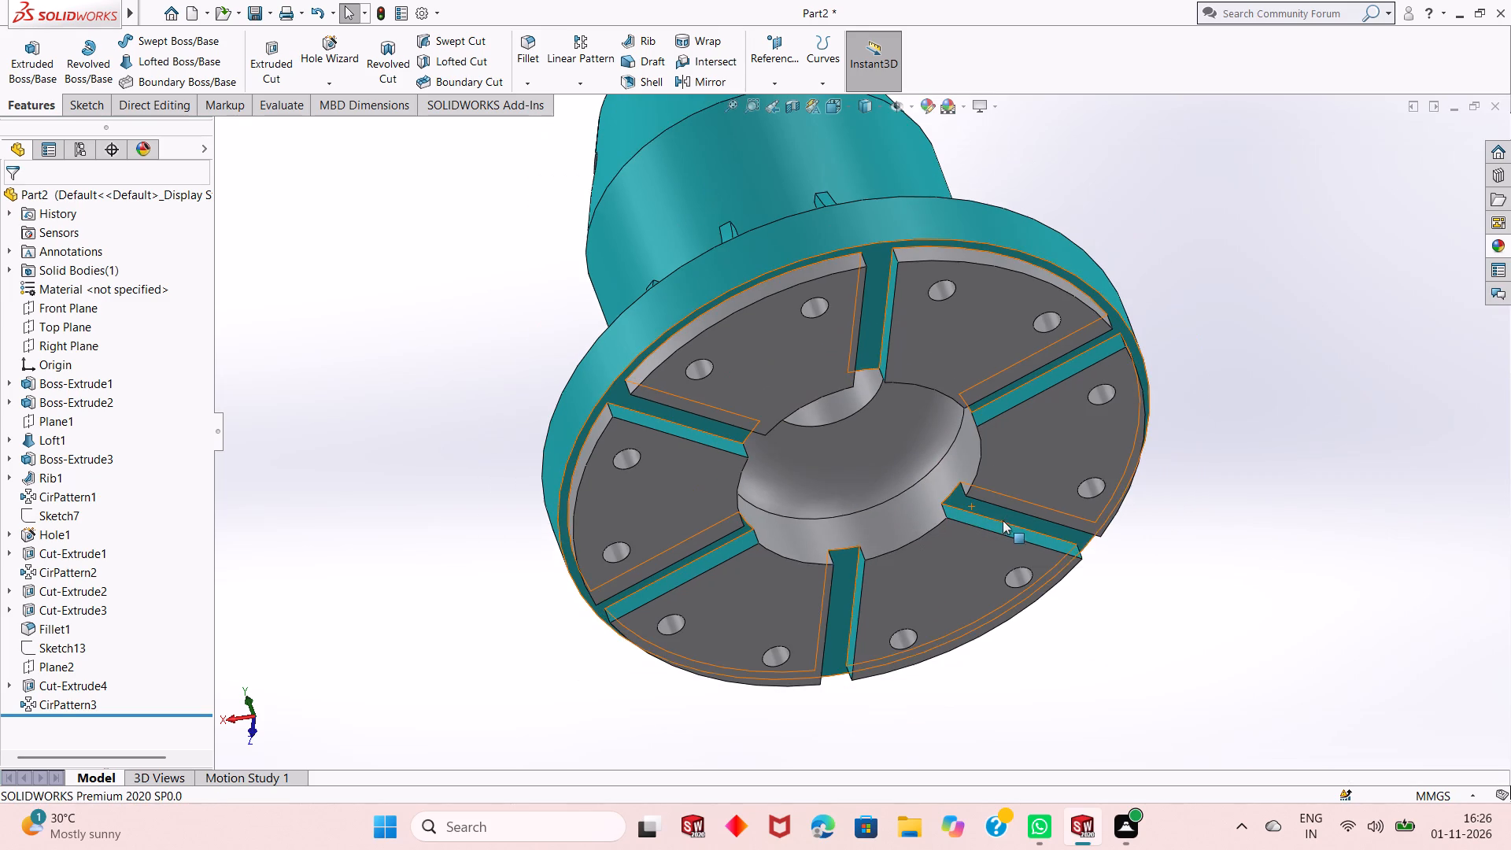
{"action": "middle_click_drag", "start_coordinate": [994, 467], "coordinate": [1024, 586]}
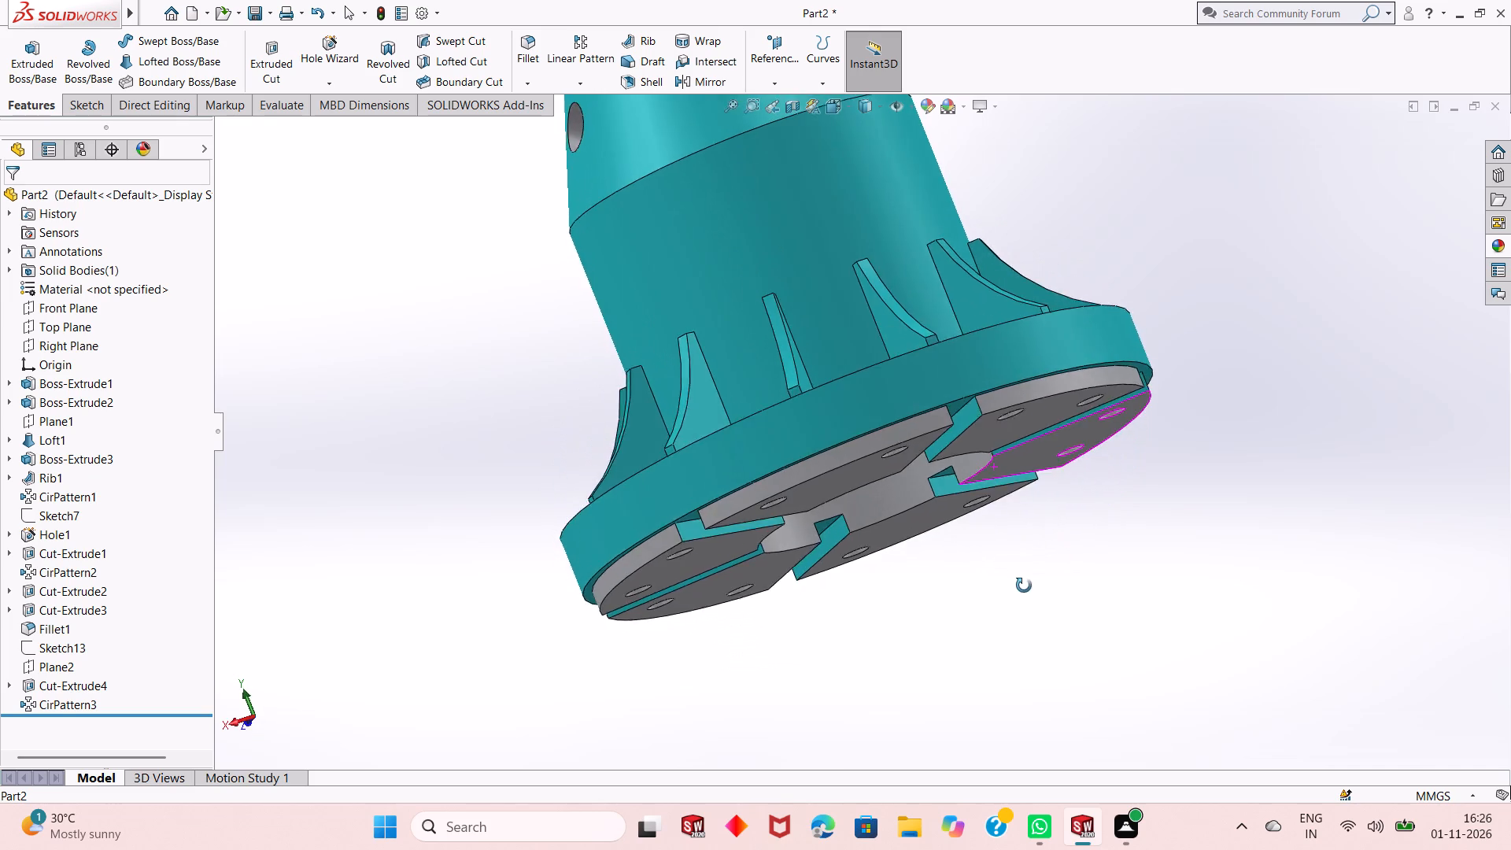
{"action": "middle_click_drag", "start_coordinate": [1024, 586], "coordinate": [1103, 579]}
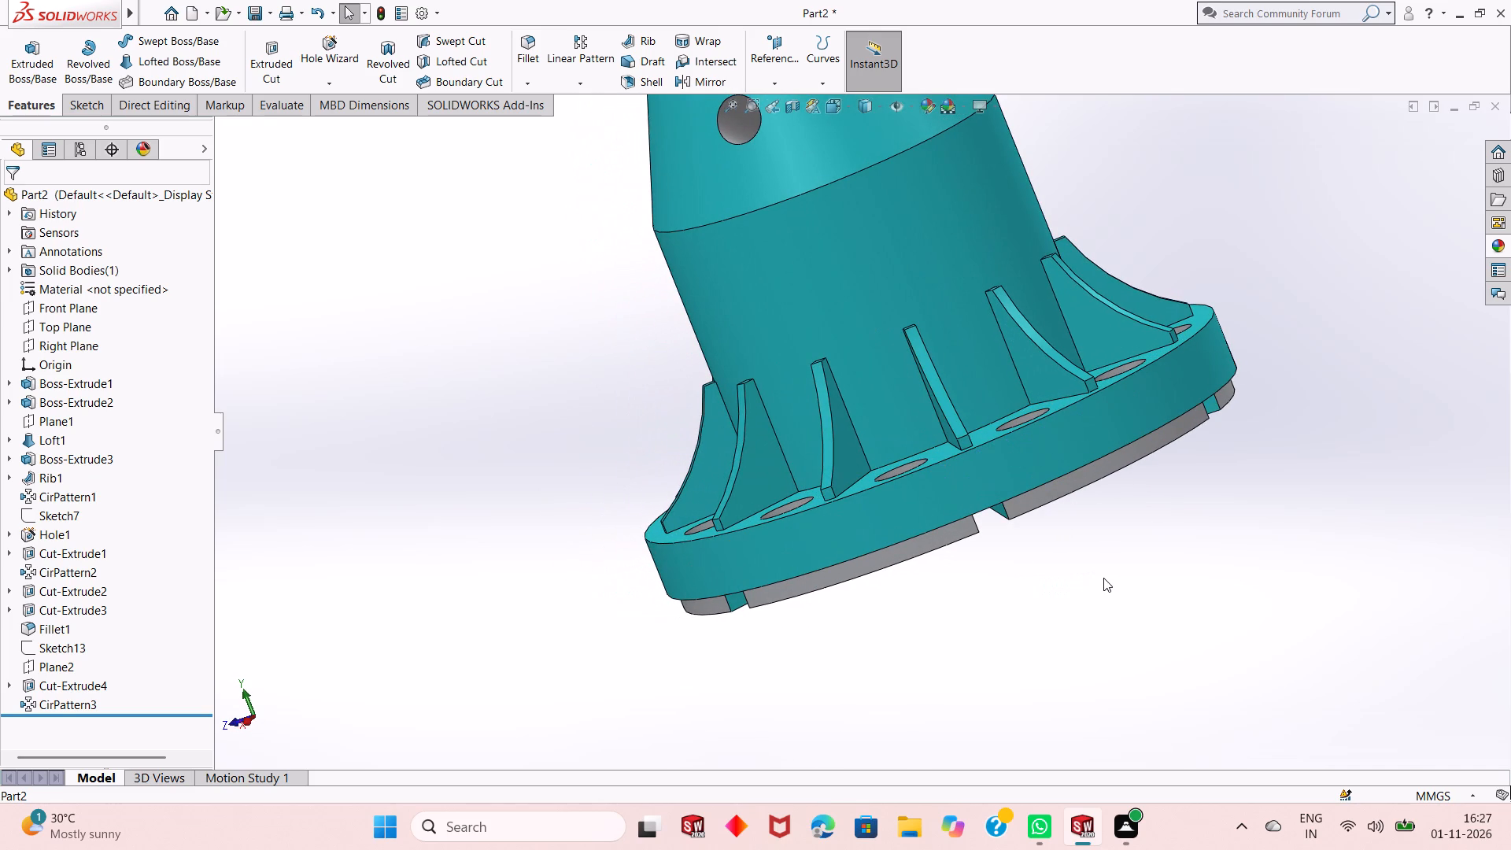
{"action": "middle_click_drag", "start_coordinate": [1012, 595], "coordinate": [1014, 582]}
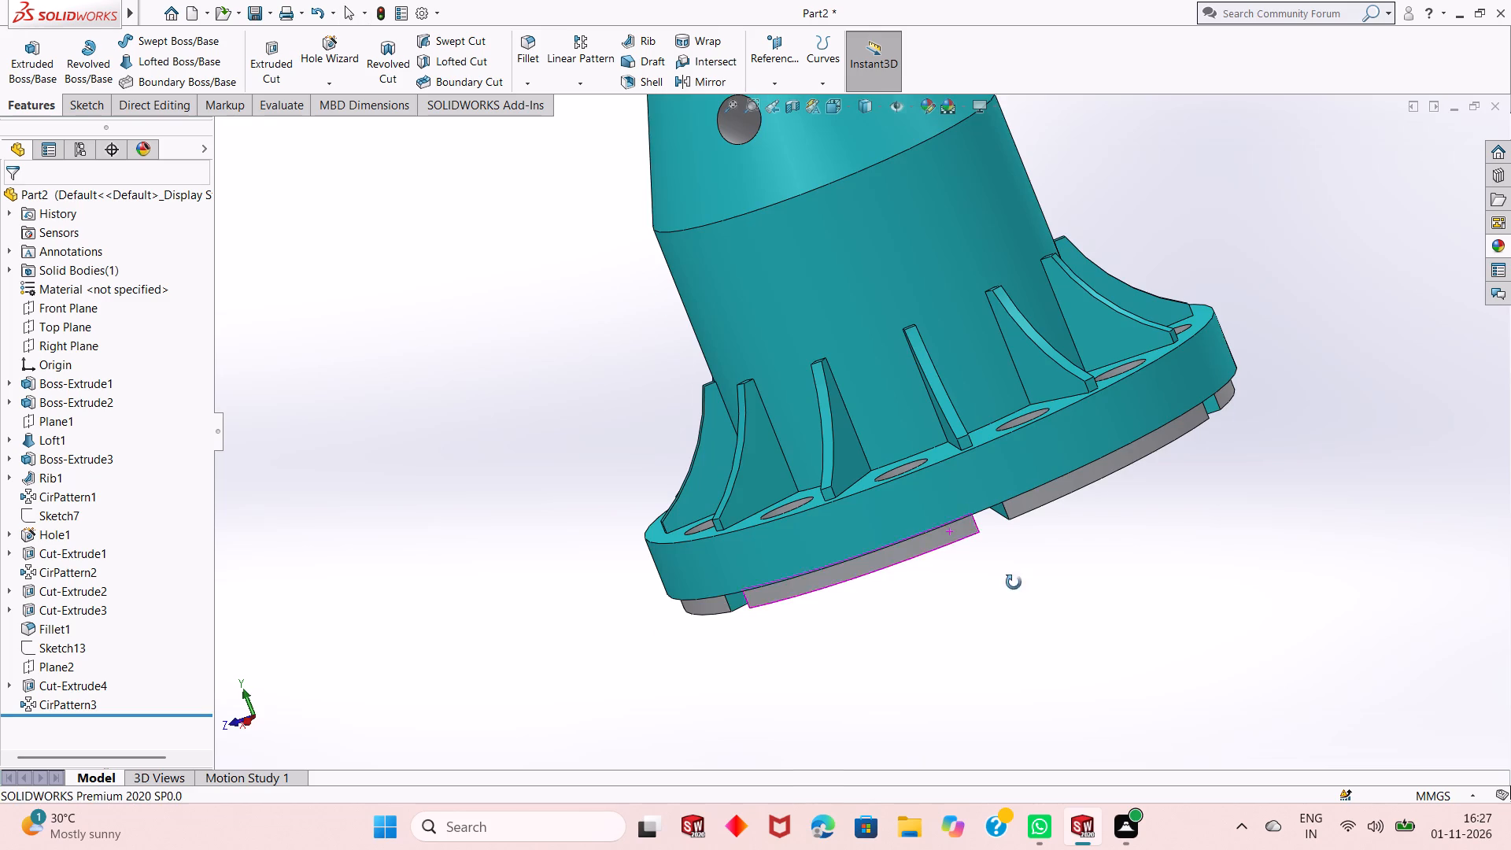
{"action": "middle_click_drag", "start_coordinate": [1014, 582], "coordinate": [962, 375]}
{"action": "scroll", "coordinate": [1023, 582], "scroll_direction": "up", "scroll_amount": 5}
{"action": "middle_click_drag", "start_coordinate": [1016, 585], "coordinate": [1029, 510]}
{"action": "scroll", "coordinate": [1027, 474], "scroll_direction": "down", "scroll_amount": 4}
{"action": "middle_click_drag", "start_coordinate": [1003, 477], "coordinate": [1030, 513]}
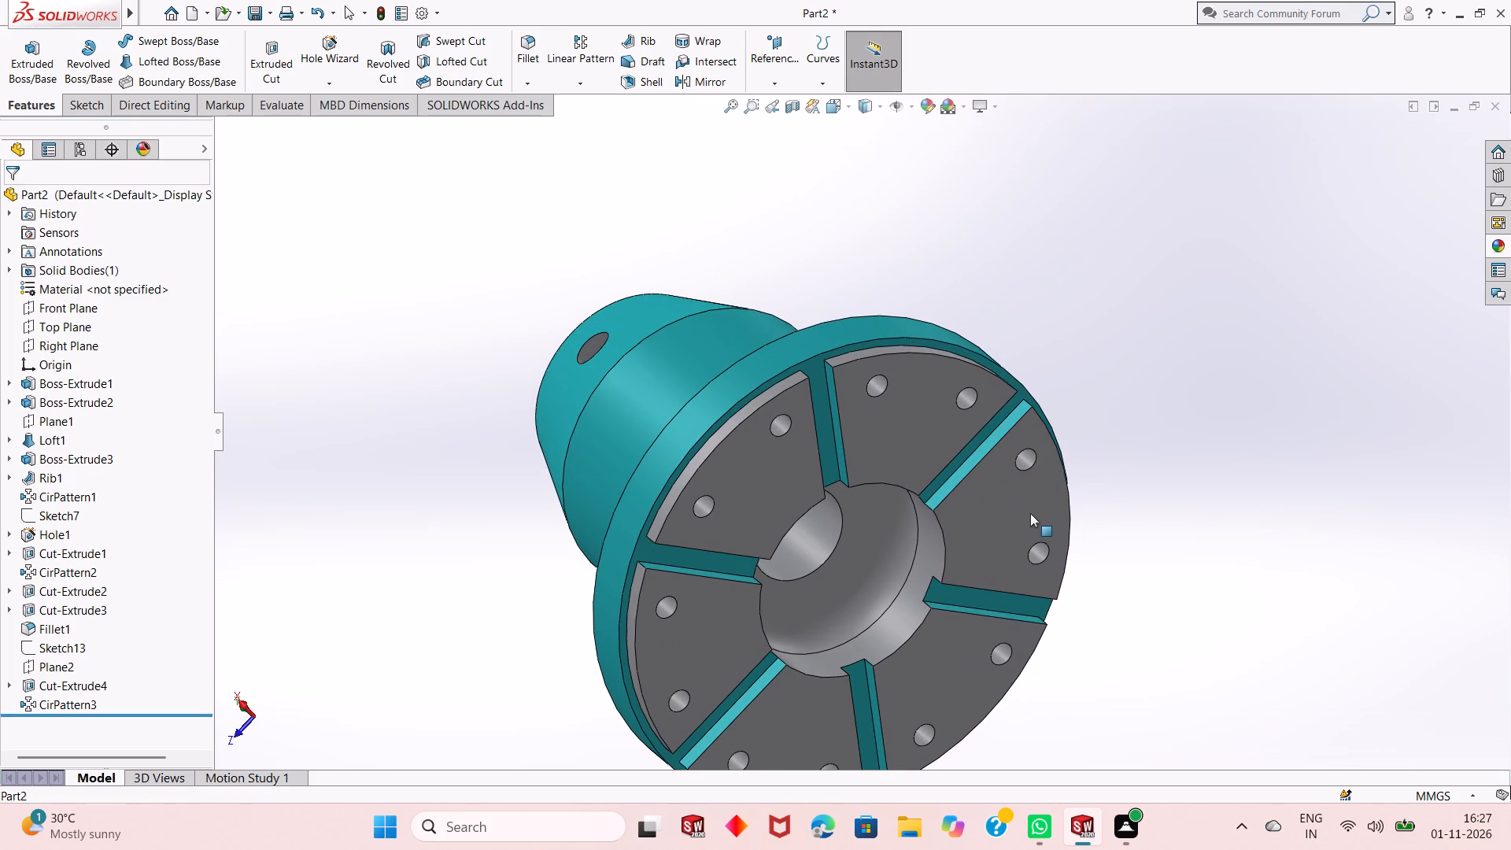
{"action": "left_click", "coordinate": [1498, 251]}
{"action": "left_click_drag", "start_coordinate": [1282, 554], "coordinate": [1172, 527]}
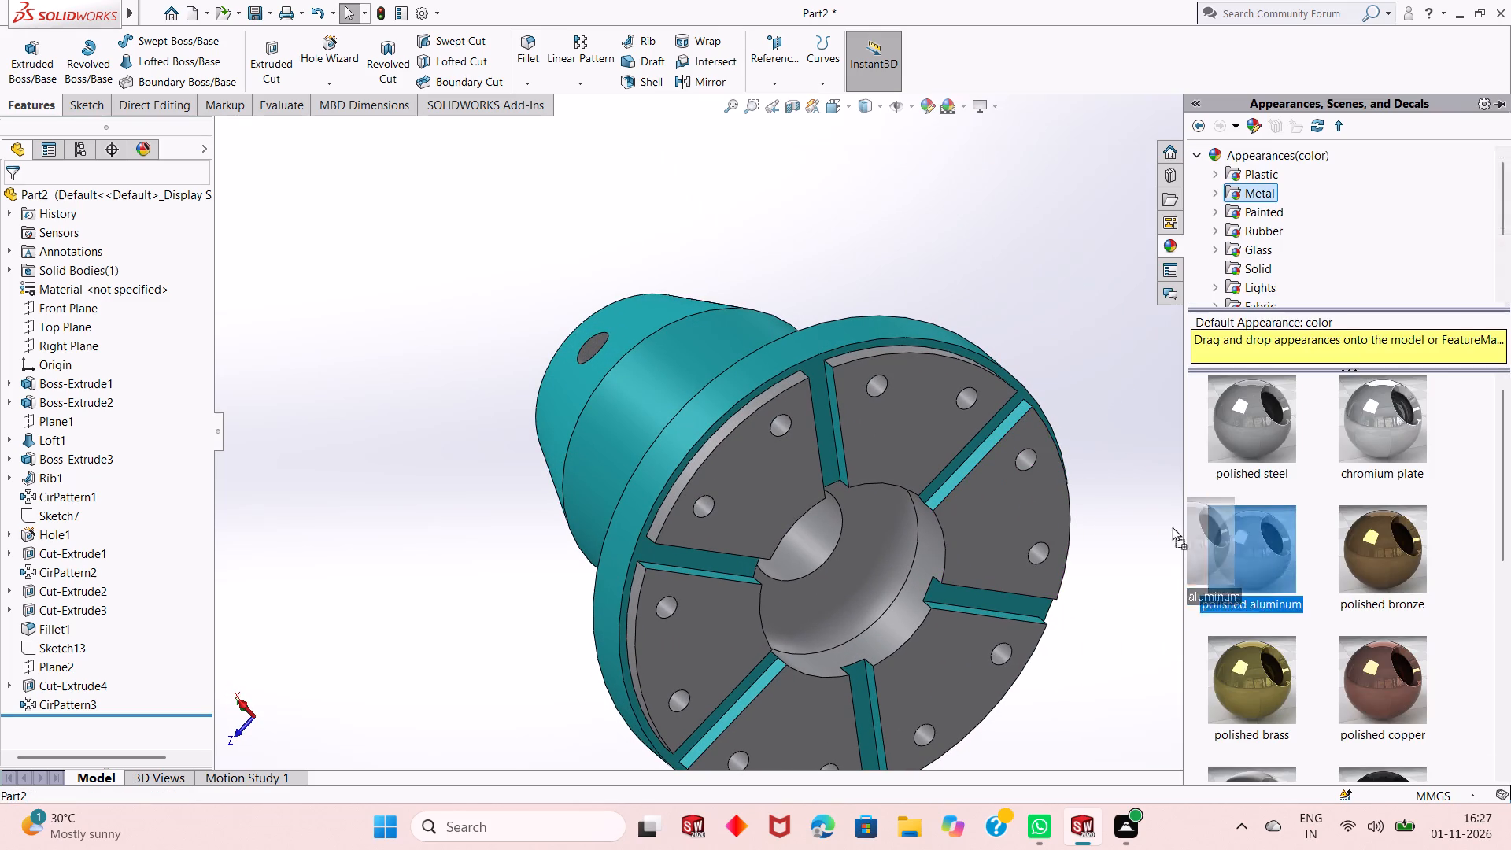
{"action": "left_click_drag", "start_coordinate": [1172, 527], "coordinate": [1005, 431]}
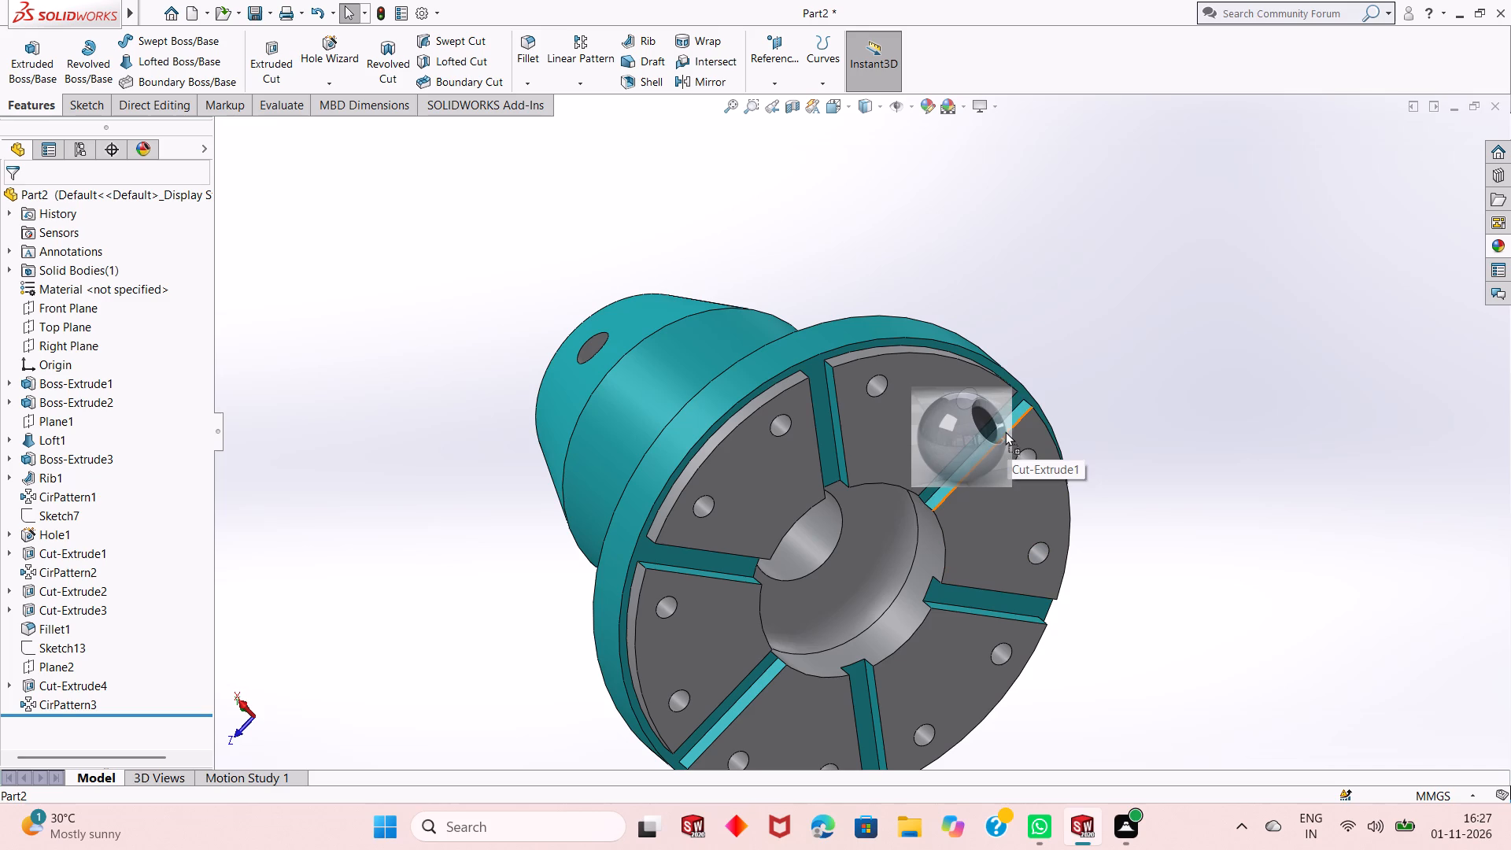
{"action": "left_click_drag", "start_coordinate": [1005, 431], "coordinate": [1005, 430]}
{"action": "left_click", "coordinate": [1004, 428]}
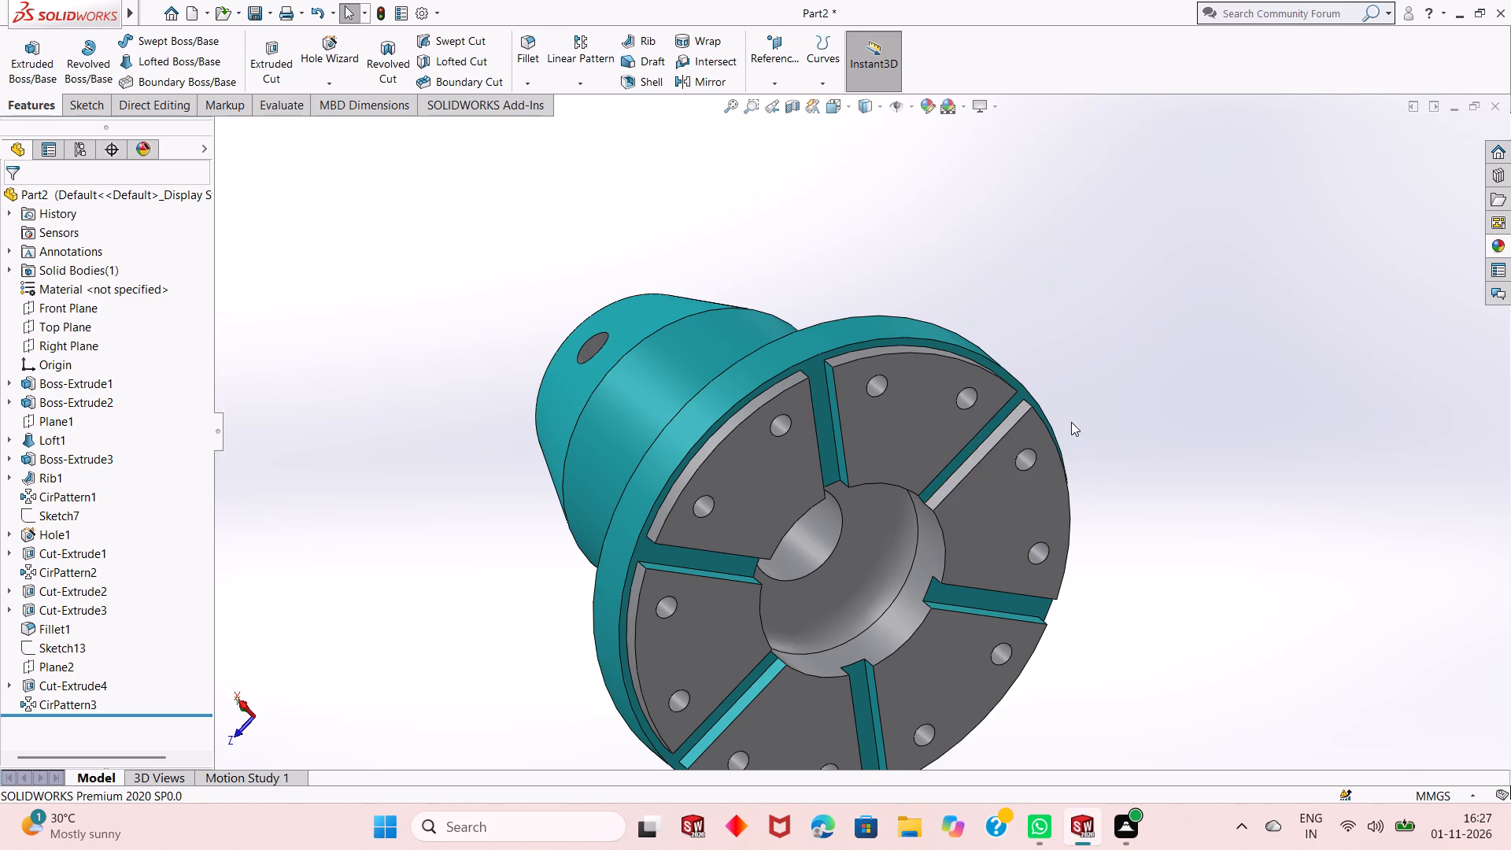
Apply the polished aluminum appearance to CirPattern2, the patterned radial slots on the underside.
{"action": "middle_click_drag", "start_coordinate": [1089, 423], "coordinate": [956, 464]}
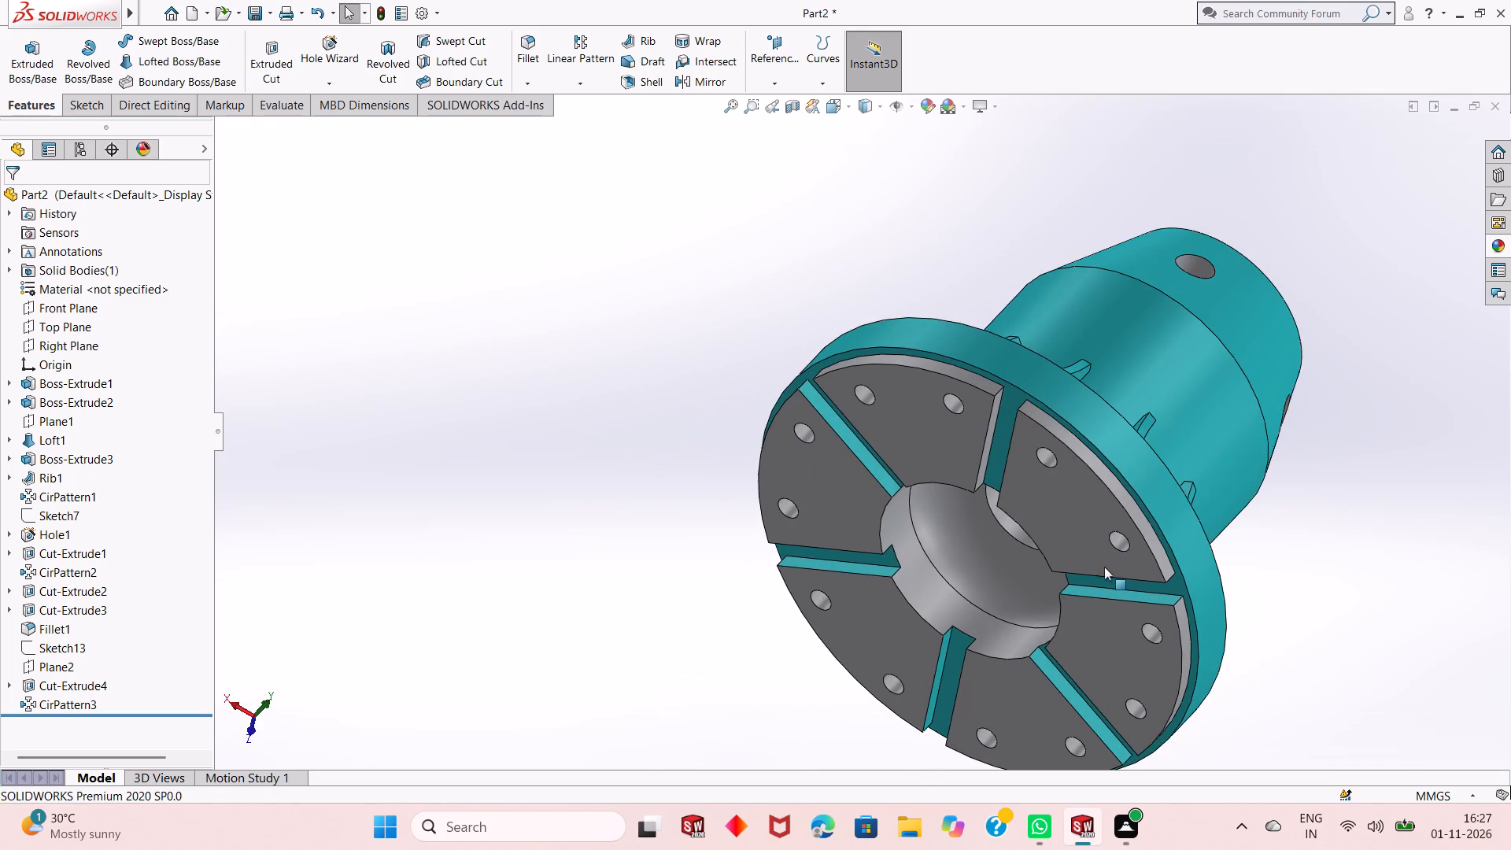
{"action": "middle_click_drag", "start_coordinate": [1118, 580], "coordinate": [1205, 519]}
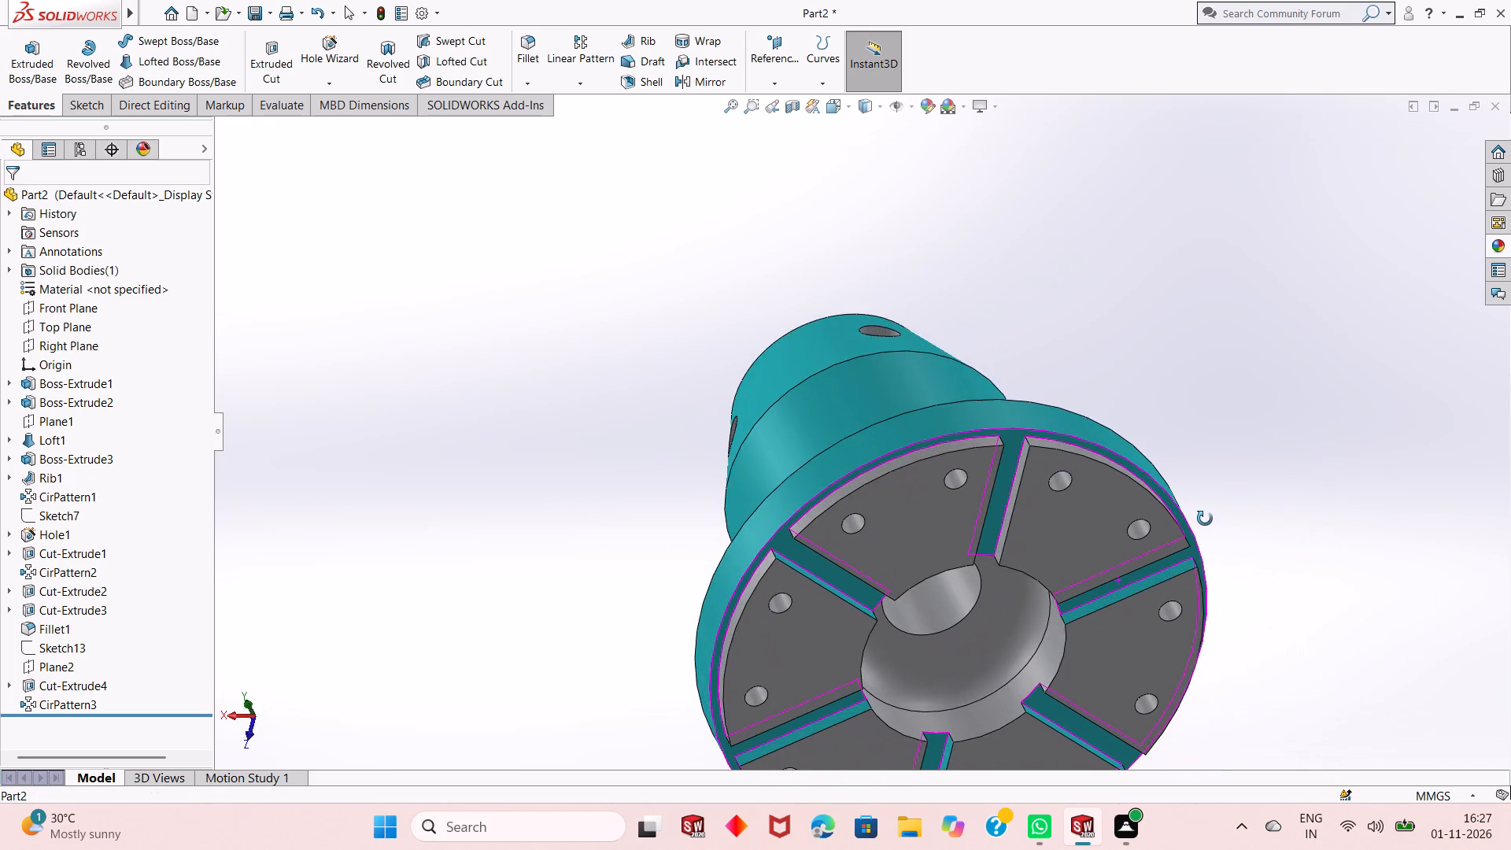
{"action": "middle_click_drag", "start_coordinate": [1205, 519], "coordinate": [1118, 405]}
{"action": "middle_click_drag", "start_coordinate": [1190, 612], "coordinate": [1225, 682]}
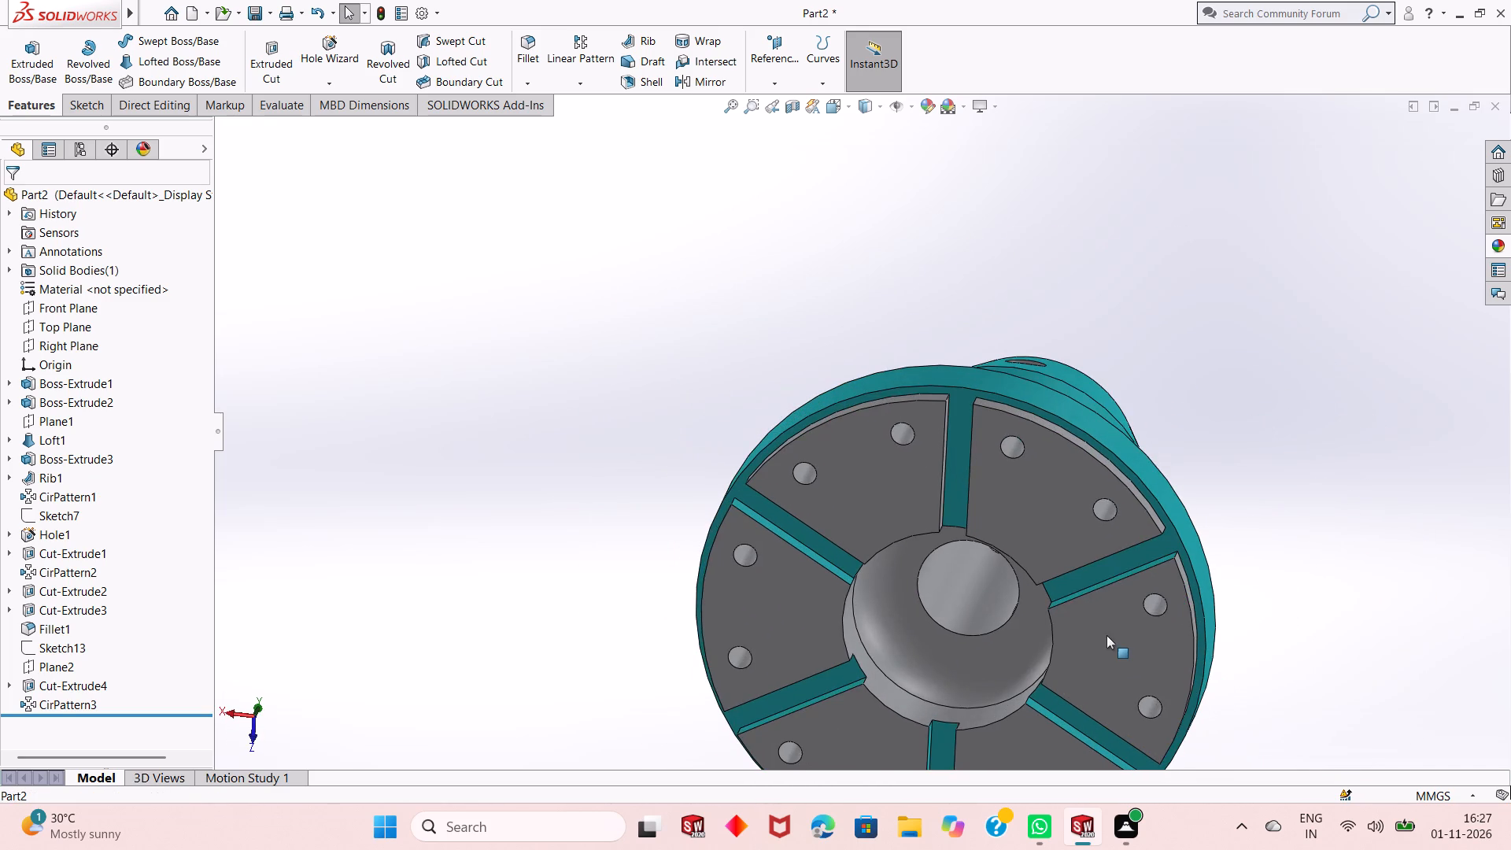
{"action": "scroll", "coordinate": [1106, 635], "scroll_direction": "down", "scroll_amount": 1}
{"action": "middle_click_drag", "start_coordinate": [1086, 592], "coordinate": [1103, 648]}
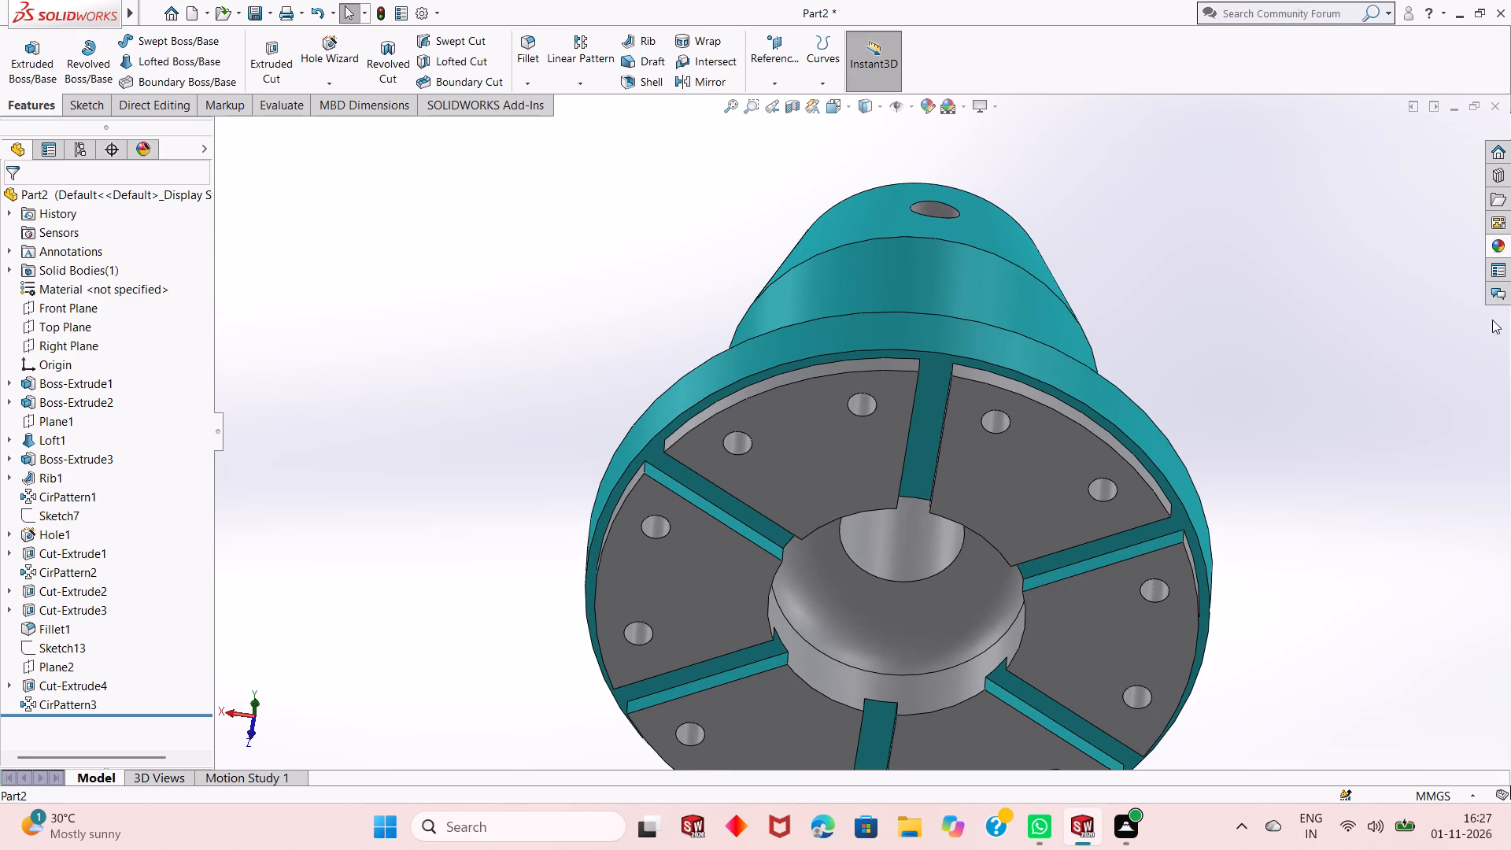
{"action": "left_click", "coordinate": [1488, 246]}
{"action": "left_click_drag", "start_coordinate": [1245, 545], "coordinate": [1178, 556]}
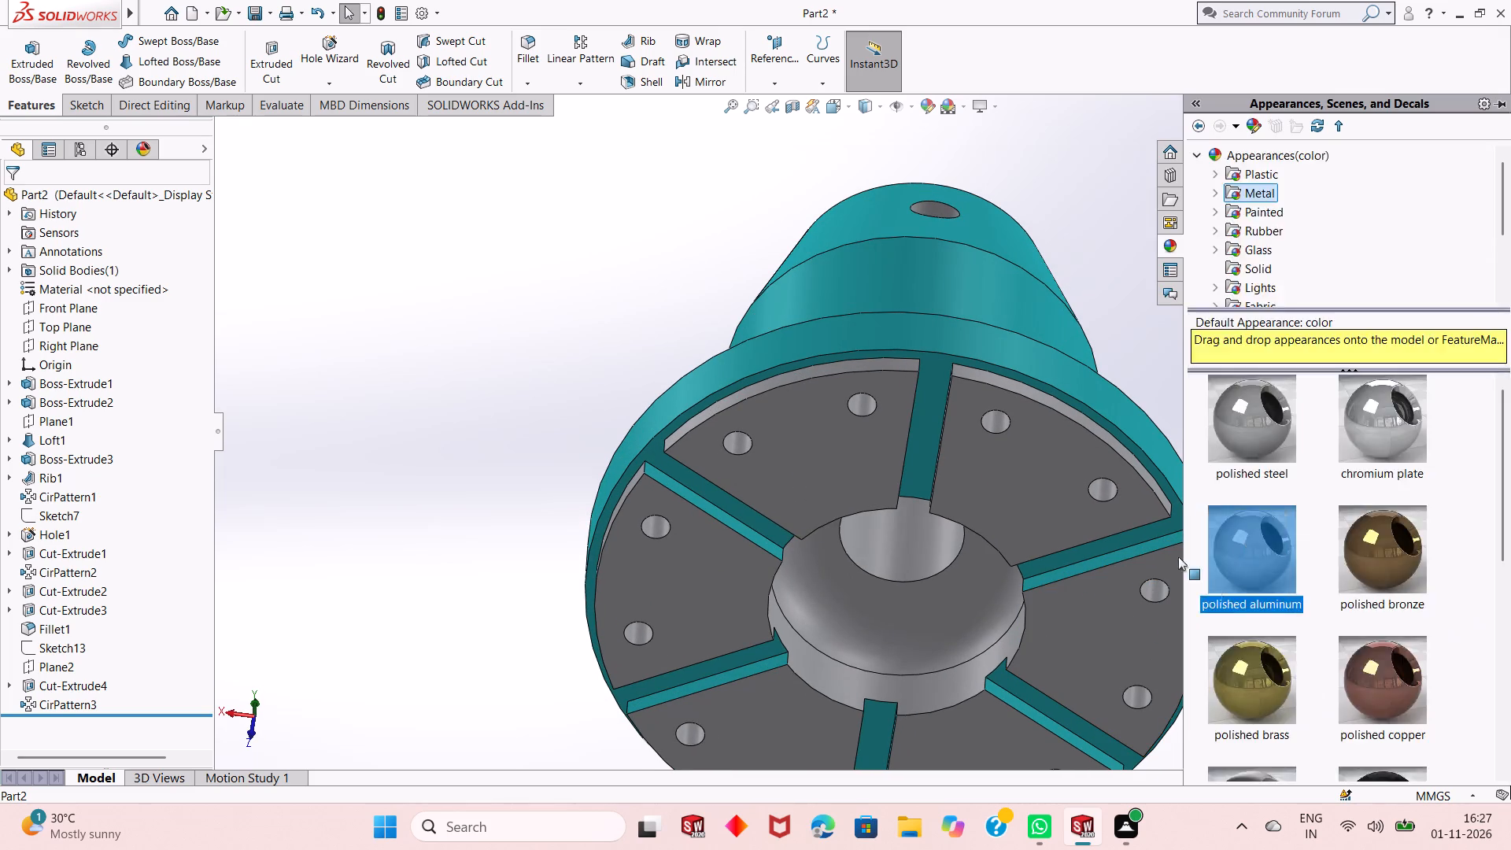
{"action": "left_click_drag", "start_coordinate": [1178, 556], "coordinate": [1147, 548]}
{"action": "left_click", "coordinate": [1147, 548]}
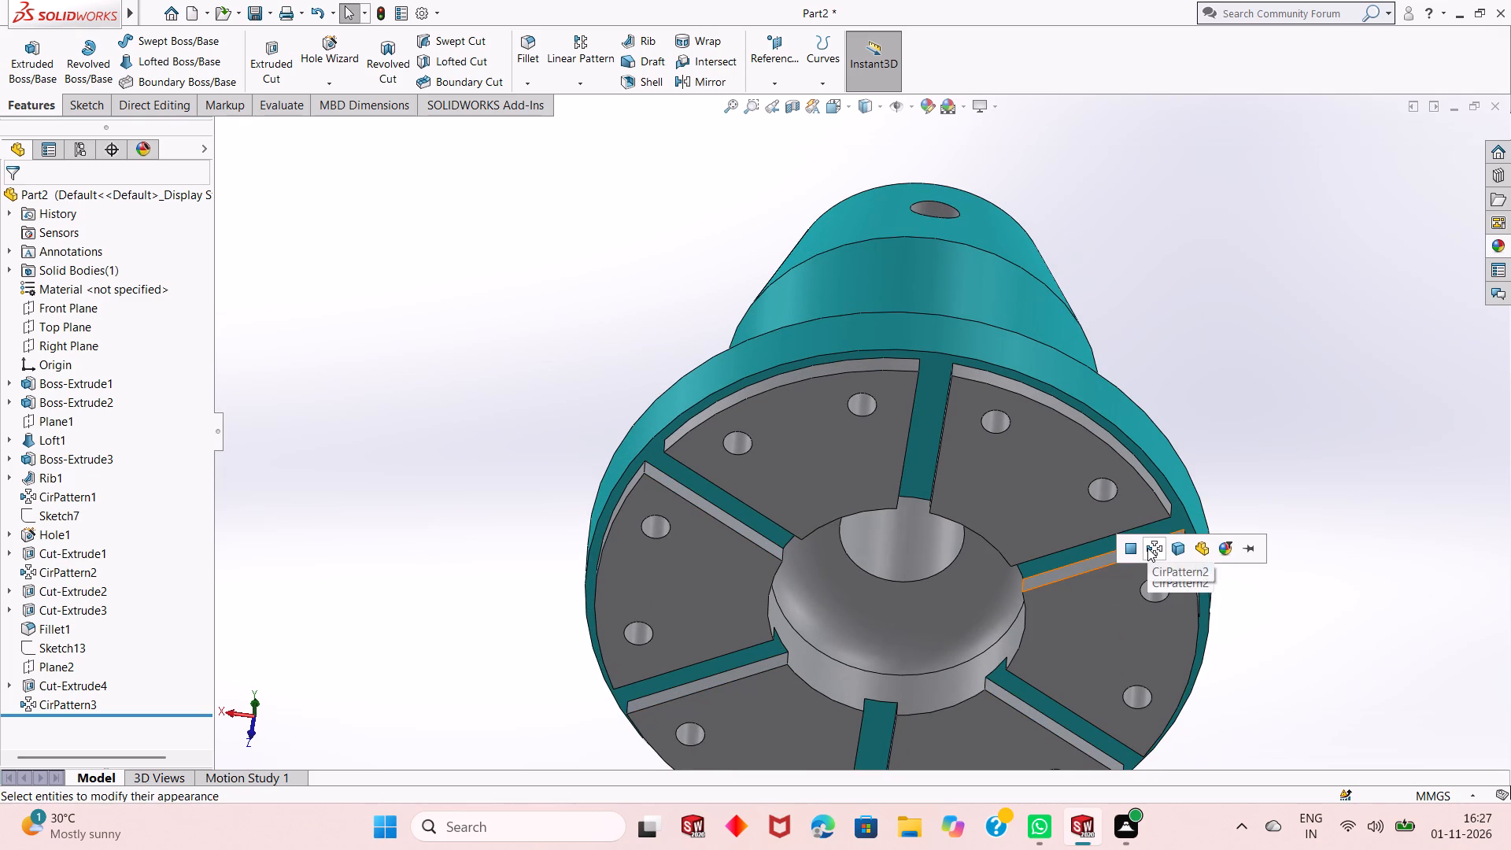
Examine the finished part from below, the side and above to check the applied appearances.
{"action": "scroll", "coordinate": [1046, 589], "scroll_direction": "up", "scroll_amount": 1}
{"action": "middle_click_drag", "start_coordinate": [1042, 575], "coordinate": [1103, 479]}
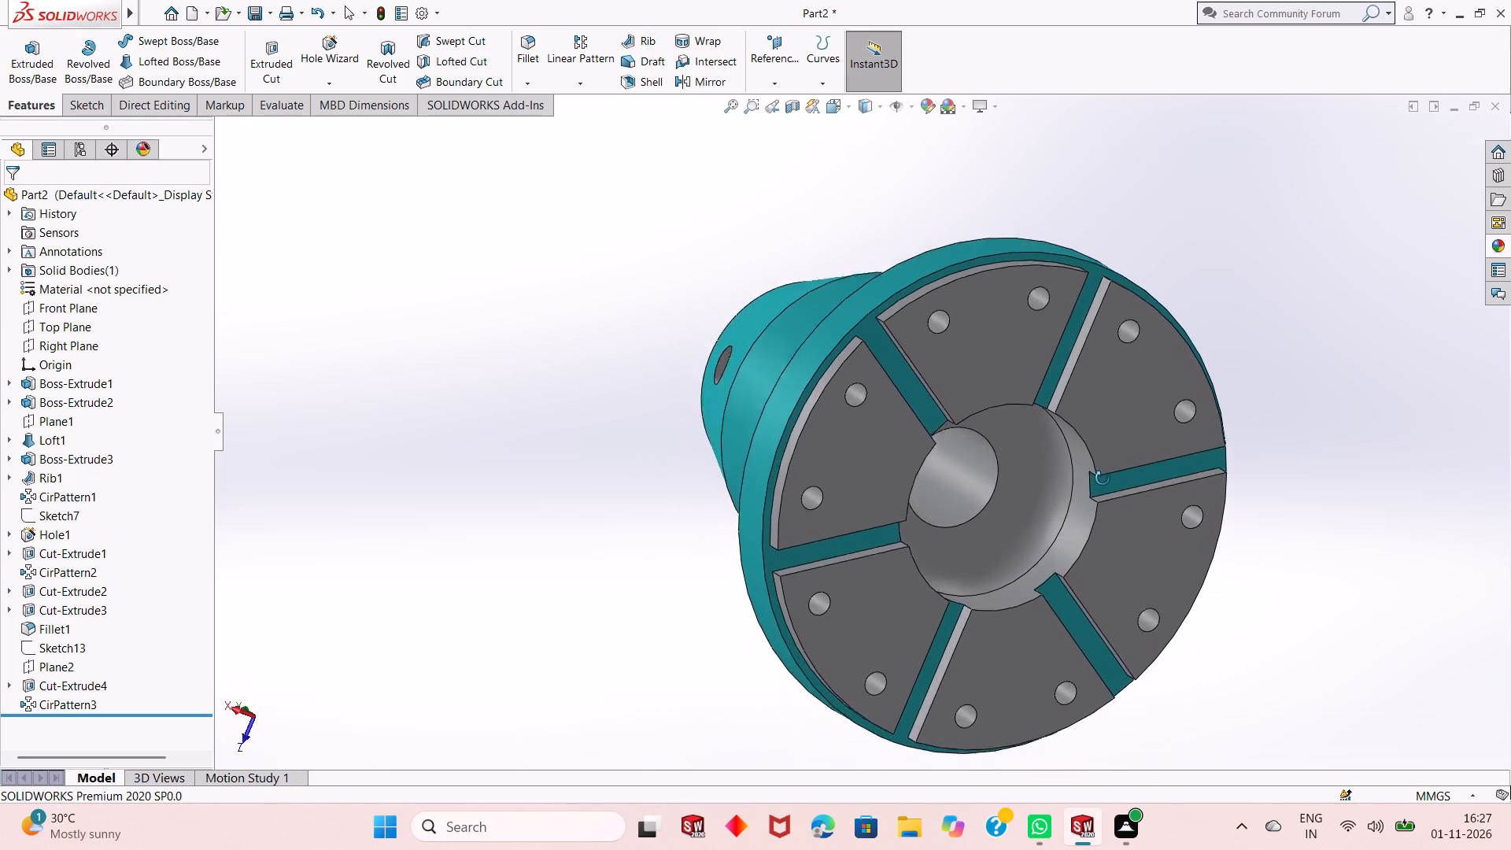
{"action": "middle_click_drag", "start_coordinate": [1103, 479], "coordinate": [1064, 638]}
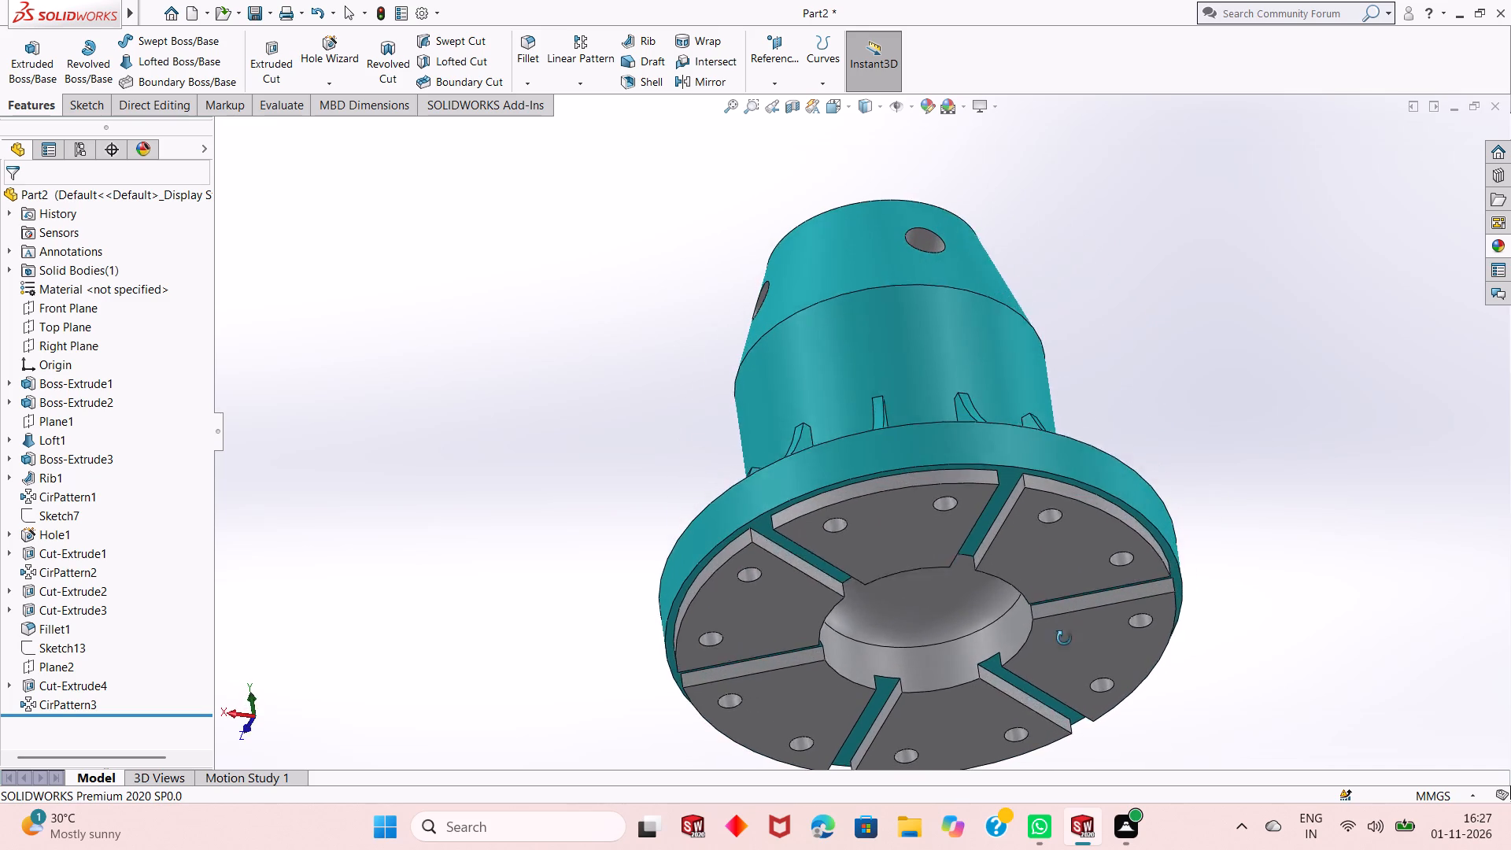
{"action": "middle_click_drag", "start_coordinate": [1064, 638], "coordinate": [1058, 691]}
{"action": "scroll", "coordinate": [1045, 678], "scroll_direction": "up", "scroll_amount": 3}
{"action": "middle_click_drag", "start_coordinate": [1047, 625], "coordinate": [1051, 563]}
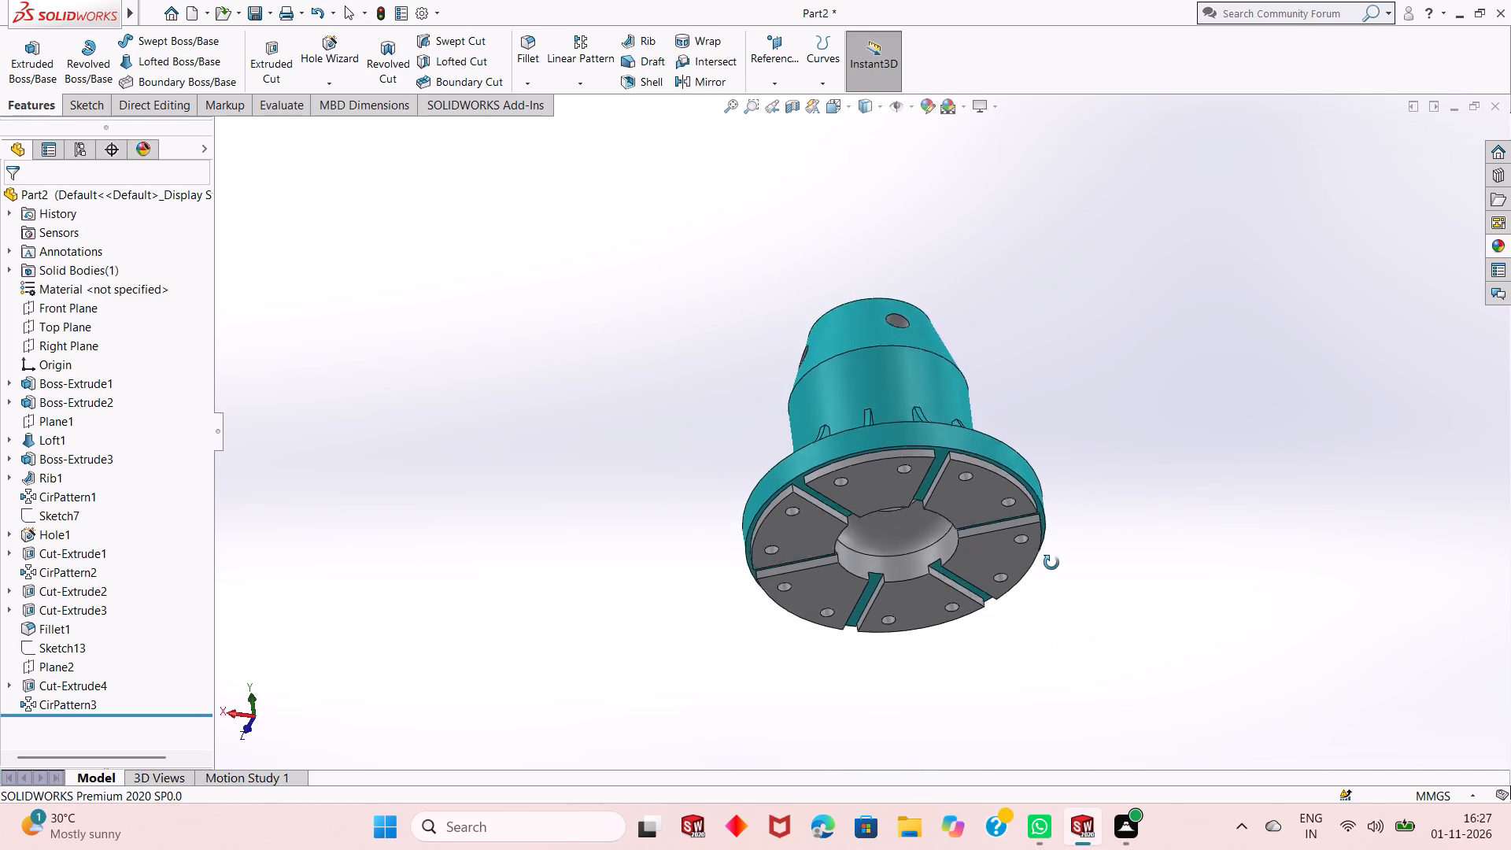
{"action": "middle_click_drag", "start_coordinate": [1051, 563], "coordinate": [1047, 682]}
{"action": "middle_click_drag", "start_coordinate": [988, 548], "coordinate": [1021, 685]}
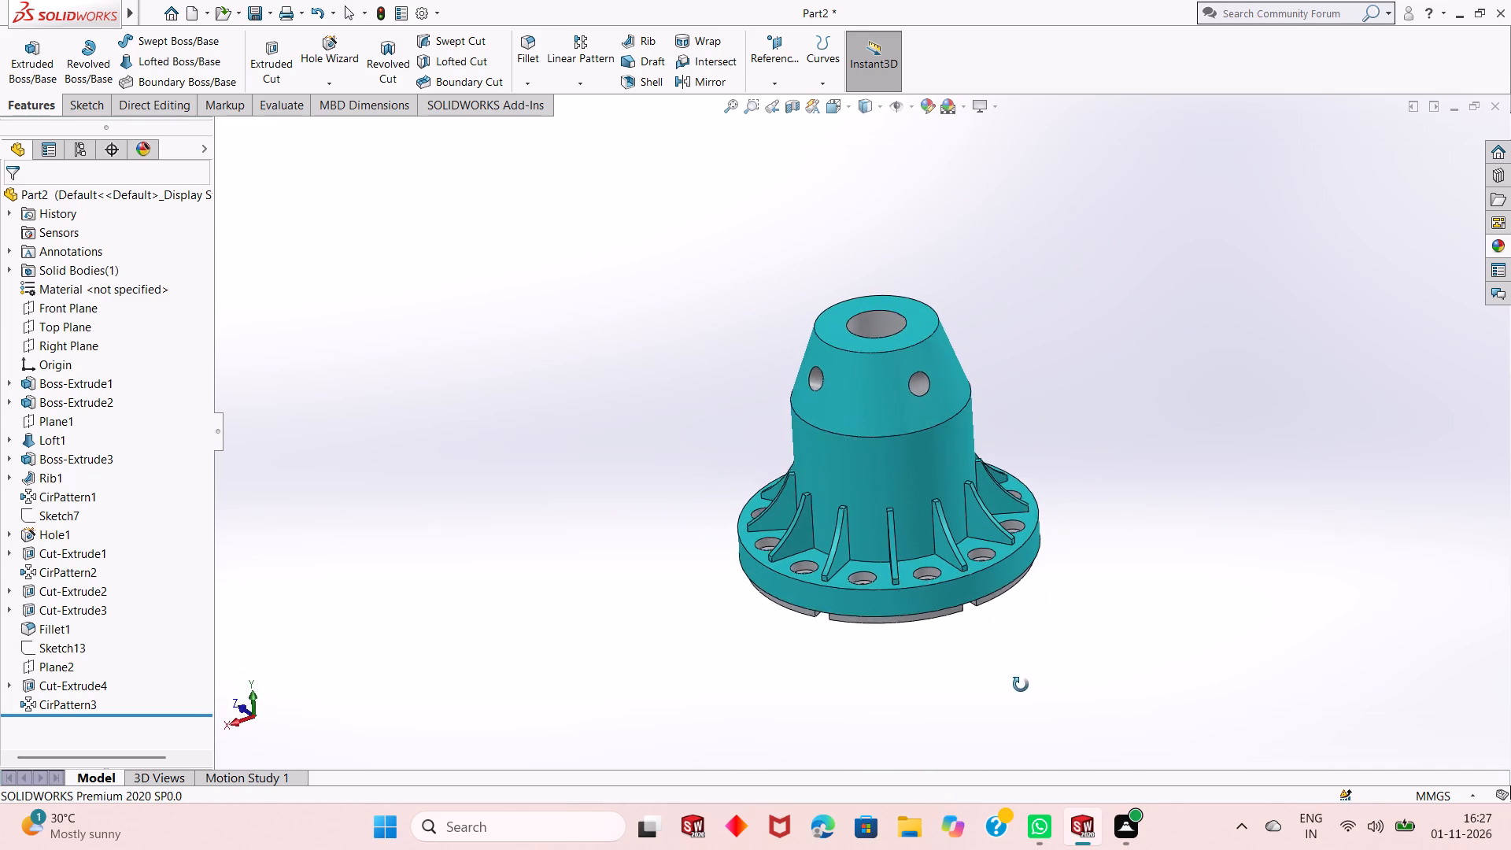
{"action": "middle_click_drag", "start_coordinate": [1021, 685], "coordinate": [1021, 702]}
{"action": "middle_click_drag", "start_coordinate": [911, 626], "coordinate": [1051, 490]}
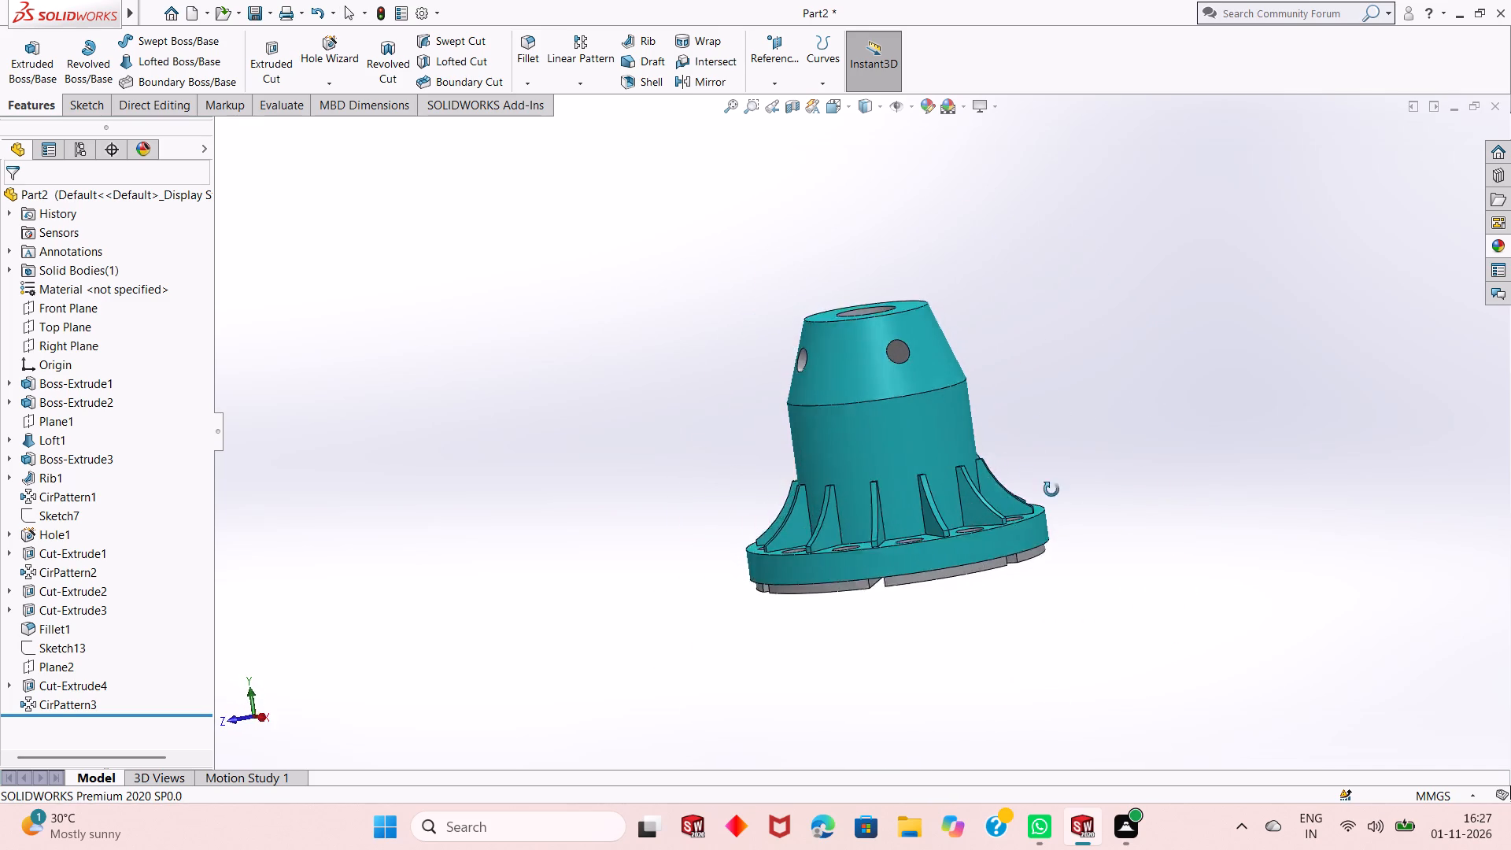
{"action": "middle_click_drag", "start_coordinate": [1051, 490], "coordinate": [1113, 612]}
{"action": "scroll", "coordinate": [832, 527], "scroll_direction": "down", "scroll_amount": 1}
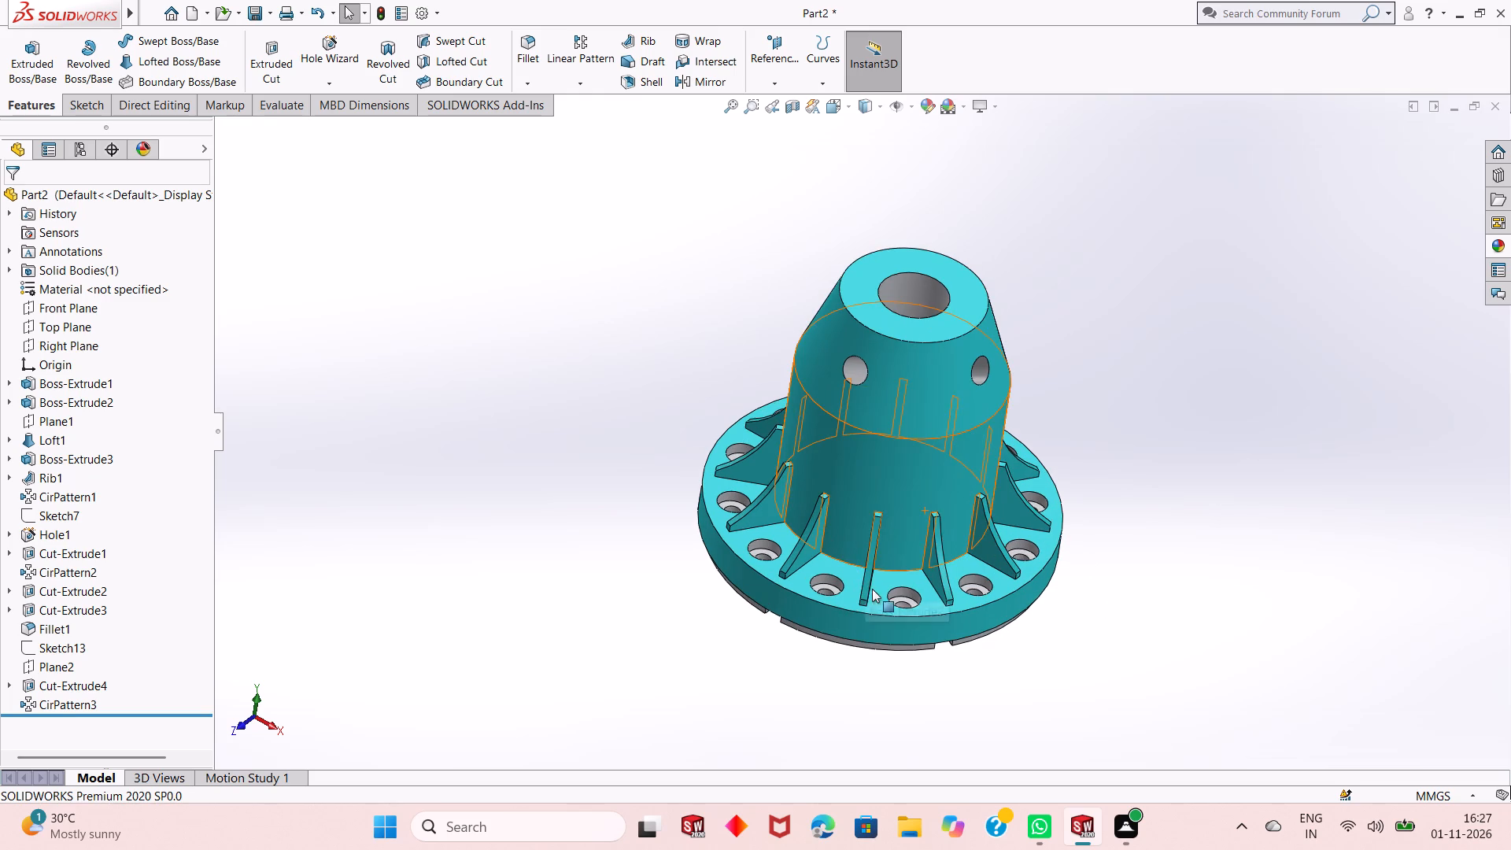
{"action": "scroll", "coordinate": [822, 315], "scroll_direction": "down", "scroll_amount": 2}
{"action": "middle_click_drag", "start_coordinate": [955, 612], "coordinate": [955, 542]}
{"action": "scroll", "coordinate": [937, 586], "scroll_direction": "up", "scroll_amount": 3}
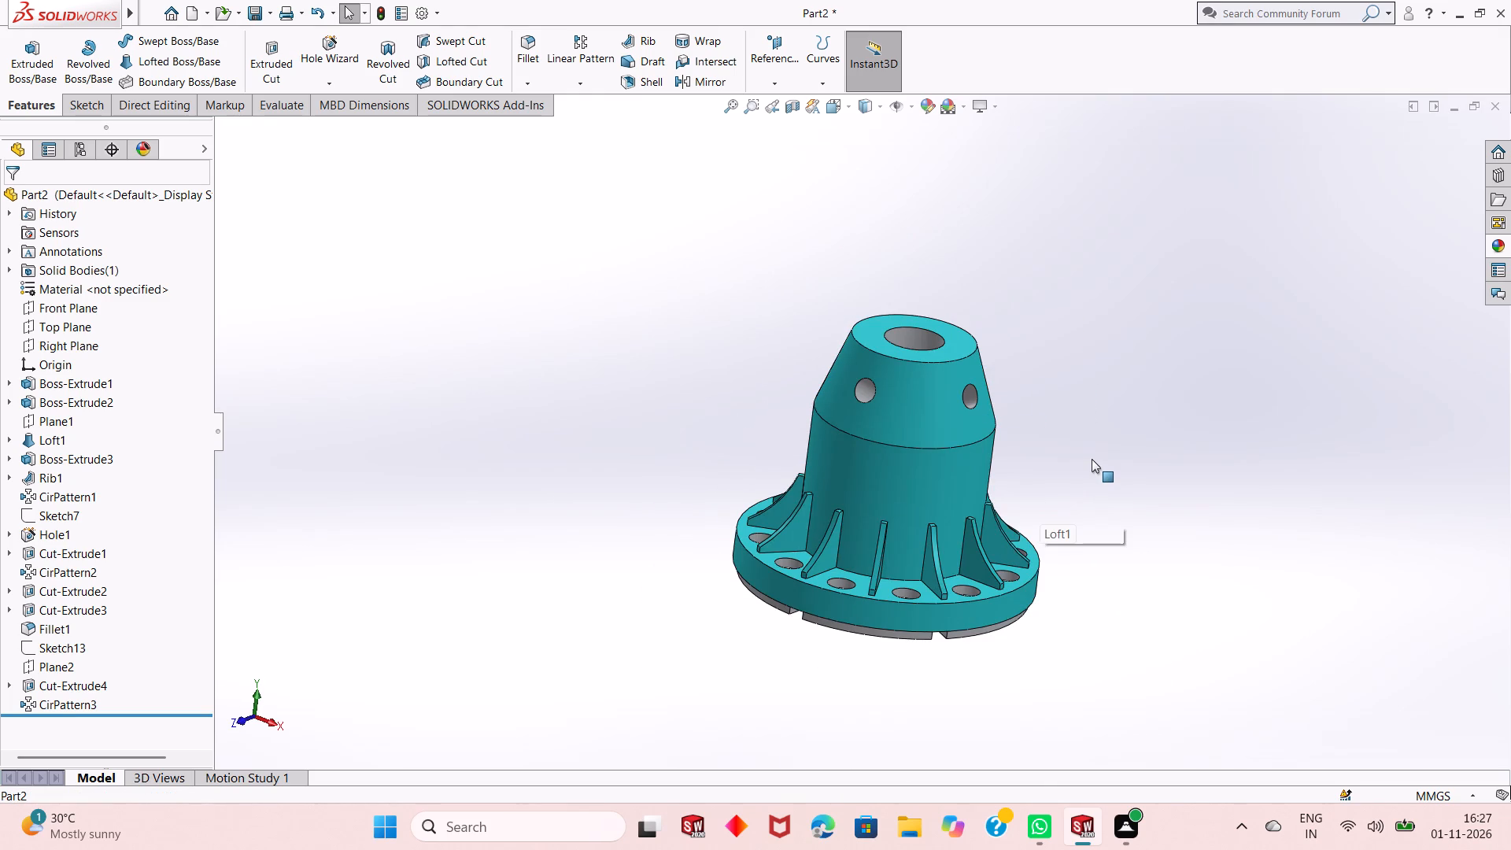
Save the part as "Conical turret flange" in the Dp SolidWorks folder.
{"action": "key", "text": "ctrl+s"}
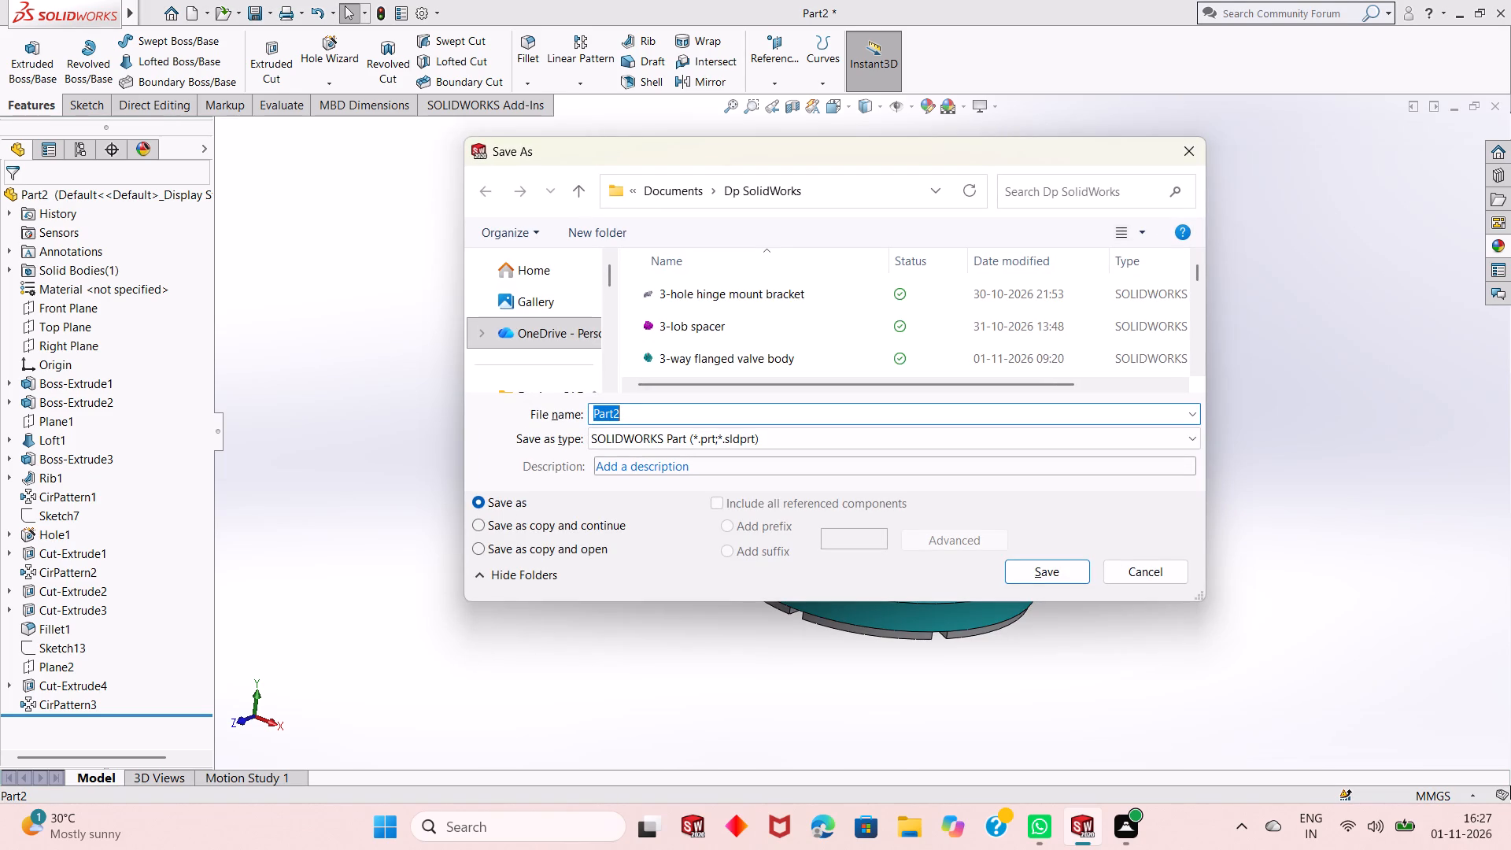
{"action": "type", "text": "Conica"}
{"action": "type", "text": "l"}
{"action": "key", "text": "space"}
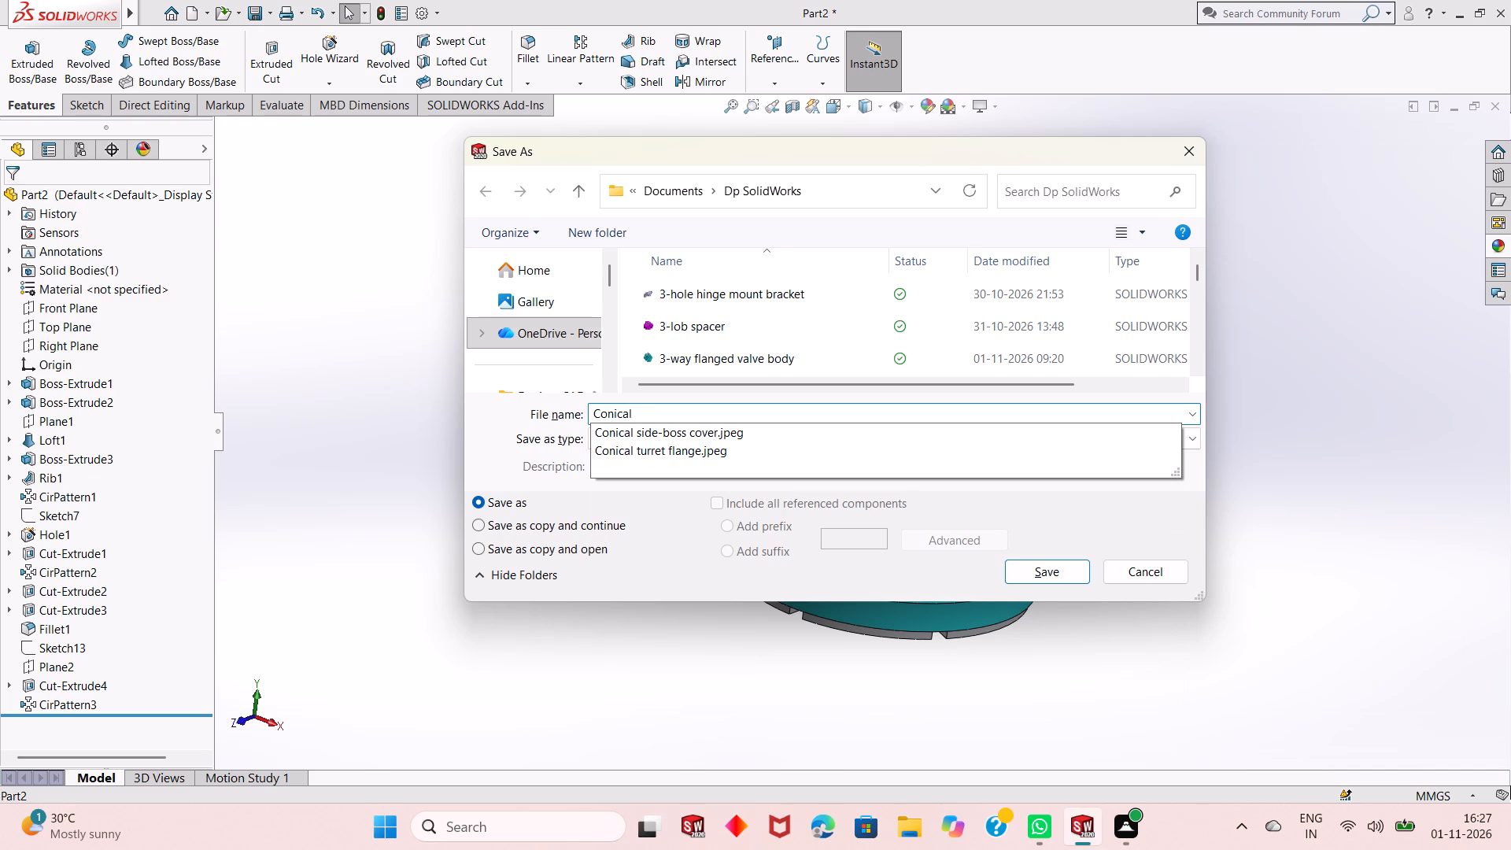
{"action": "type", "text": "turret"}
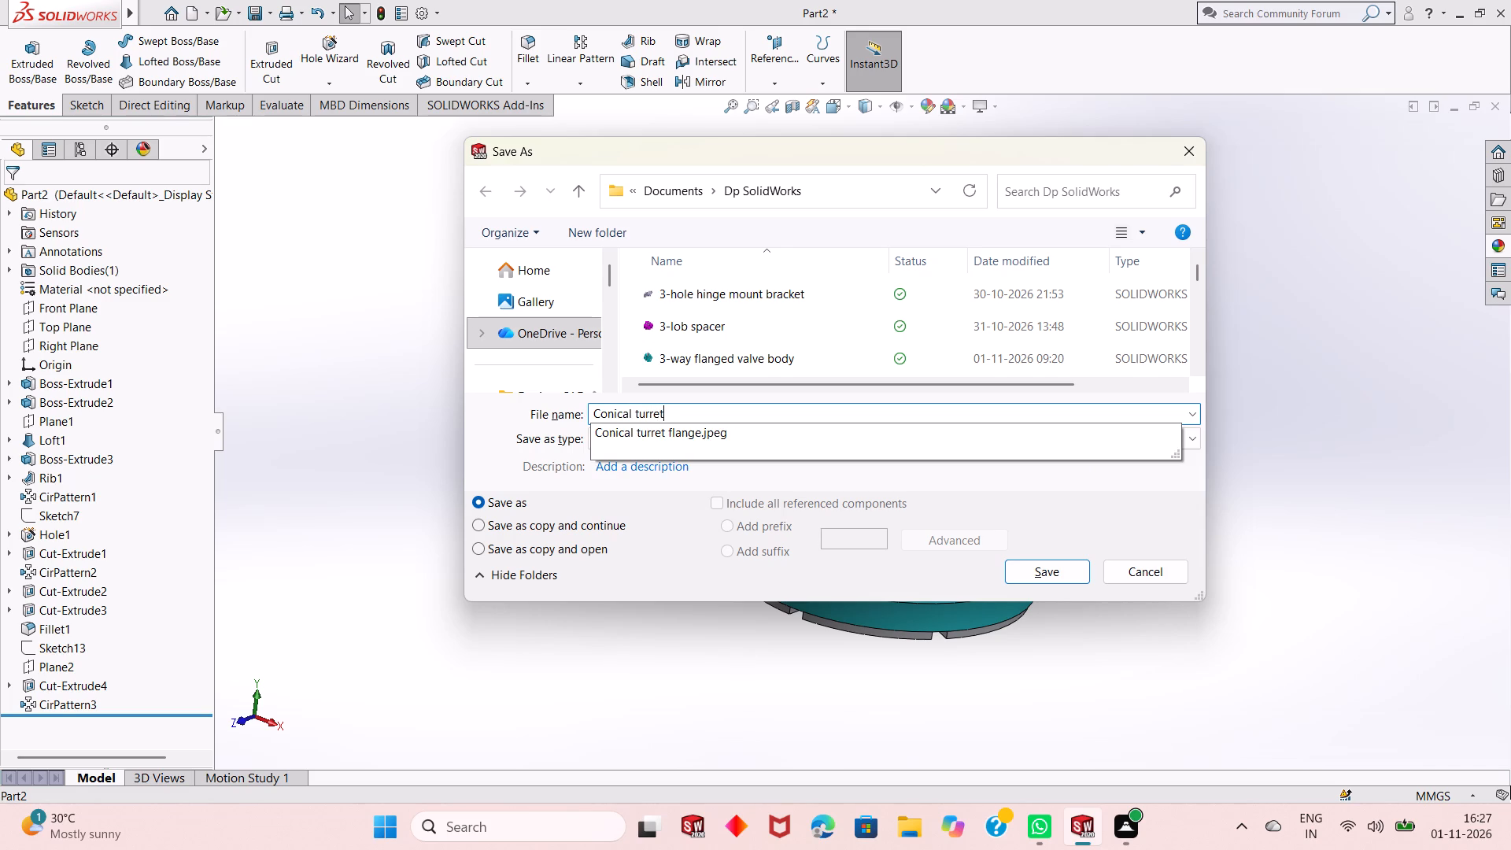
{"action": "key", "text": "space"}
{"action": "type", "text": "flange"}
{"action": "key", "text": "Return"}
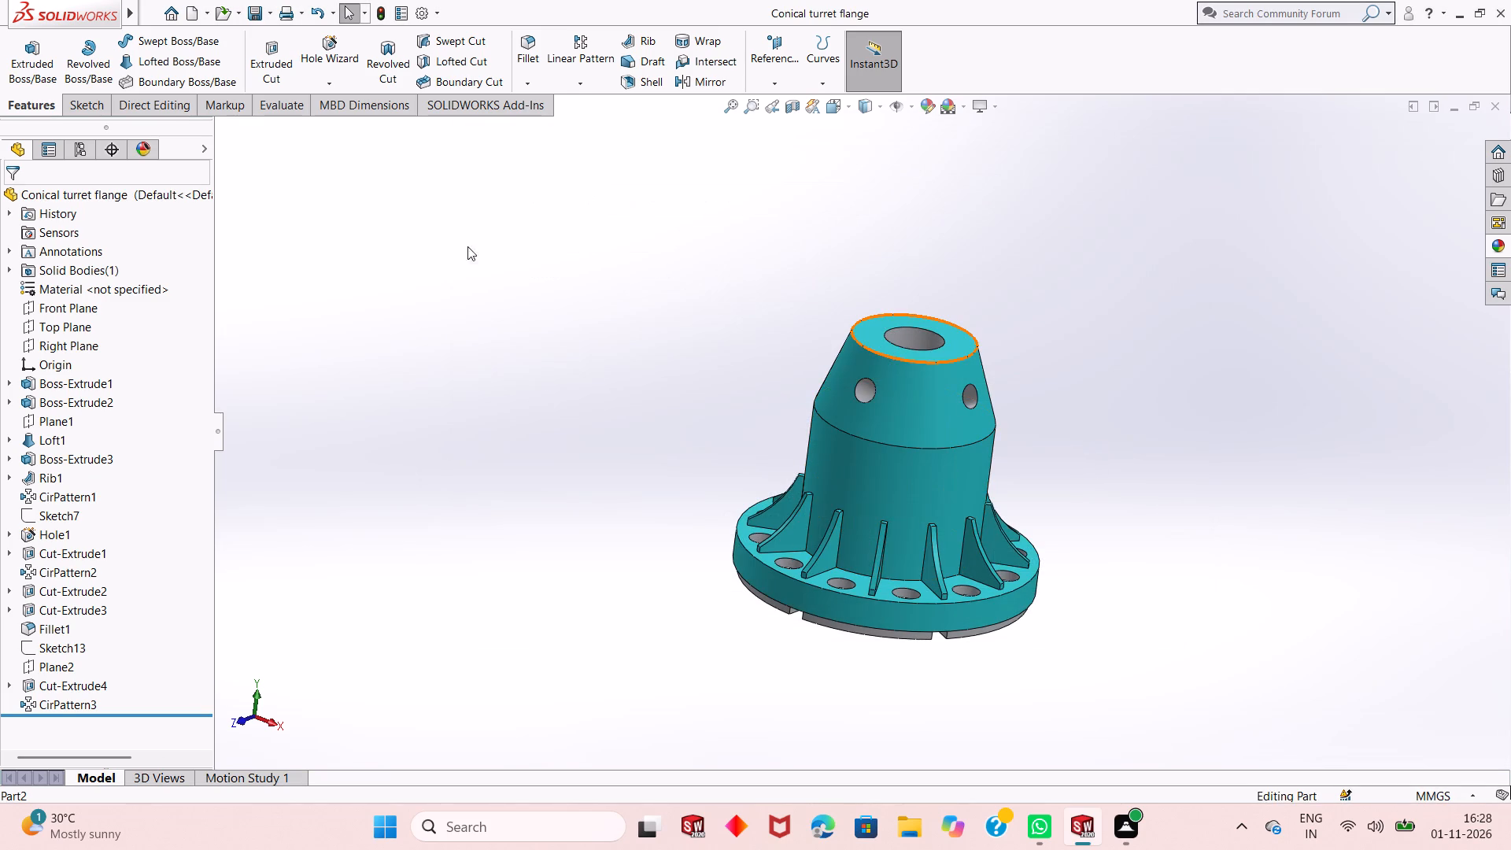
Save a PDF copy of the part as "Conical turret flange" in the same folder.
{"action": "left_click", "coordinate": [268, 12]}
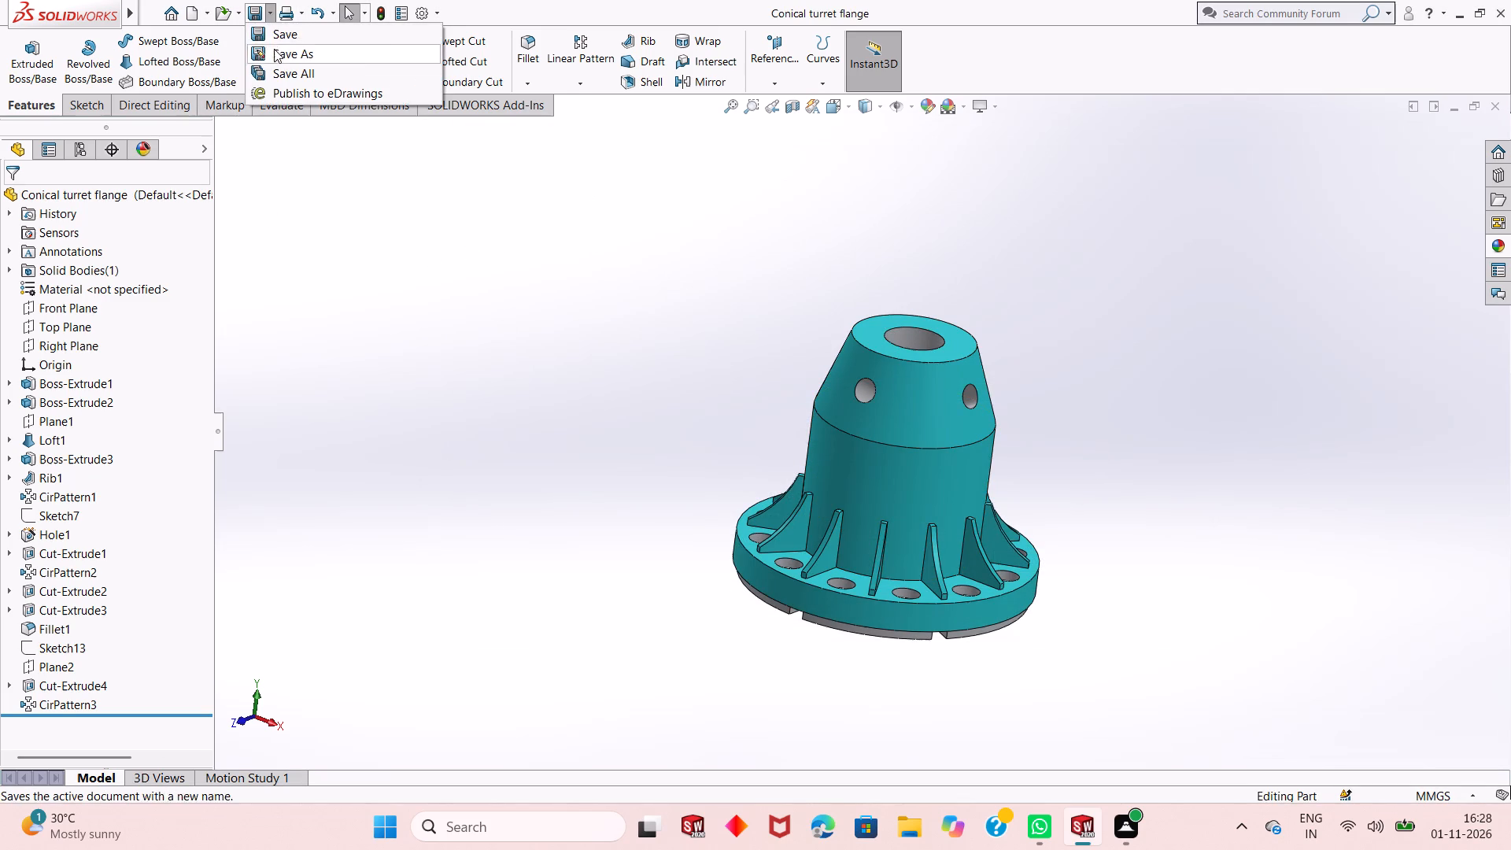
{"action": "left_click", "coordinate": [274, 49]}
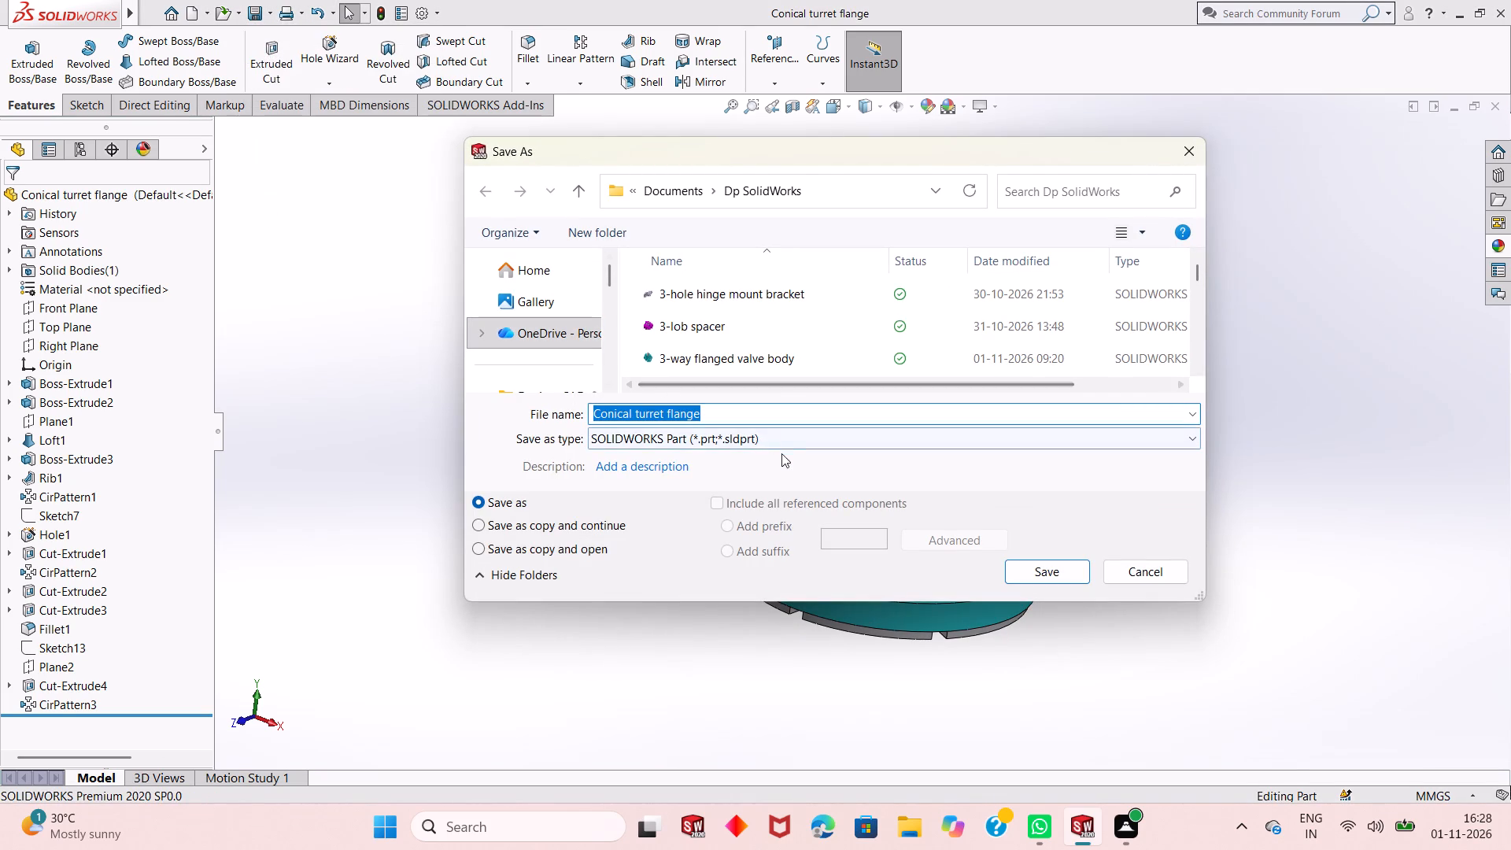
{"action": "left_click", "coordinate": [830, 440]}
{"action": "left_click", "coordinate": [854, 120]}
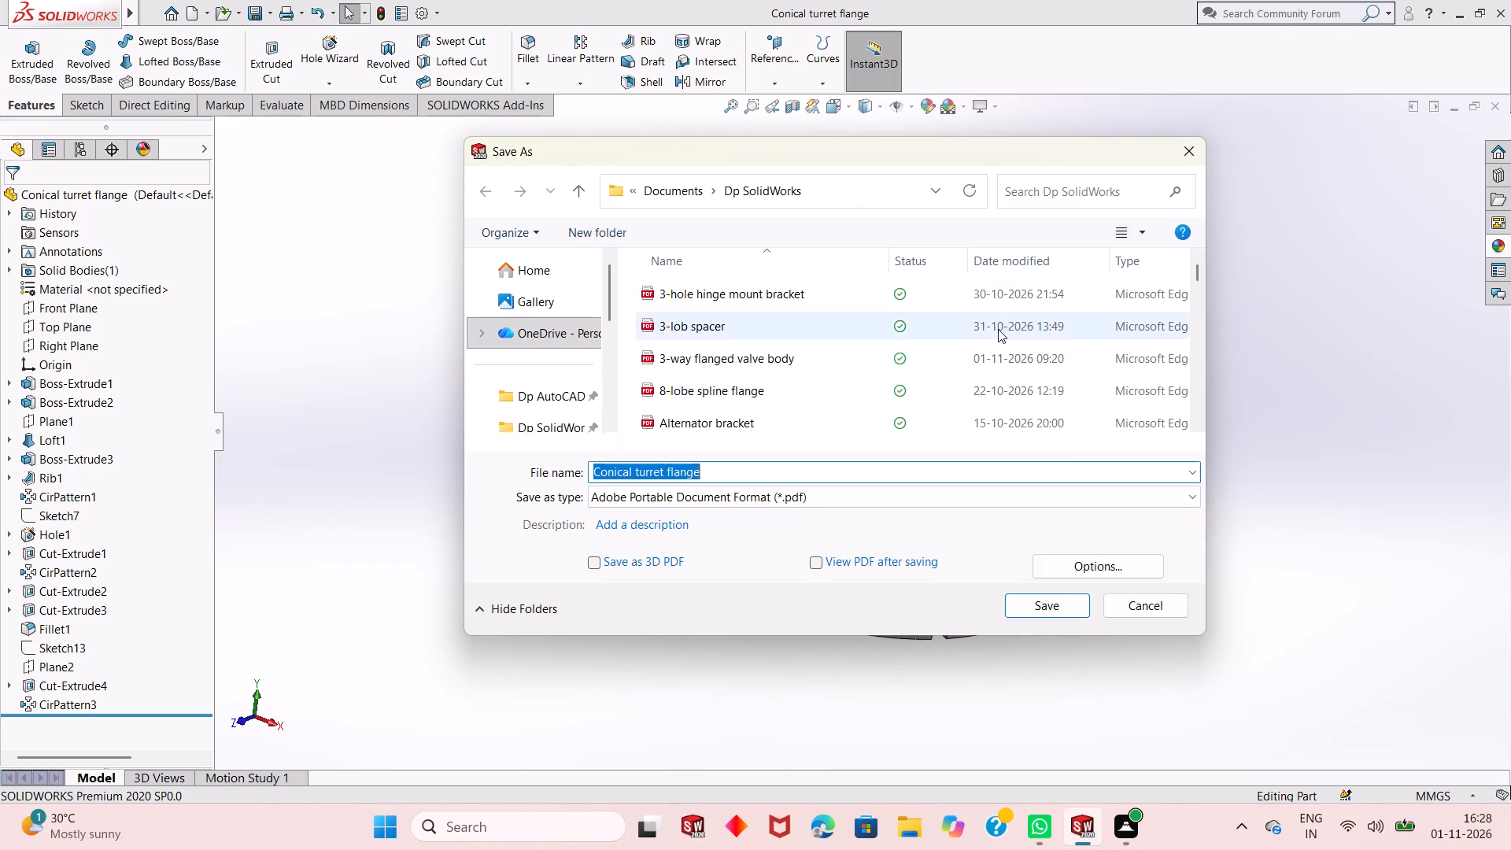
{"action": "left_click", "coordinate": [1047, 610]}
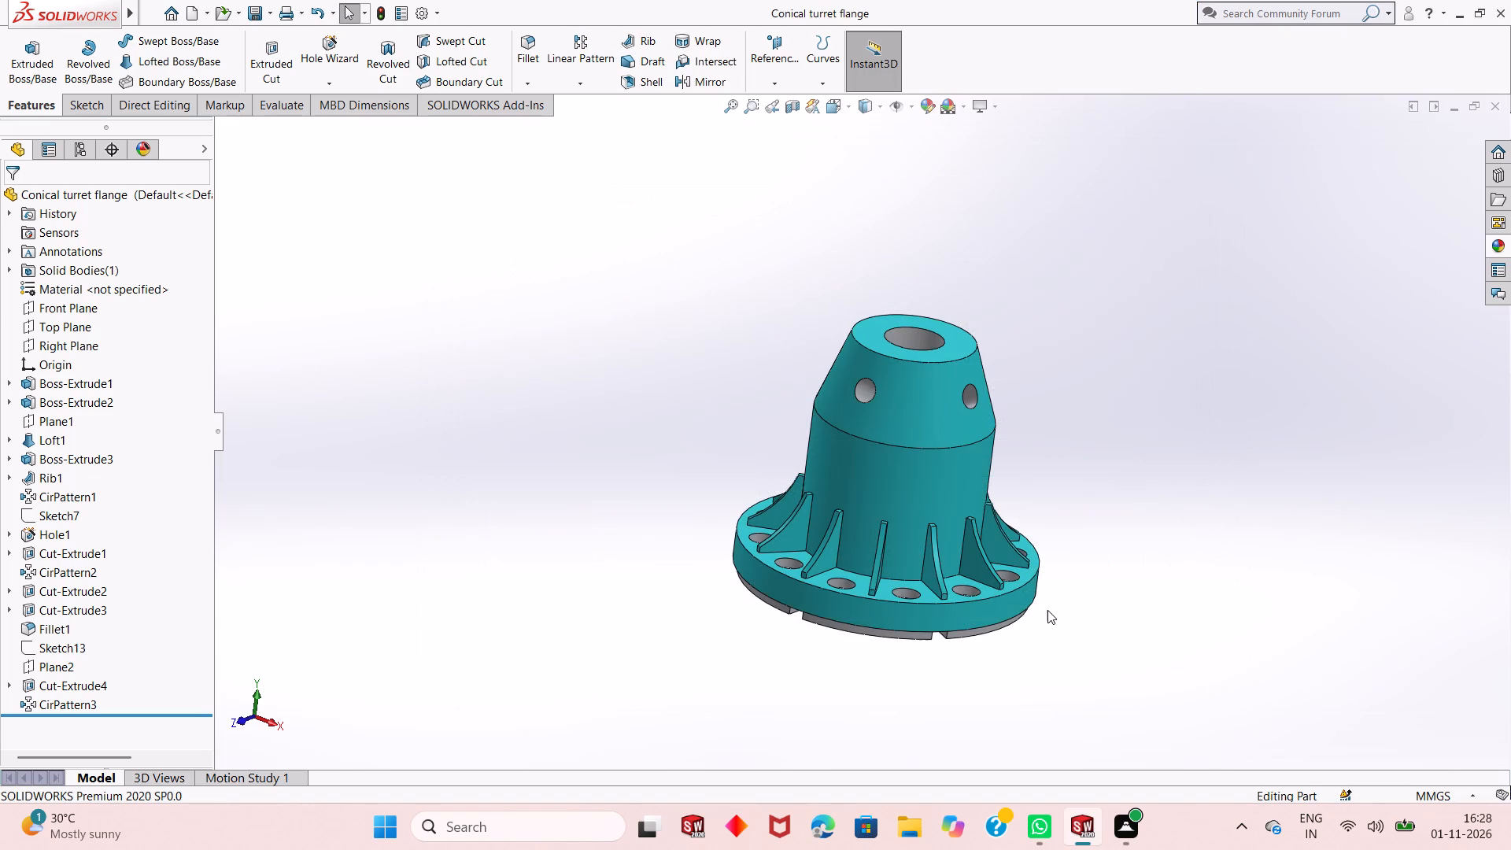